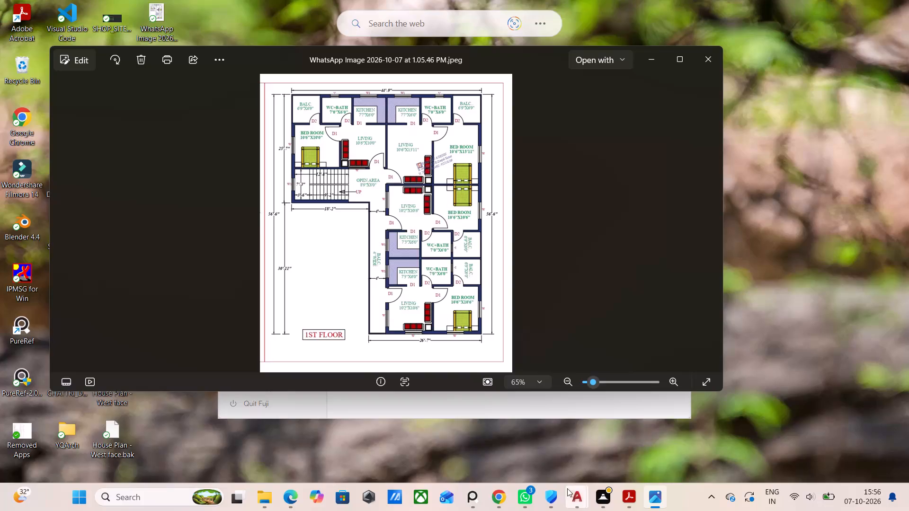
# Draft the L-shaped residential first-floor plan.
# Copy the 1st floor plan image from the photo viewer, paste it onto the PureRef board and close the photo.
pyautogui.click(473, 495)
pyautogui.rightClick(395, 253)
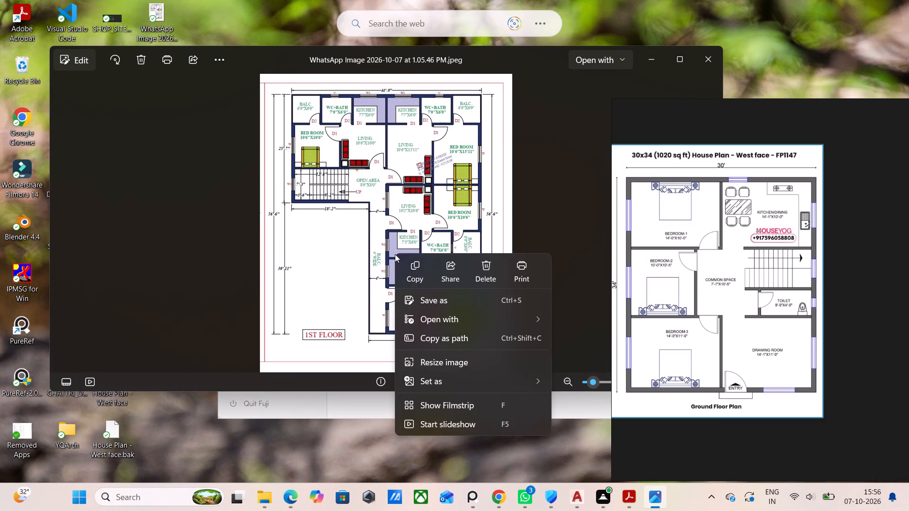
pyautogui.click(412, 262)
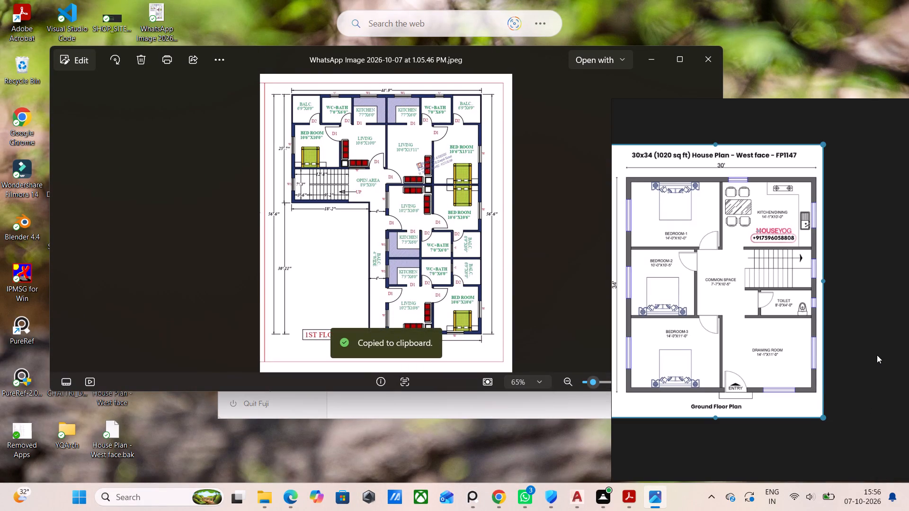
pyautogui.click(877, 352)
pyautogui.hotkey('ctrl', 'v')
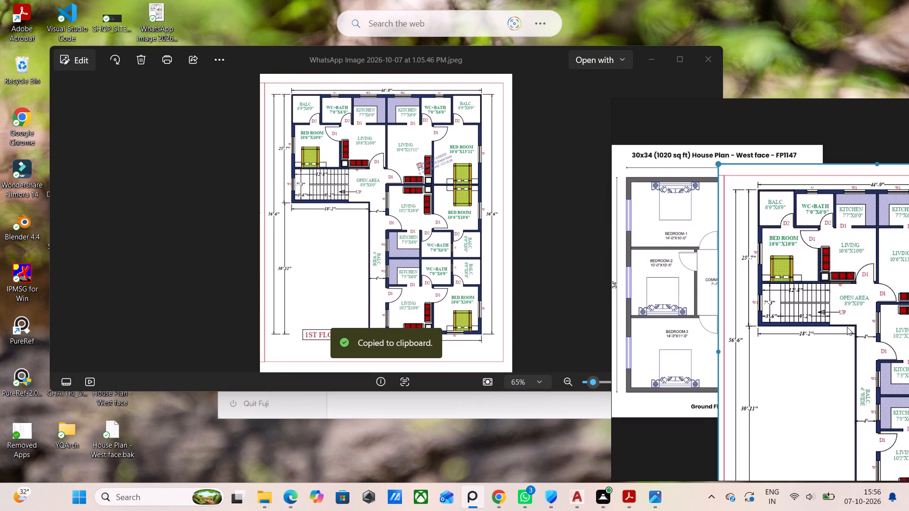
pyautogui.click(847, 326)
pyautogui.click(706, 57)
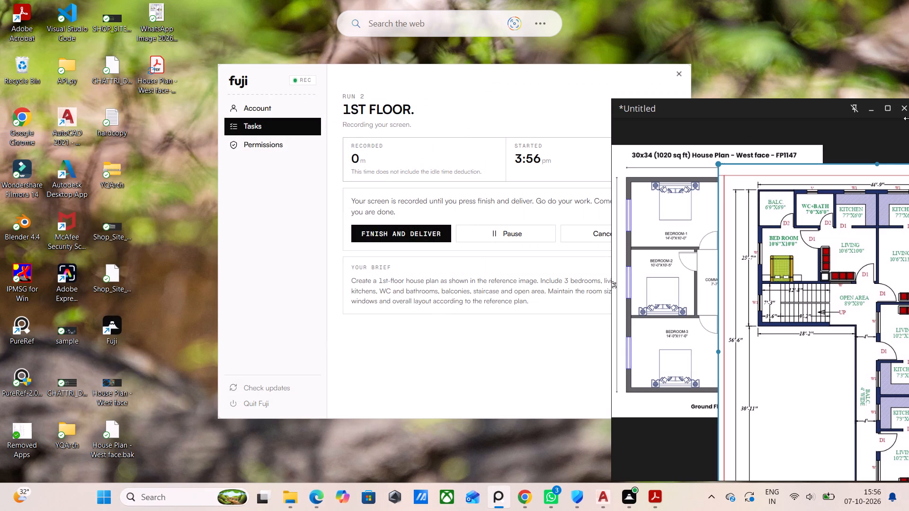
# Move the 30x34 West face plan image clear of the 1st floor plan on the PureRef board.
pyautogui.click(883, 104)
pyautogui.scroll(-2, 862, 334)
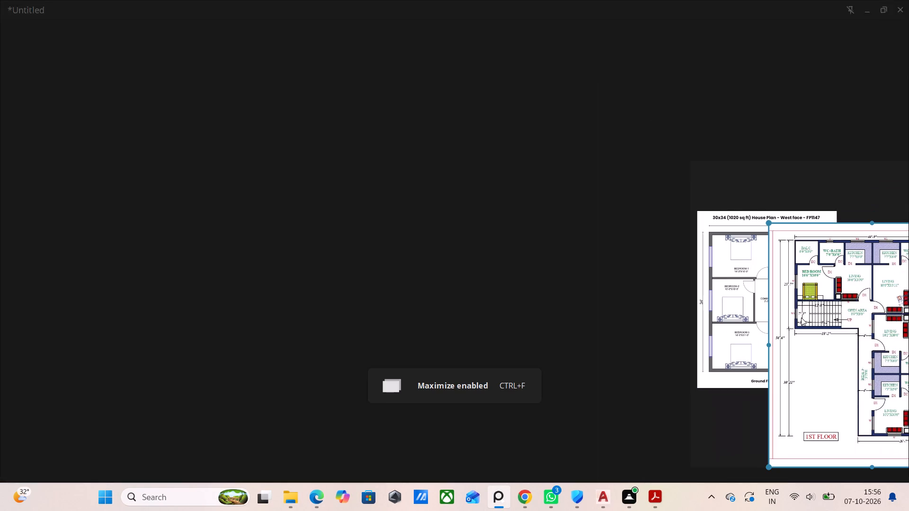
pyautogui.moveTo(784, 297); pyautogui.dragTo(744, 231, button='middle')
pyautogui.moveTo(733, 226); pyautogui.dragTo(662, 269, button='middle')
pyautogui.moveTo(620, 317); pyautogui.dragTo(547, 317)
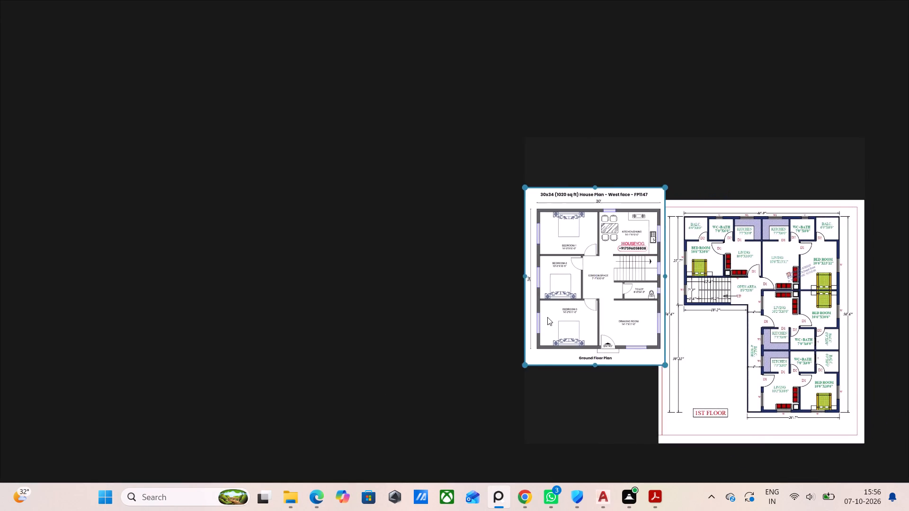
pyautogui.moveTo(547, 317); pyautogui.dragTo(470, 310)
pyautogui.scroll(3, 739, 321)
pyautogui.moveTo(748, 334); pyautogui.dragTo(664, 316, button='middle')
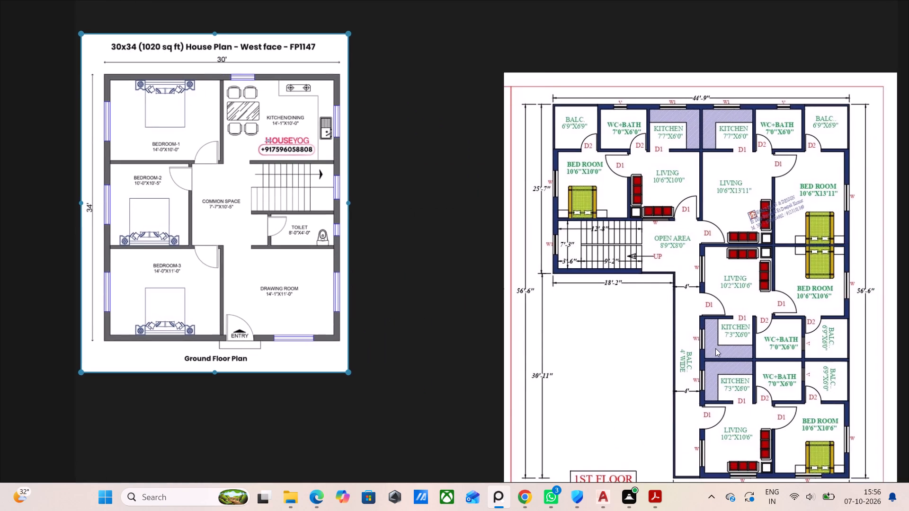
pyautogui.scroll(-1, 715, 348)
pyautogui.moveTo(715, 360); pyautogui.dragTo(638, 329, button='middle')
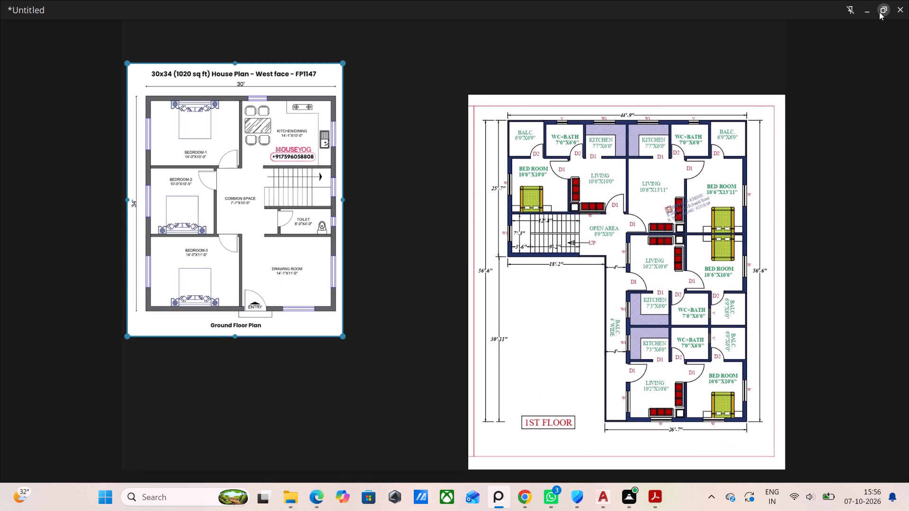
pyautogui.click(879, 12)
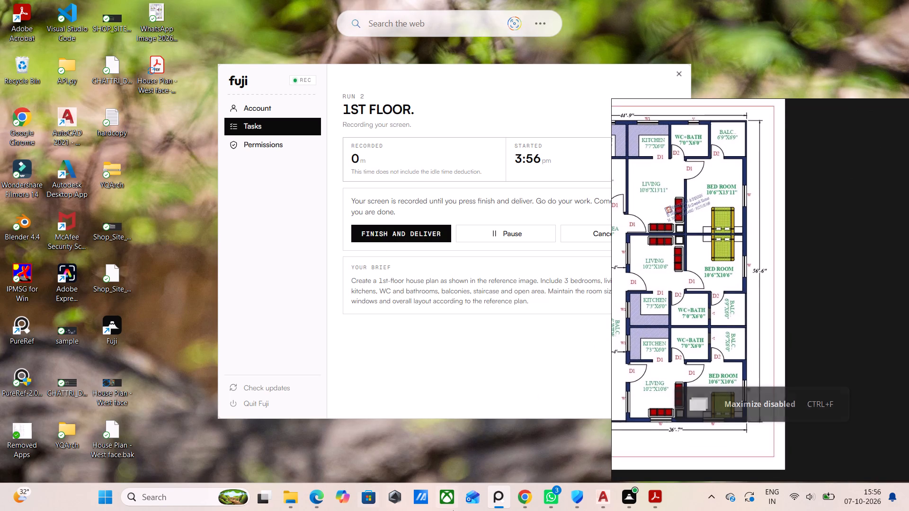
# Switch to AutoCAD and create a new blank drawing.
pyautogui.click(604, 495)
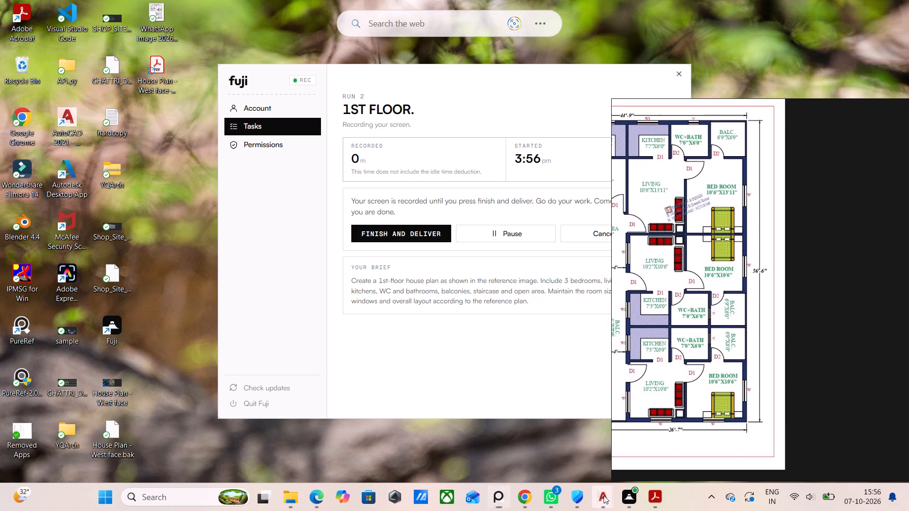
pyautogui.click(674, 442)
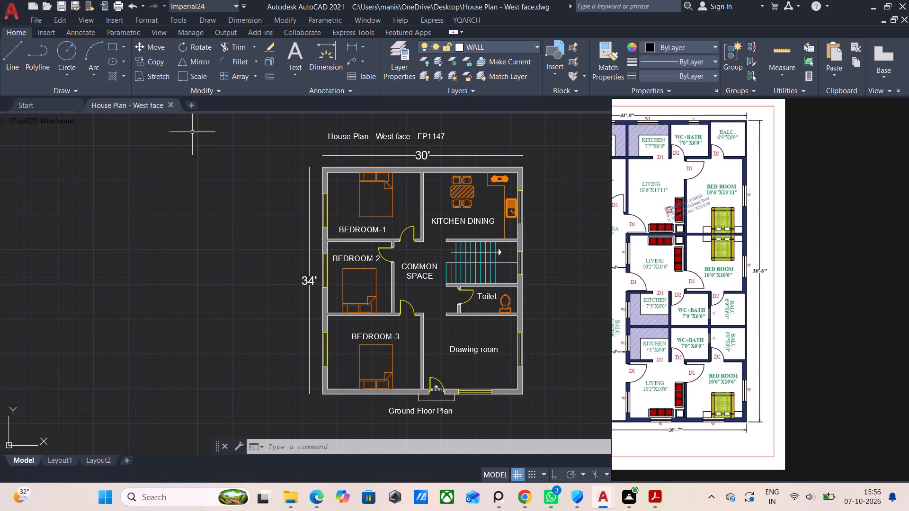
pyautogui.click(193, 106)
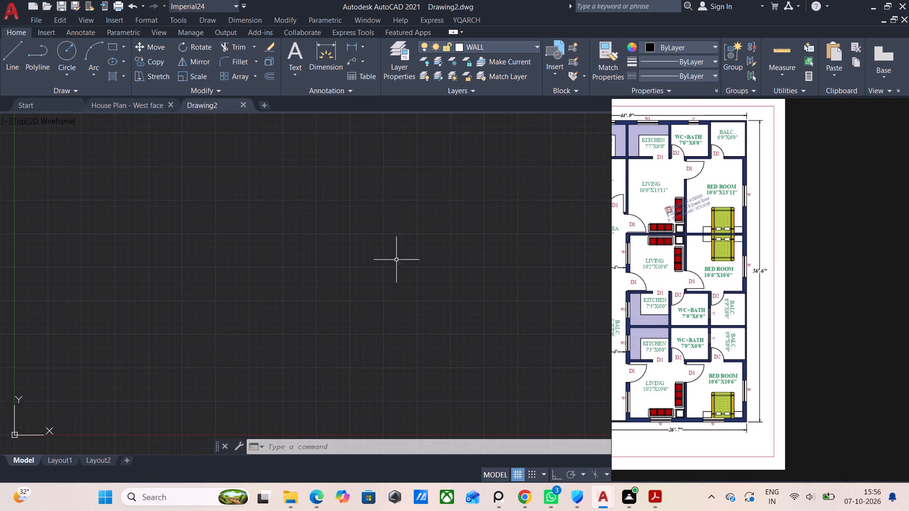
# Save the new drawing to the Desktop as 1ST FLOOR in AutoCAD 2018 format.
pyautogui.scroll(-2, 699, 264)
pyautogui.moveTo(722, 274); pyautogui.dragTo(852, 301, button='middle')
pyautogui.scroll(2, 800, 228)
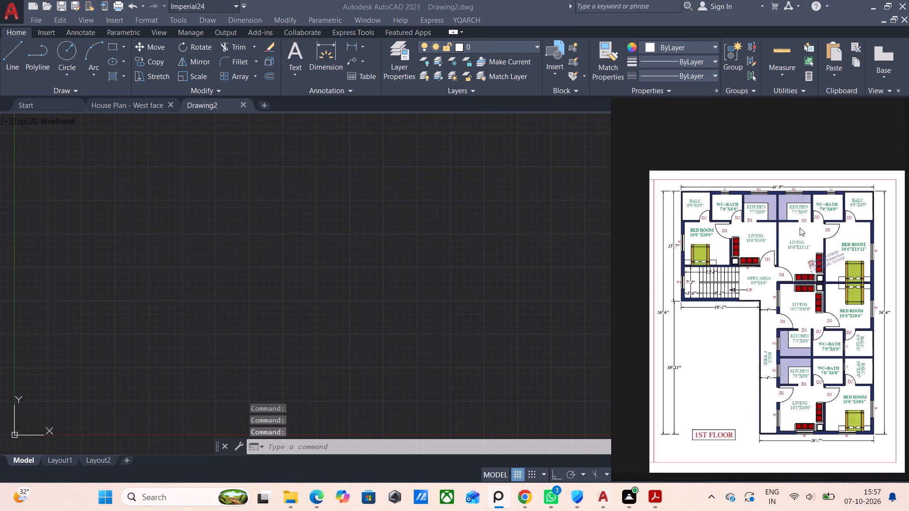
pyautogui.moveTo(763, 334); pyautogui.dragTo(758, 235, button='middle')
pyautogui.moveTo(724, 278); pyautogui.dragTo(751, 348, button='middle')
pyautogui.click(318, 275)
pyautogui.hotkey('ctrl', 'shift', 's')
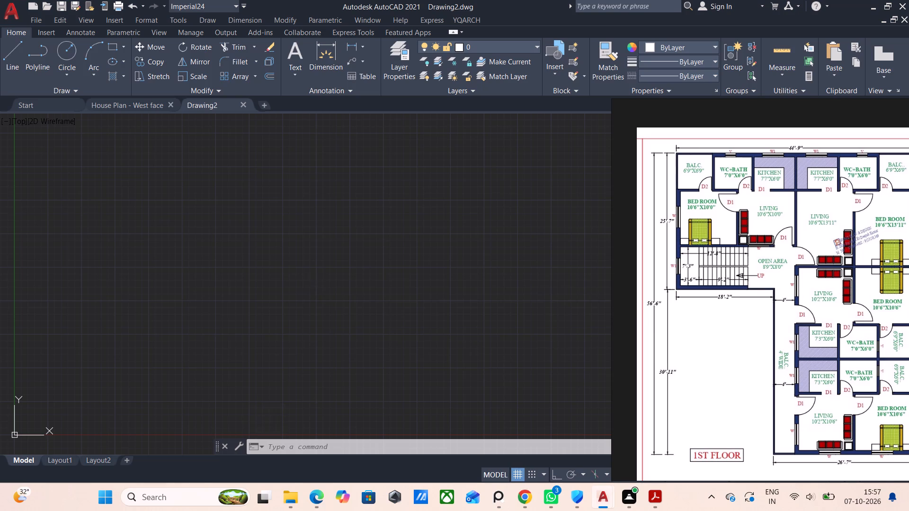
pyautogui.click(454, 359)
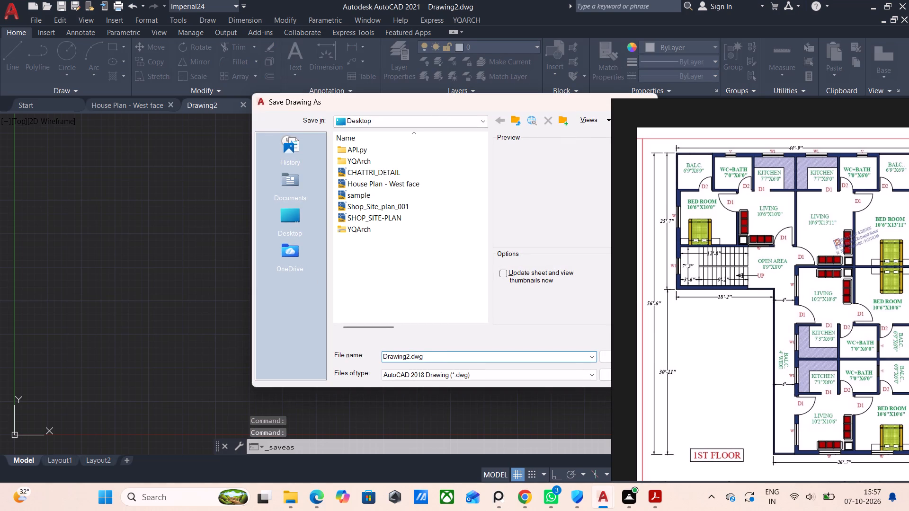
pyautogui.press('BackSpace')
pyautogui.press('BackSpace')
pyautogui.press('BackSpace')
pyautogui.press('BackSpace')
pyautogui.press('BackSpace')
pyautogui.press('BackSpace')
pyautogui.press('BackSpace')
pyautogui.press('BackSpace')
pyautogui.press('BackSpace')
pyautogui.press('BackSpace')
pyautogui.press('BackSpace')
pyautogui.press('BackSpace')
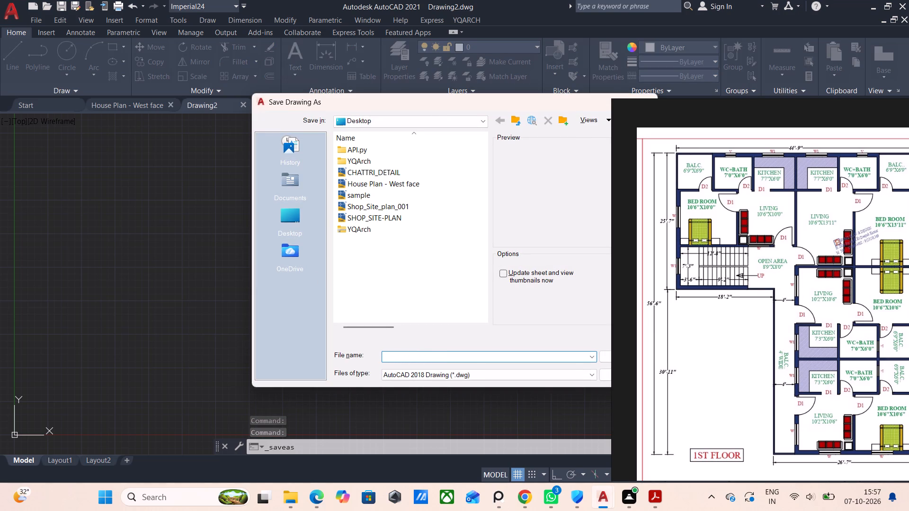
pyautogui.press('1')
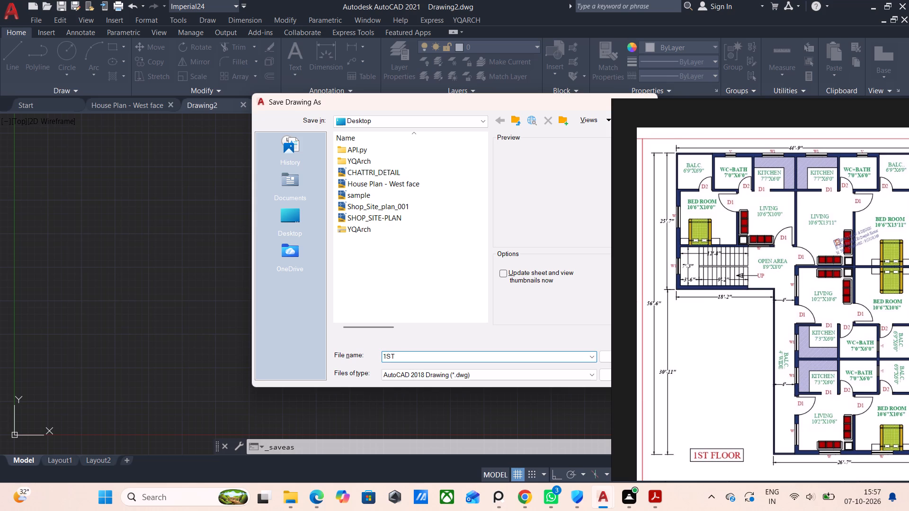
pyautogui.press('space')
pyautogui.write('fl')
pyautogui.write('oo')
pyautogui.press('r')
pyautogui.press('BackSpace')
pyautogui.press('BackSpace')
pyautogui.press('BackSpace')
pyautogui.press('BackSpace')
pyautogui.press('BackSpace')
pyautogui.write('FLOOR')
pyautogui.click(286, 218)
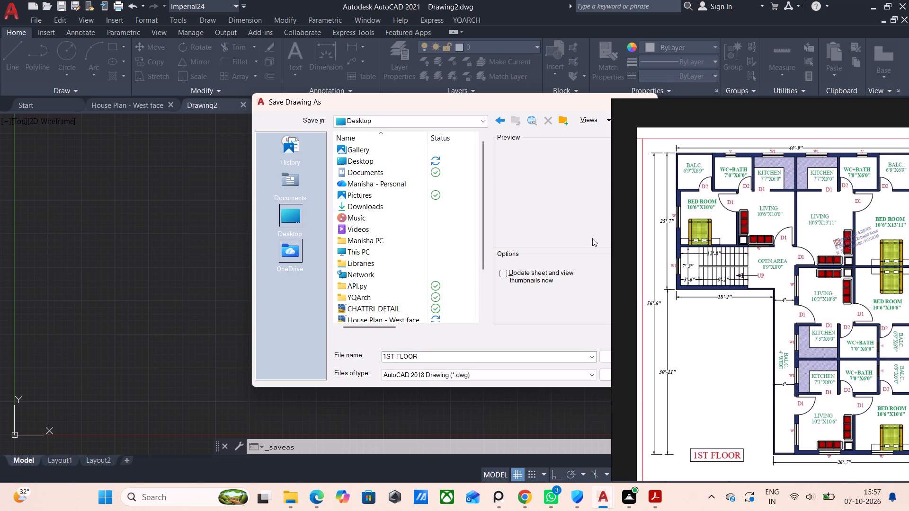
pyautogui.moveTo(662, 282); pyautogui.dragTo(740, 282, button='right')
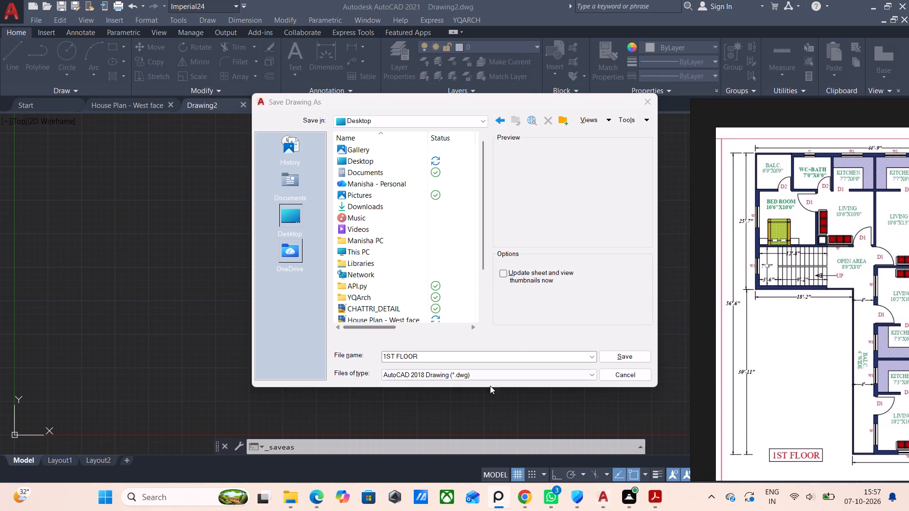
pyautogui.click(622, 357)
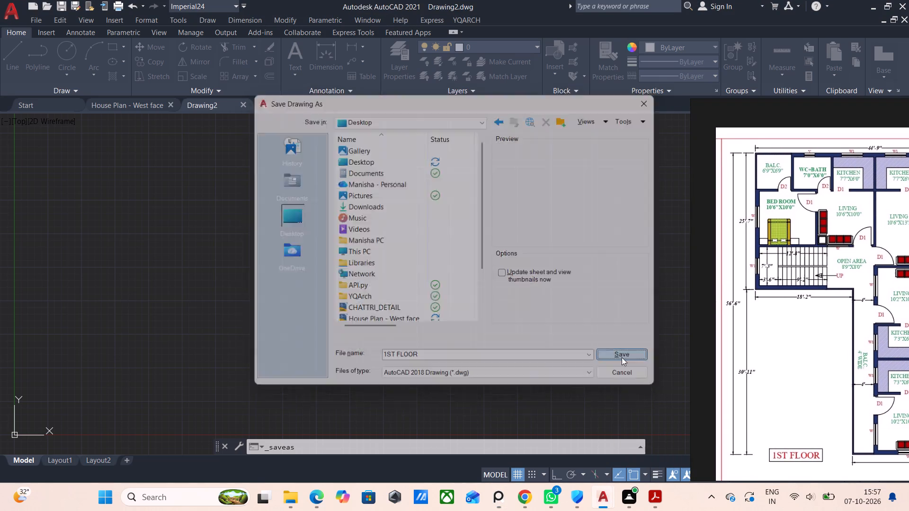
# Examine the room layout and dimensions of the 1st floor reference plan in PureRef.
pyautogui.moveTo(819, 356); pyautogui.dragTo(598, 356, button='right')
pyautogui.scroll(2, 659, 335)
pyautogui.moveTo(676, 263); pyautogui.dragTo(707, 300, button='middle')
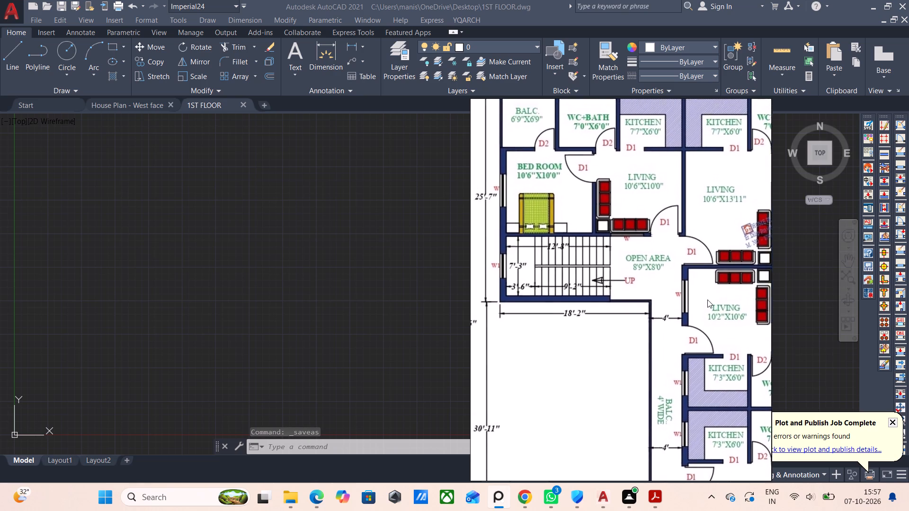
pyautogui.moveTo(707, 300); pyautogui.dragTo(705, 340, button='middle')
pyautogui.scroll(-2, 695, 254)
pyautogui.moveTo(686, 393); pyautogui.dragTo(638, 368, button='middle')
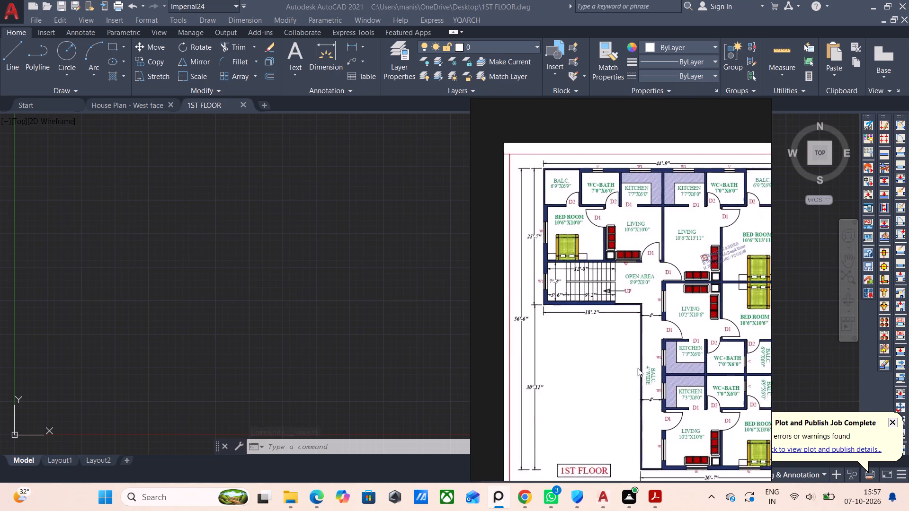
pyautogui.moveTo(638, 368); pyautogui.dragTo(588, 302, button='middle')
pyautogui.middleClick(581, 300)
pyautogui.scroll(2, 633, 328)
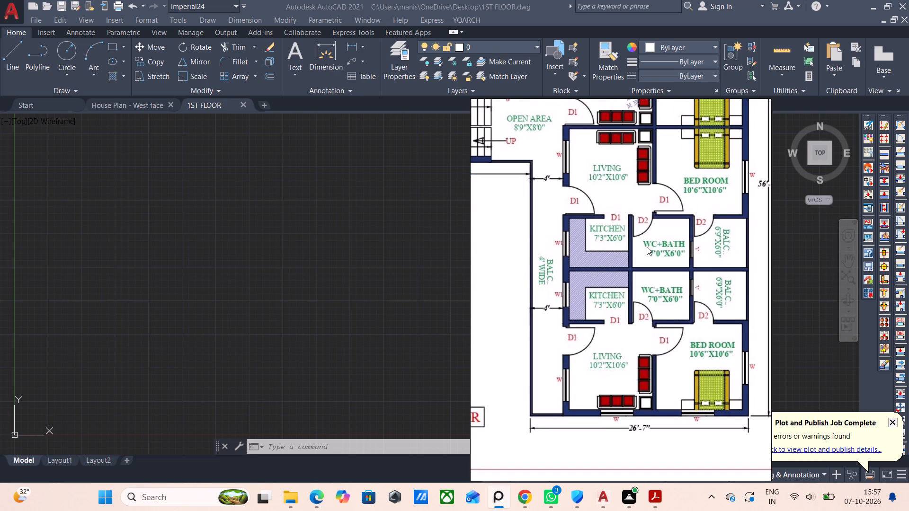
pyautogui.scroll(-3, 647, 247)
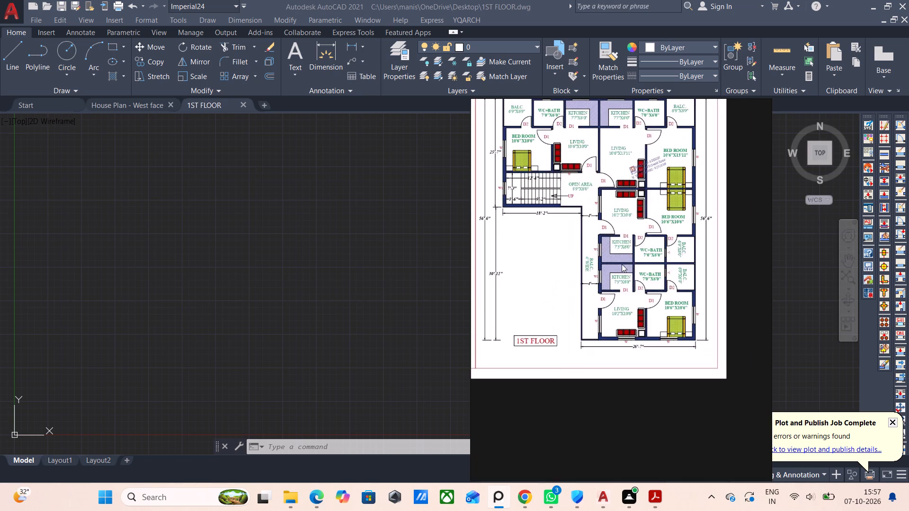
pyautogui.moveTo(626, 275); pyautogui.dragTo(671, 365, button='middle')
pyautogui.scroll(2, 667, 280)
pyautogui.scroll(1, 642, 310)
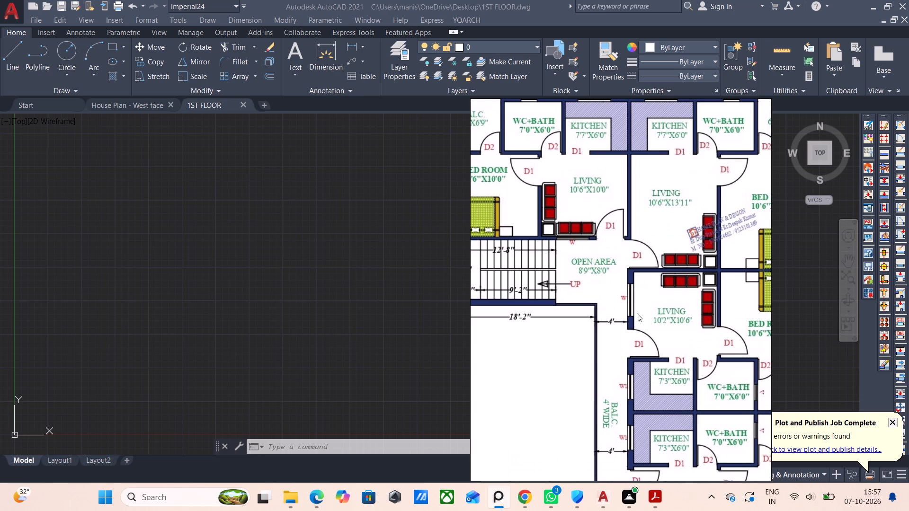
pyautogui.moveTo(637, 313); pyautogui.dragTo(646, 319, button='middle')
pyautogui.moveTo(593, 341); pyautogui.dragTo(799, 387, button='right')
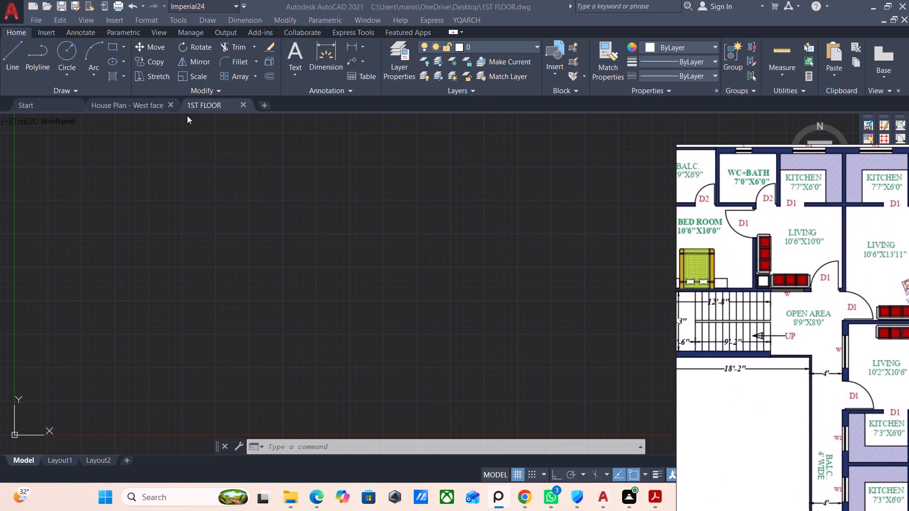
# Review the existing House Plan - West face drawing, and check the upper rooms of the 1st floor reference plan in PureRef.
pyautogui.click(155, 103)
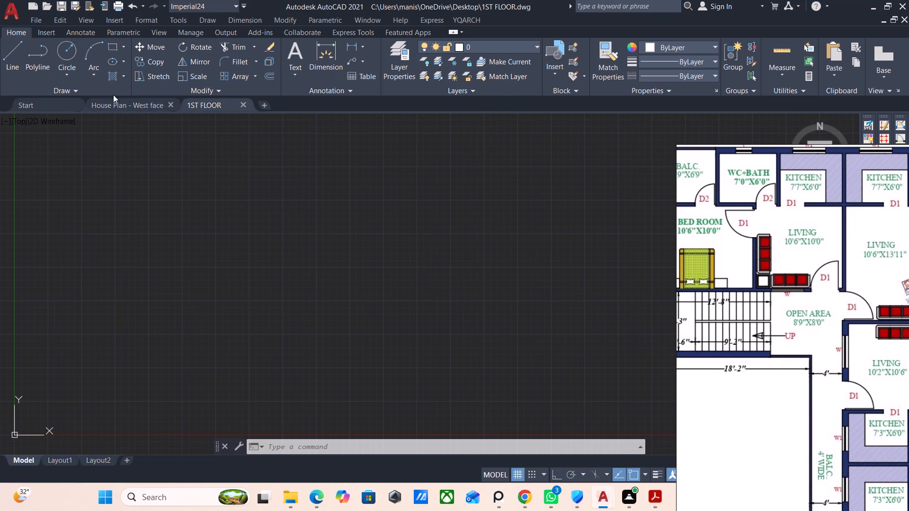
pyautogui.click(110, 105)
pyautogui.scroll(-2, 441, 300)
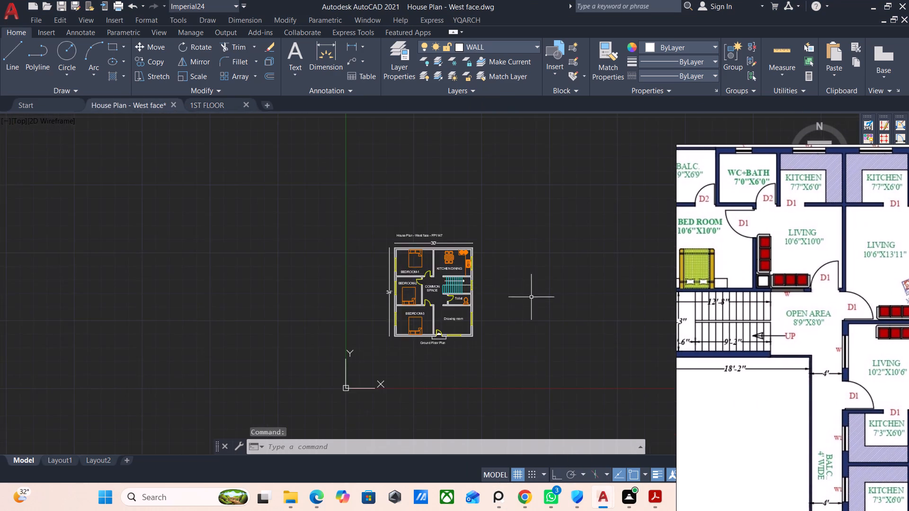
pyautogui.moveTo(539, 314); pyautogui.dragTo(223, 314, button='middle')
pyautogui.scroll(1, 290, 299)
pyautogui.moveTo(387, 318); pyautogui.dragTo(308, 322, button='middle')
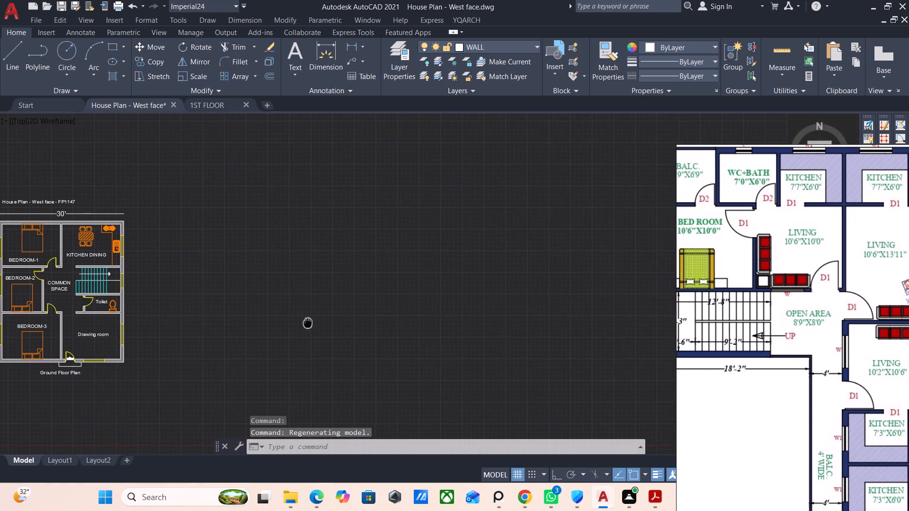
pyautogui.moveTo(308, 322); pyautogui.dragTo(272, 315, button='middle')
pyautogui.scroll(1, 378, 269)
pyautogui.scroll(-1, 439, 244)
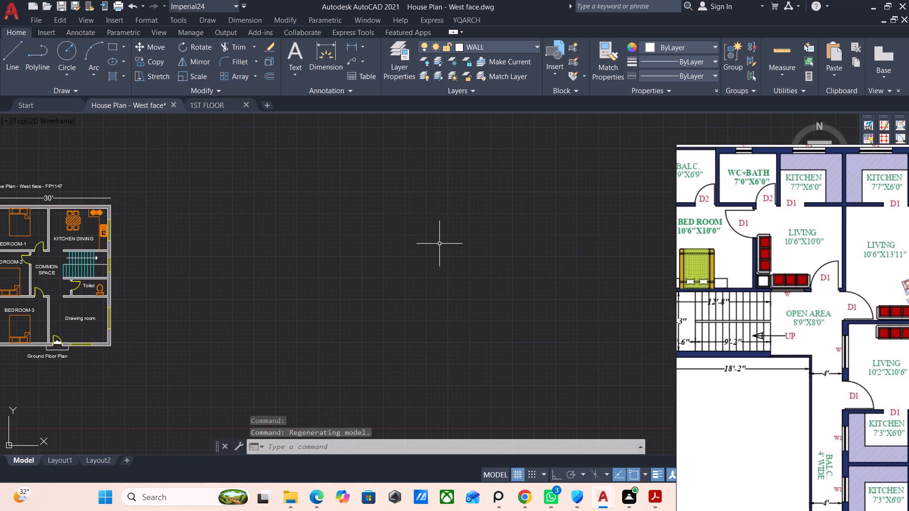
pyautogui.scroll(-2, 831, 235)
pyautogui.moveTo(814, 261); pyautogui.dragTo(795, 311, button='middle')
pyautogui.scroll(1, 816, 209)
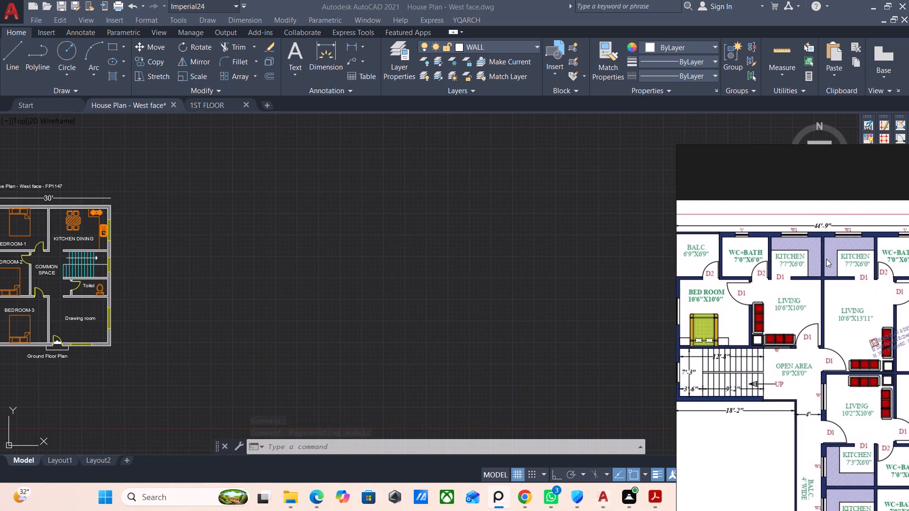
pyautogui.moveTo(831, 261); pyautogui.dragTo(847, 274, button='middle')
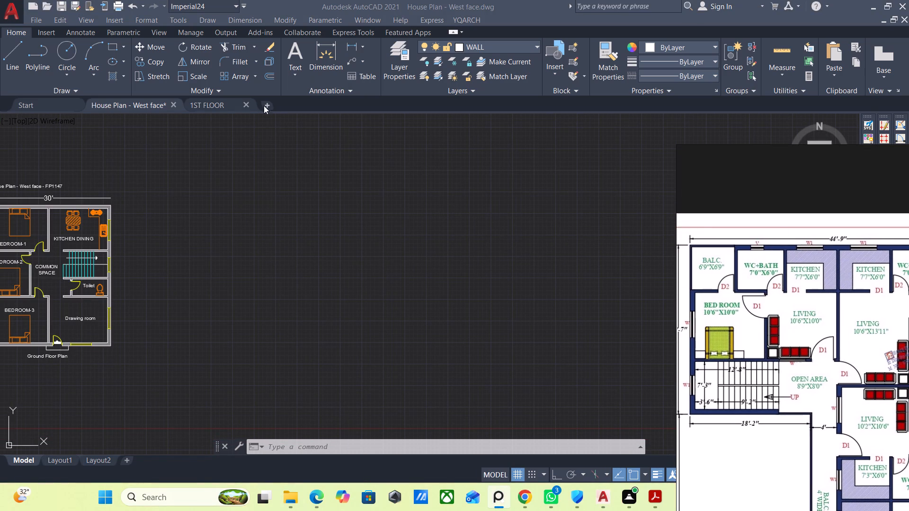
# Return to the 1ST FLOOR drawing in AutoCAD.
pyautogui.click(214, 105)
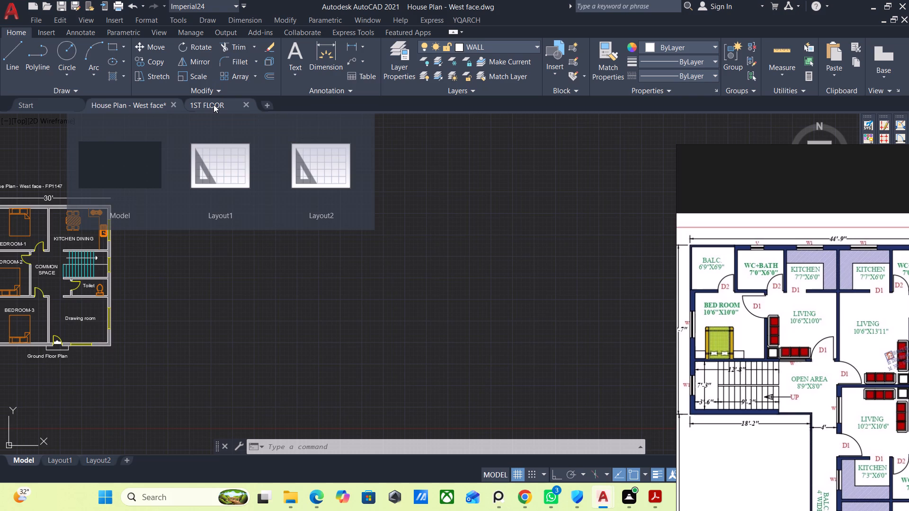
pyautogui.click(214, 105)
pyautogui.scroll(-2, 385, 282)
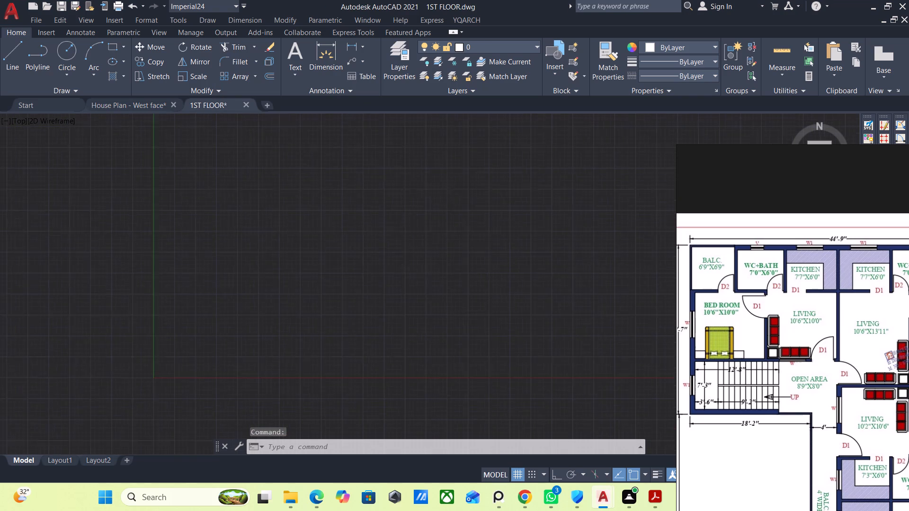
pyautogui.moveTo(368, 283); pyautogui.dragTo(293, 283, button='middle')
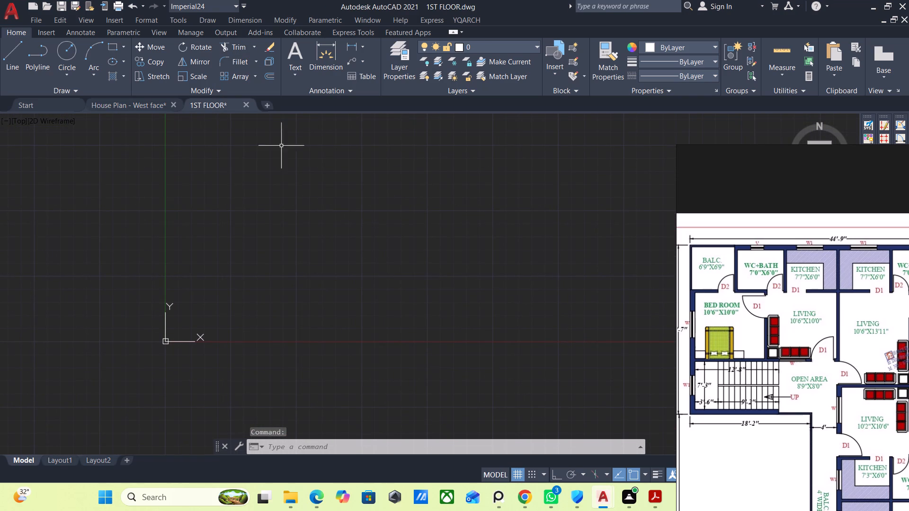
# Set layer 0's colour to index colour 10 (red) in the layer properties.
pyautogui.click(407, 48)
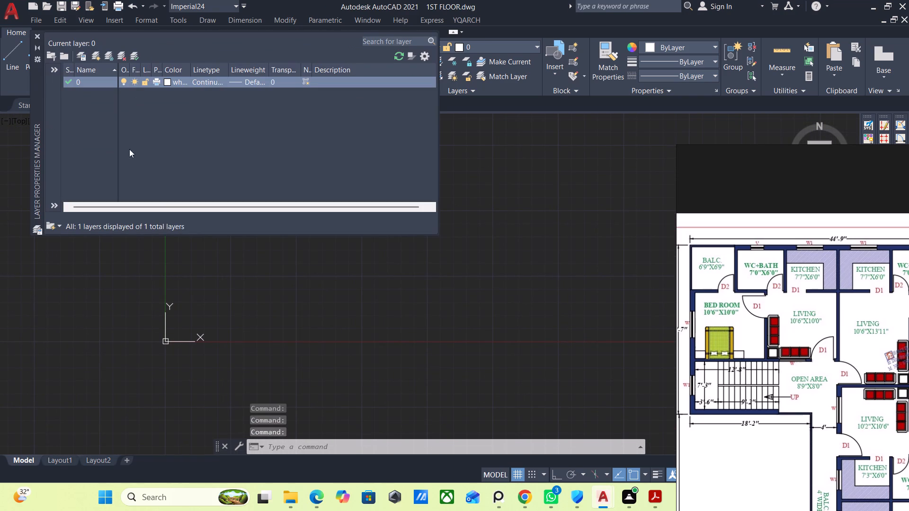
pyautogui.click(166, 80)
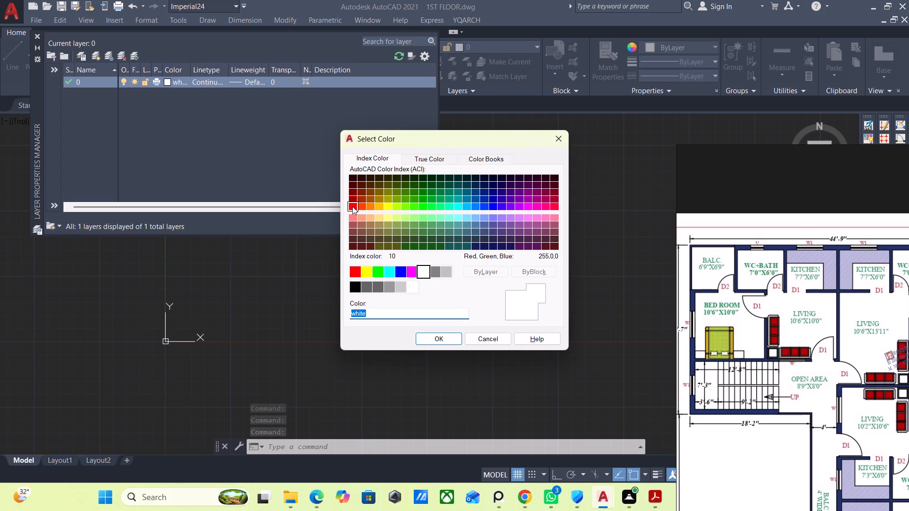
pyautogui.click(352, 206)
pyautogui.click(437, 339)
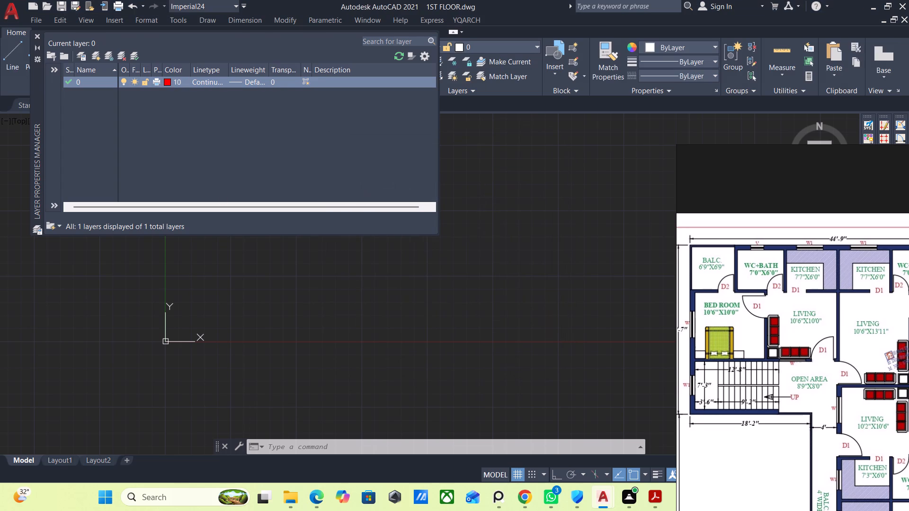
# Set layer 0's colour to index colour 50 (yellow).
pyautogui.click(167, 80)
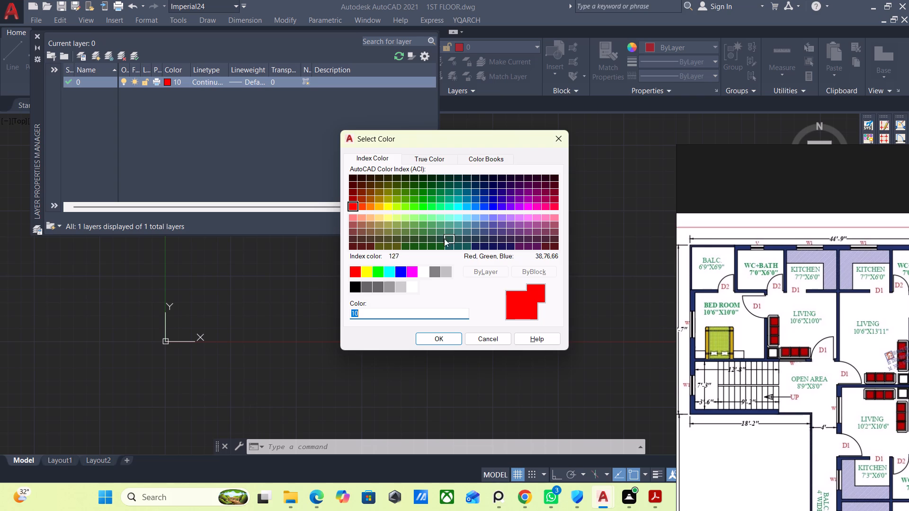
pyautogui.click(388, 209)
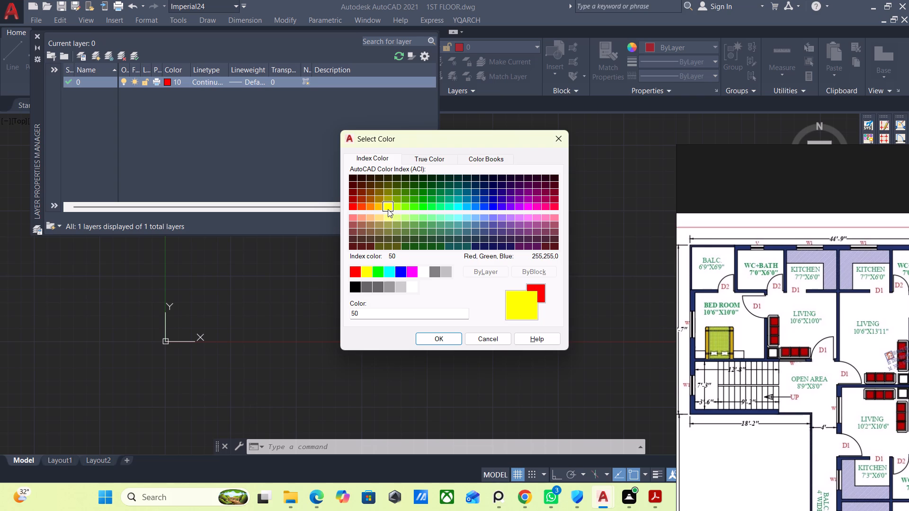
pyautogui.click(388, 209)
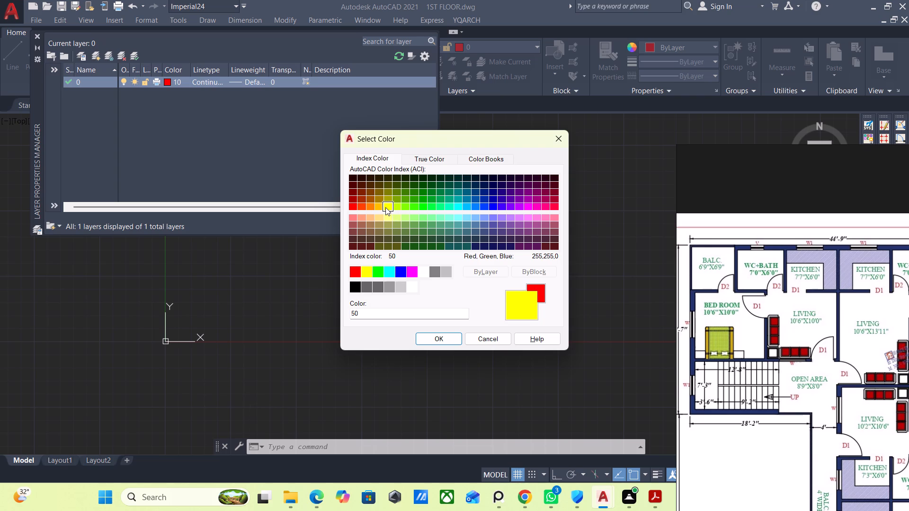
pyautogui.click(385, 207)
pyautogui.click(440, 336)
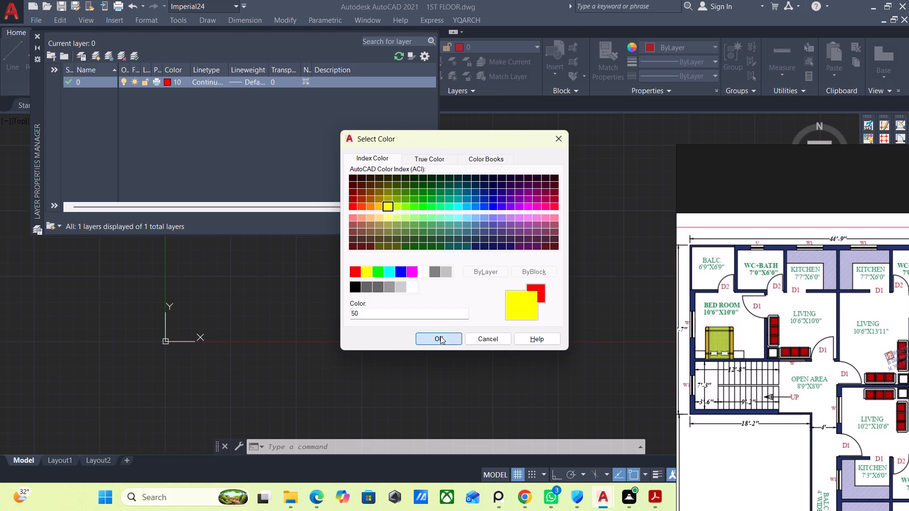
# Move the PureRef reference window up so the AutoCAD status bar is uncovered.
pyautogui.moveTo(779, 419); pyautogui.dragTo(734, 238, button='right')
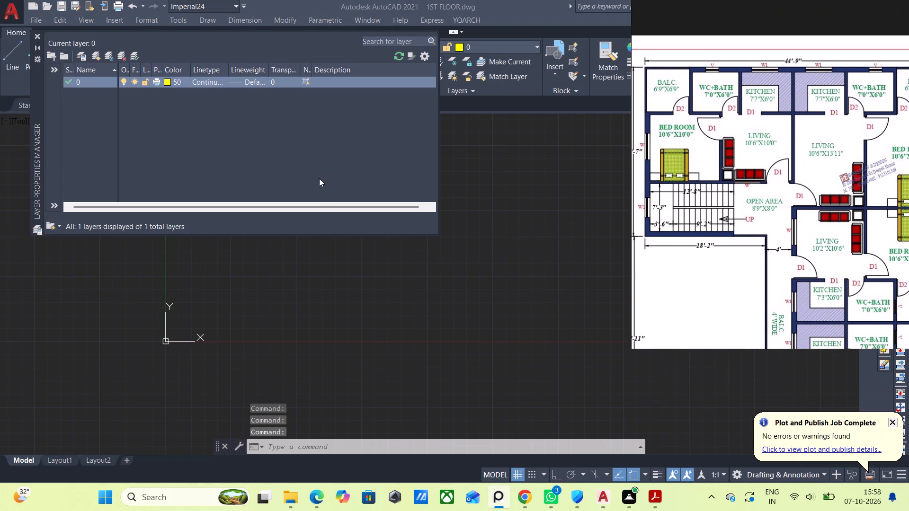
# Close the Layer Properties Manager.
pyautogui.click(132, 52)
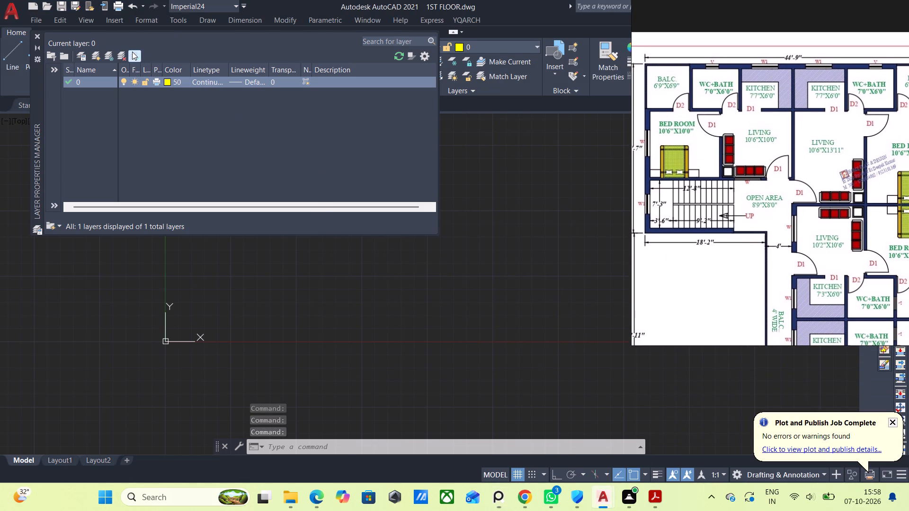
pyautogui.click(37, 33)
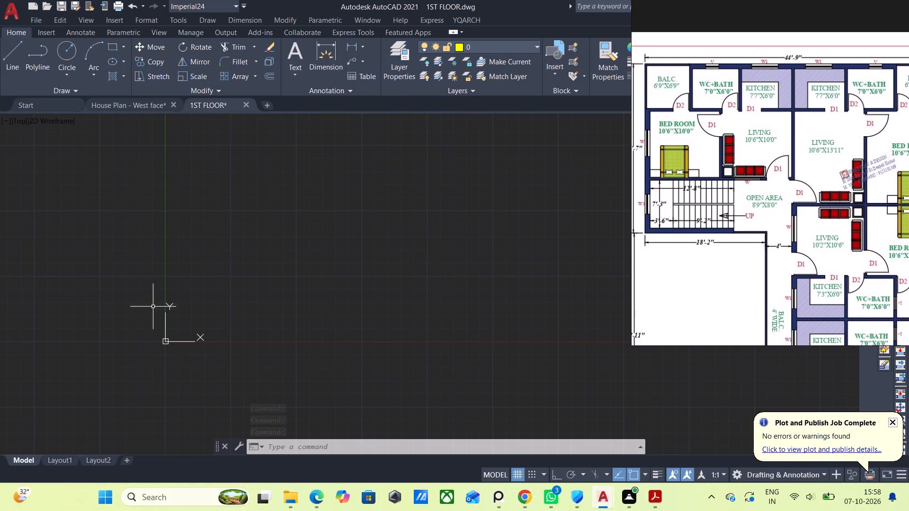
# Examine the upper row of rooms and the dimensions of the 1st floor reference plan in PureRef.
pyautogui.scroll(-2, 357, 251)
pyautogui.moveTo(356, 254); pyautogui.dragTo(293, 380, button='middle')
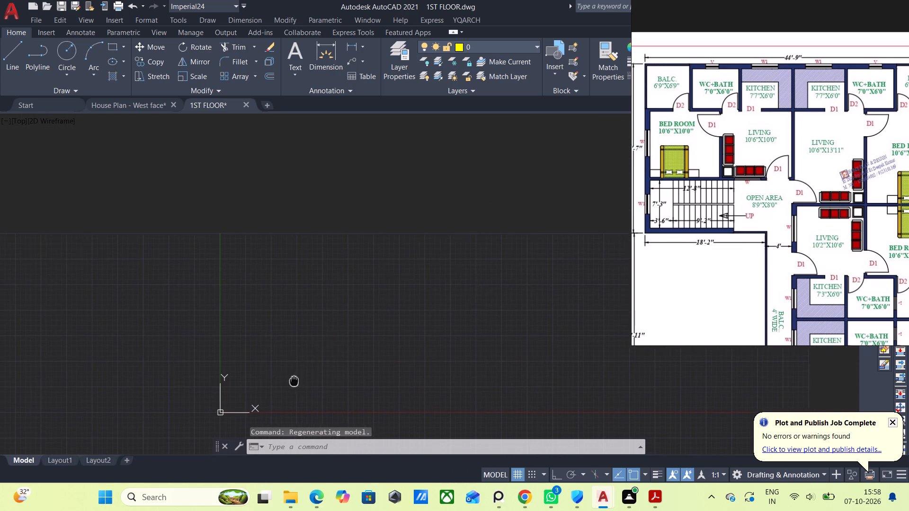
pyautogui.moveTo(293, 380); pyautogui.dragTo(292, 379, button='middle')
pyautogui.scroll(-1, 678, 242)
pyautogui.moveTo(692, 249); pyautogui.dragTo(773, 275, button='middle')
pyautogui.scroll(-1, 747, 267)
pyautogui.moveTo(729, 272); pyautogui.dragTo(695, 238, button='middle')
pyautogui.scroll(2, 771, 144)
pyautogui.moveTo(767, 146); pyautogui.dragTo(729, 207, button='middle')
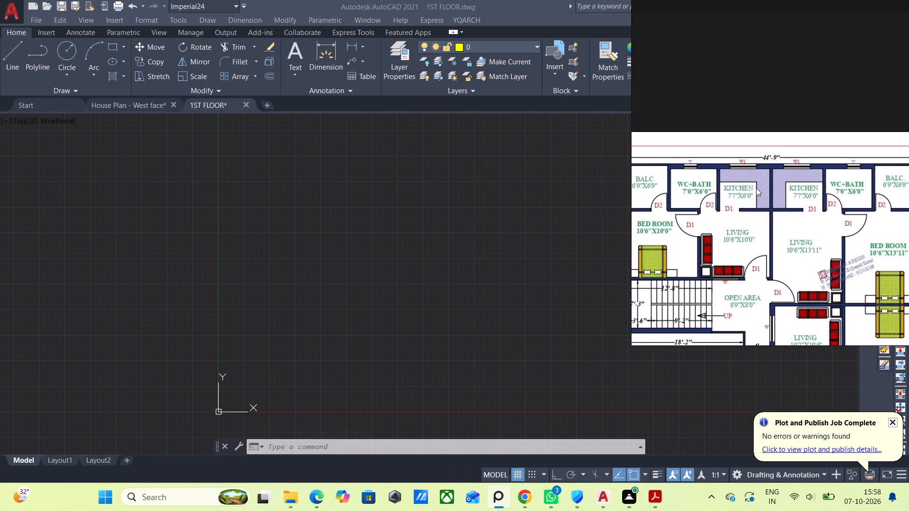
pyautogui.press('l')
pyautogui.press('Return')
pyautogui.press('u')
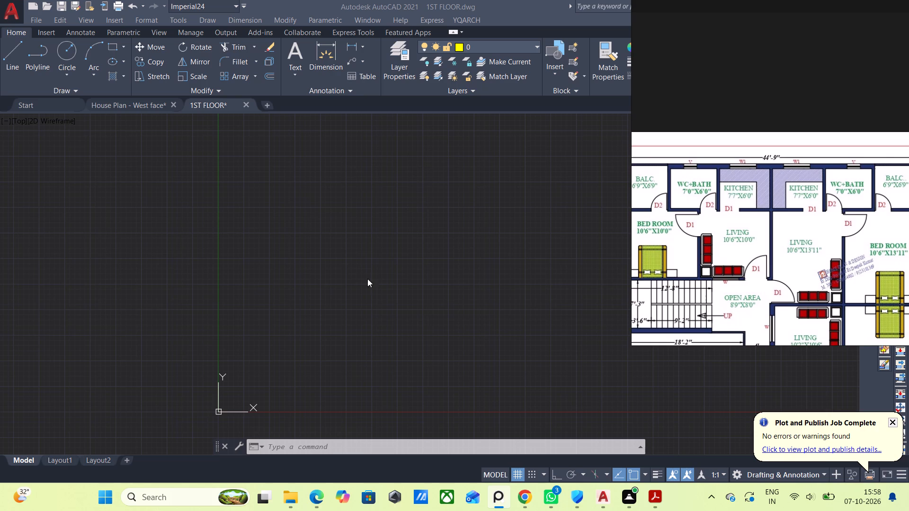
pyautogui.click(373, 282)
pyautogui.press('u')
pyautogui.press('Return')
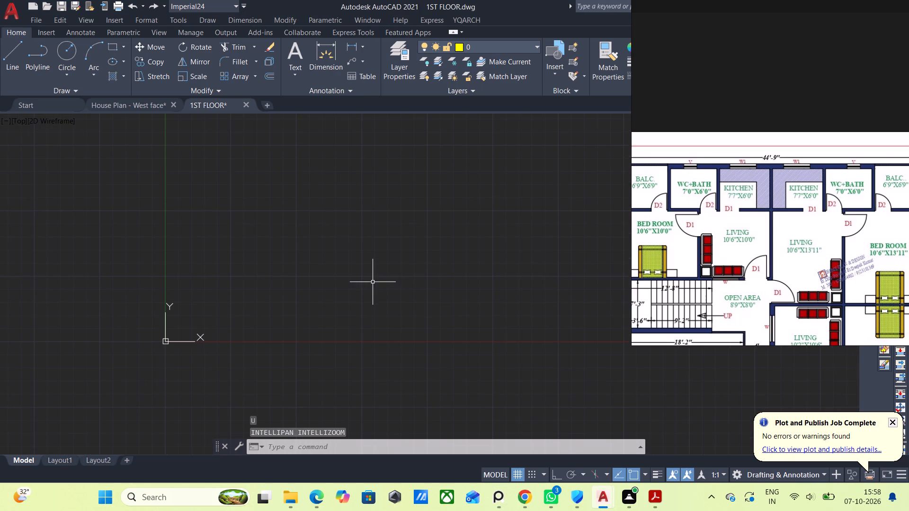
# Set the drawing's length units to Engineering with precision 0'-0.0".
pyautogui.write('UN')
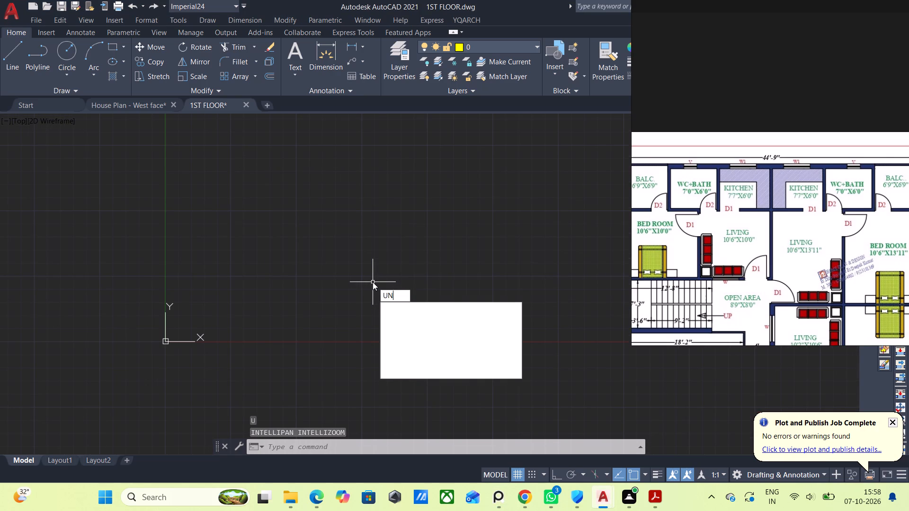
pyautogui.press('Return')
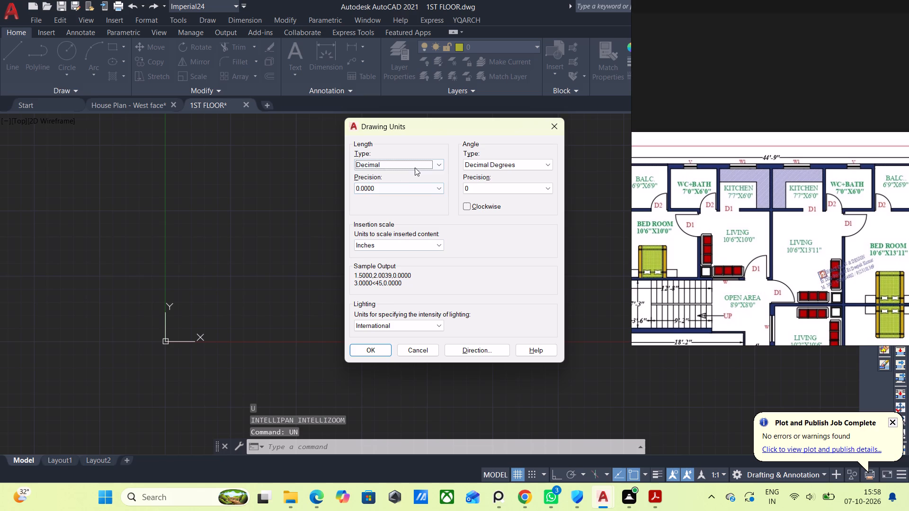
pyautogui.click(415, 167)
pyautogui.click(402, 193)
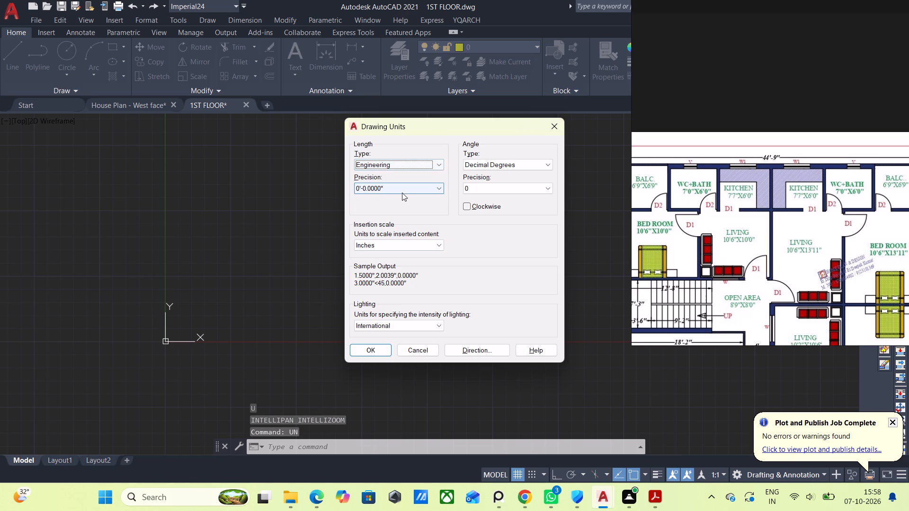
pyautogui.click(419, 191)
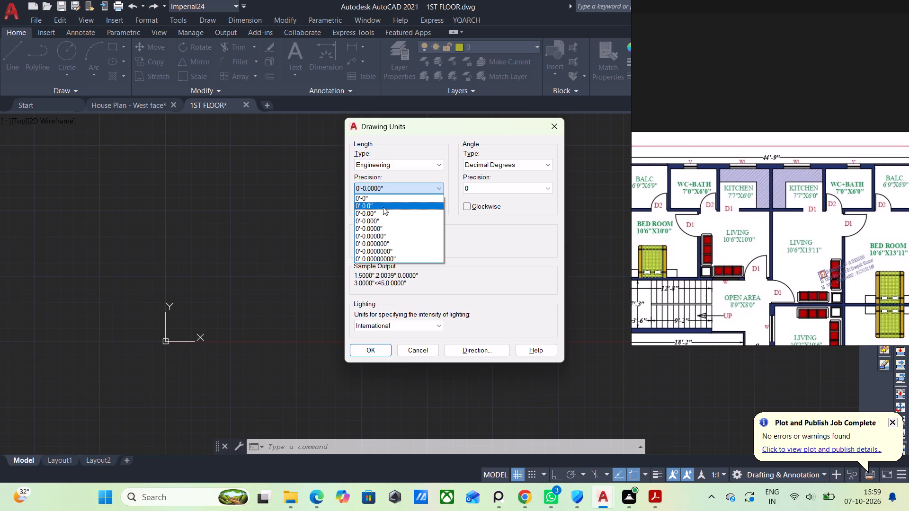
pyautogui.click(383, 207)
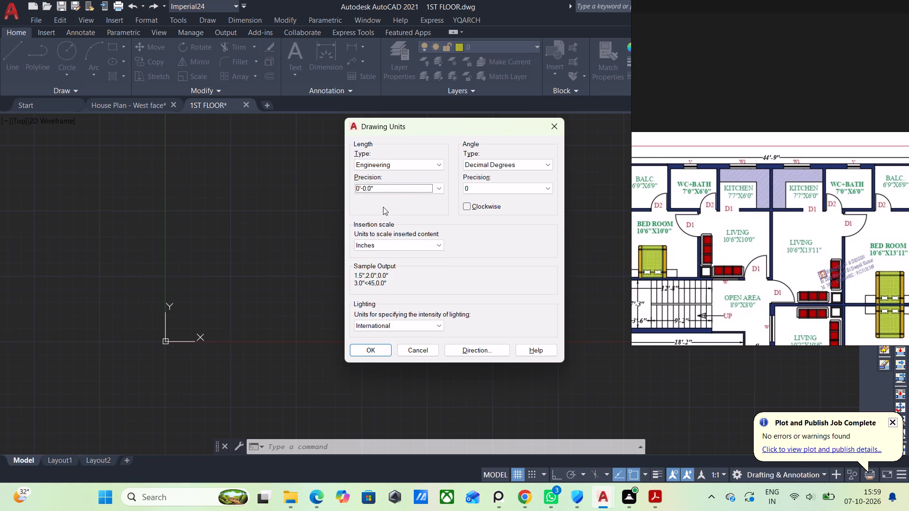
pyautogui.click(370, 349)
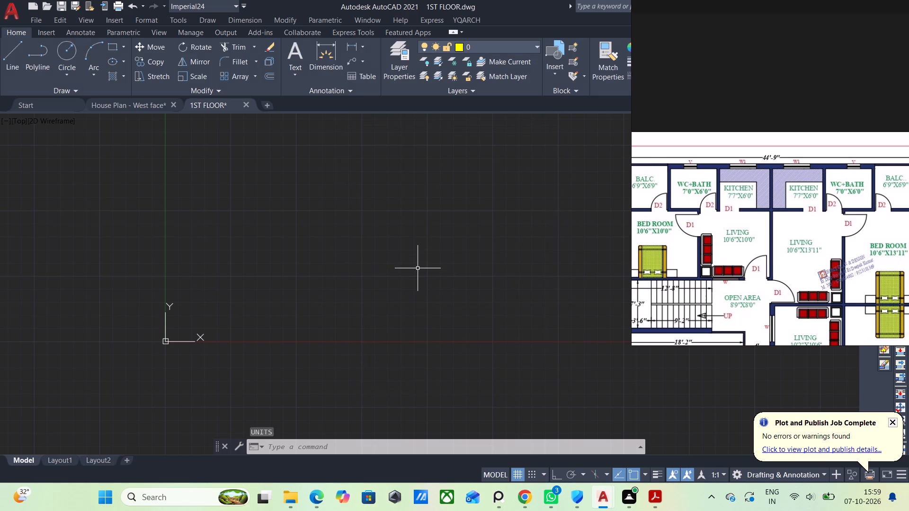
# Set the Standard dimension style's primary units to Engineering format with precision 0'-0.0".
pyautogui.press('d')
pyautogui.press('Return')
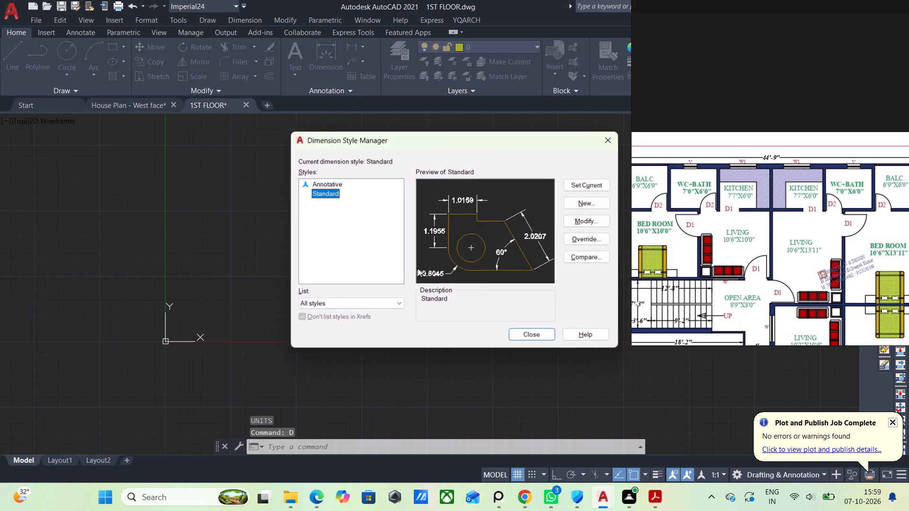
pyautogui.click(584, 220)
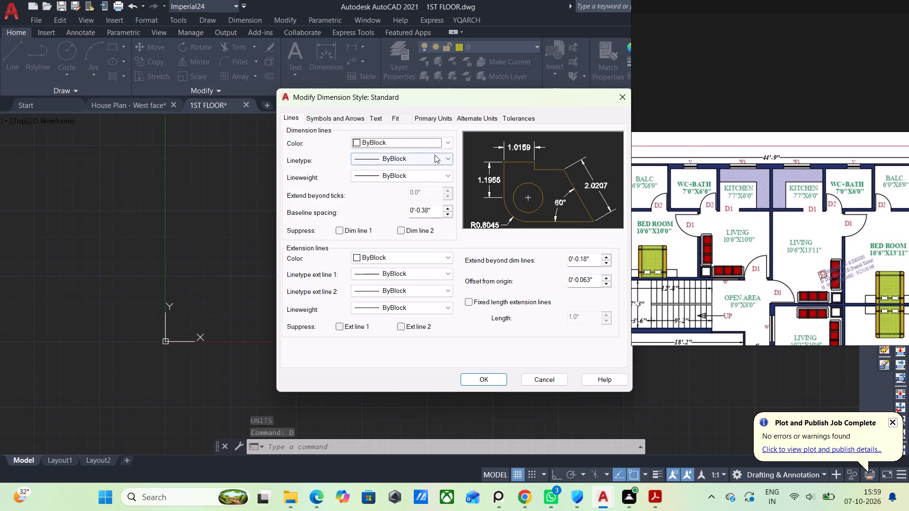
pyautogui.click(426, 119)
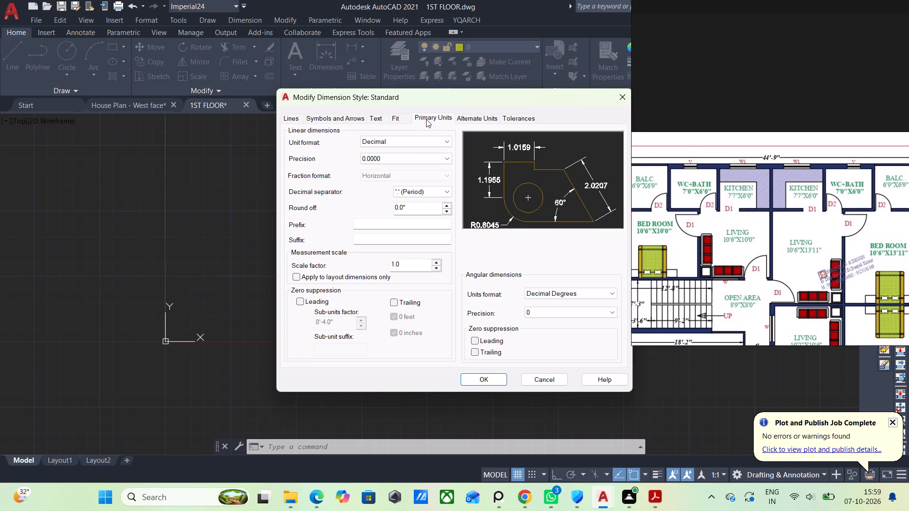
pyautogui.click(428, 140)
pyautogui.click(418, 168)
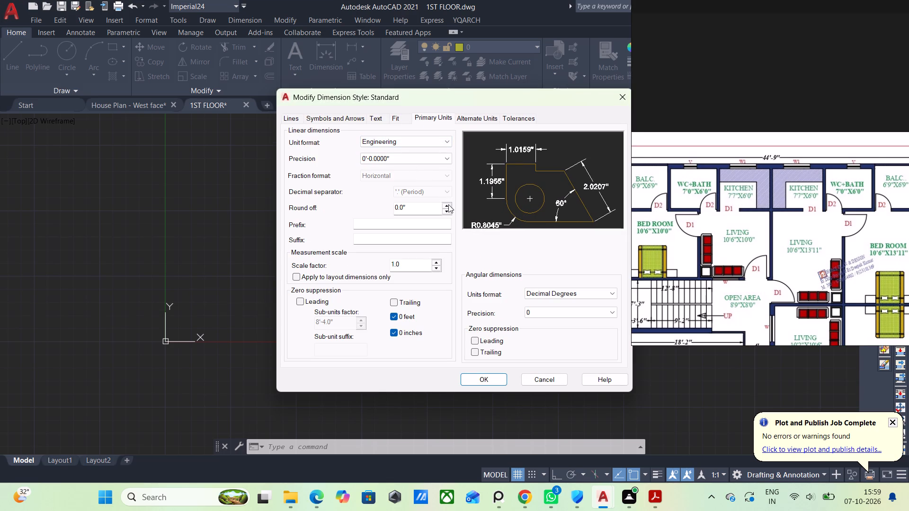
pyautogui.click(433, 162)
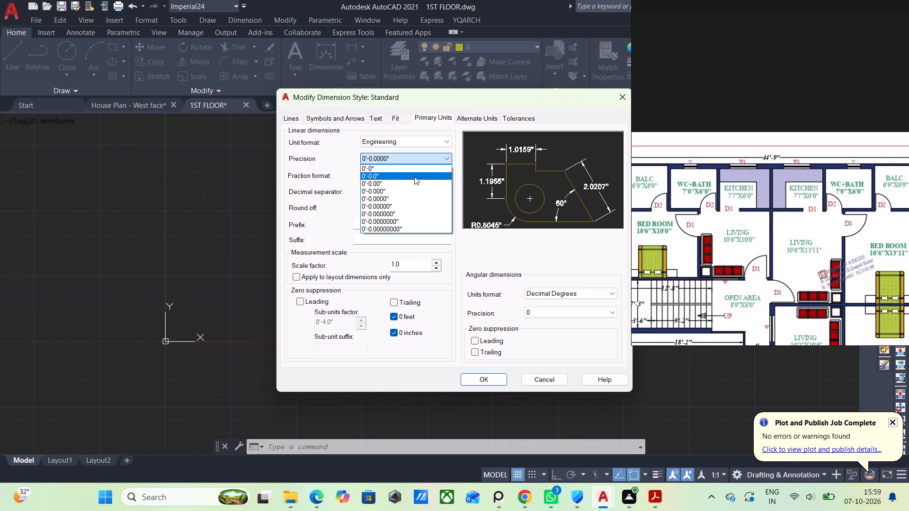
pyautogui.click(414, 176)
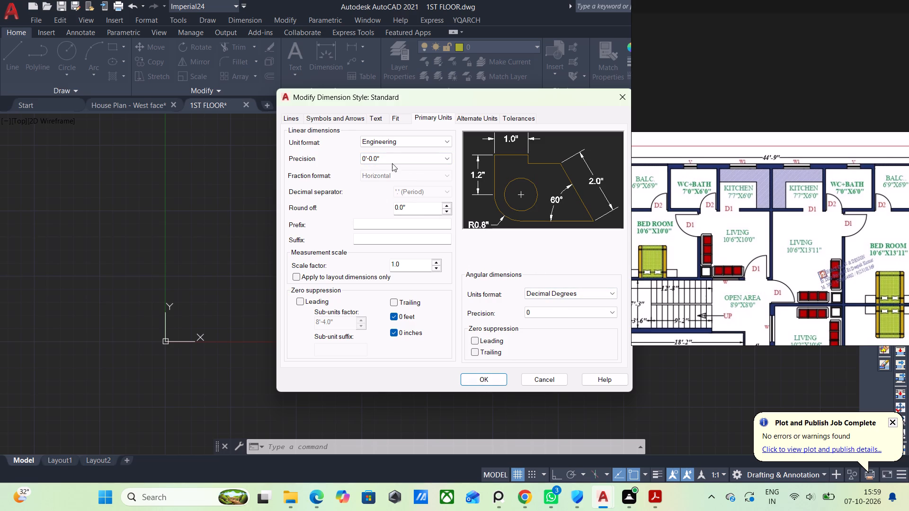
# Suppress both extension lines, Ext line 1 and Ext line 2, in the Standard dimension style and set the style current.
pyautogui.click(349, 117)
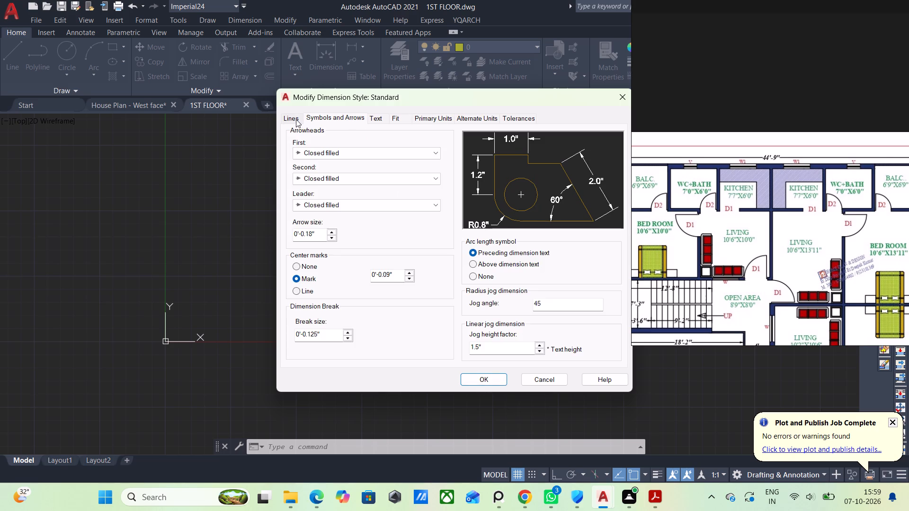
pyautogui.click(296, 118)
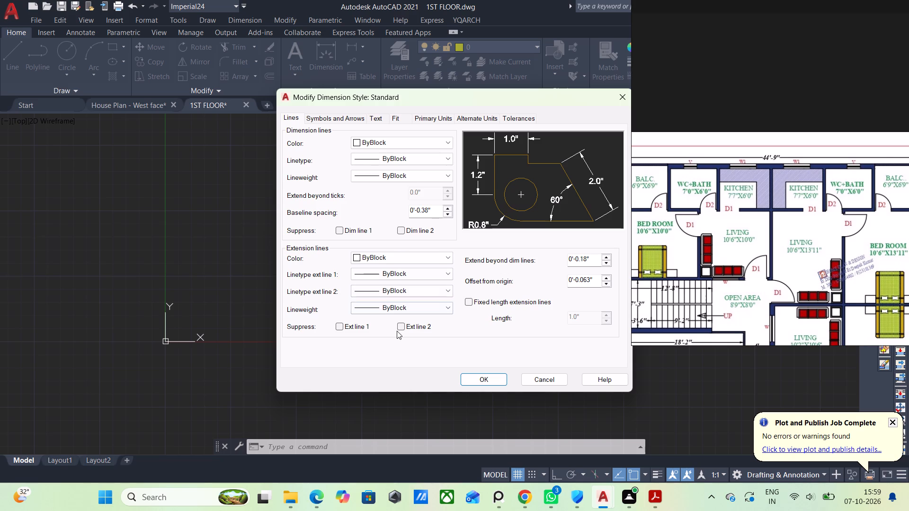
pyautogui.click(398, 326)
pyautogui.click(341, 326)
pyautogui.click(480, 383)
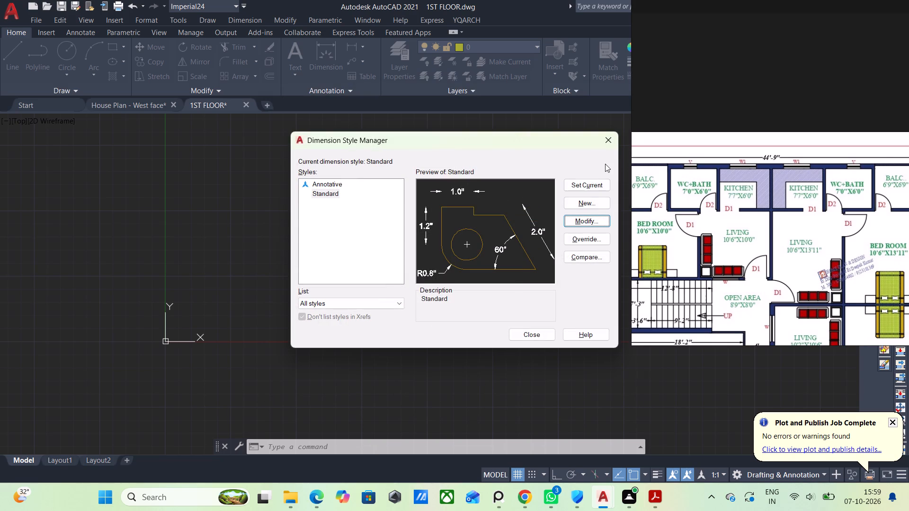
pyautogui.click(591, 186)
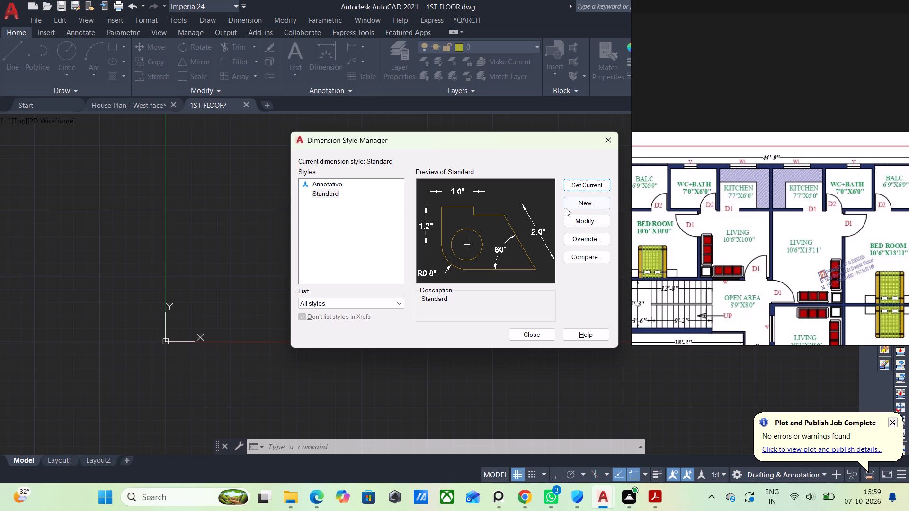
# Set the Standard dimension style's text height to 10, make the style current and close the Dimension Style Manager.
pyautogui.click(584, 221)
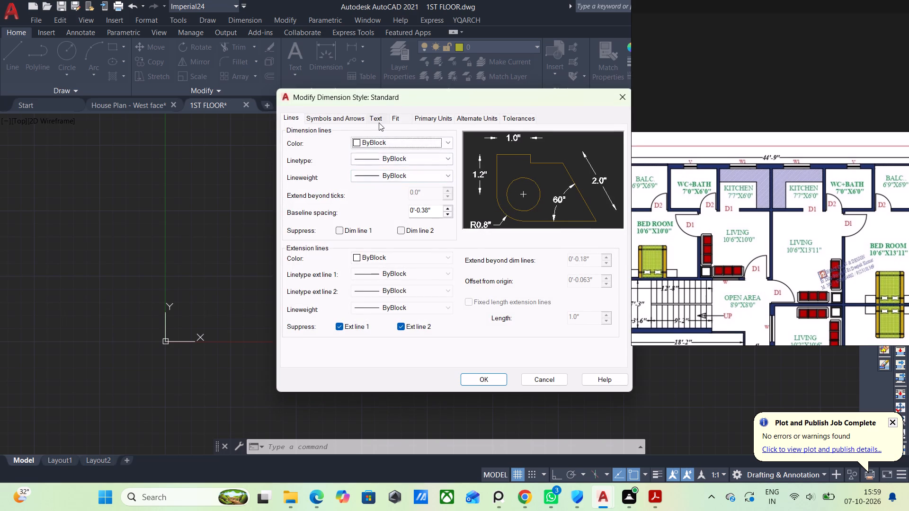
pyautogui.click(379, 122)
pyautogui.click(435, 201)
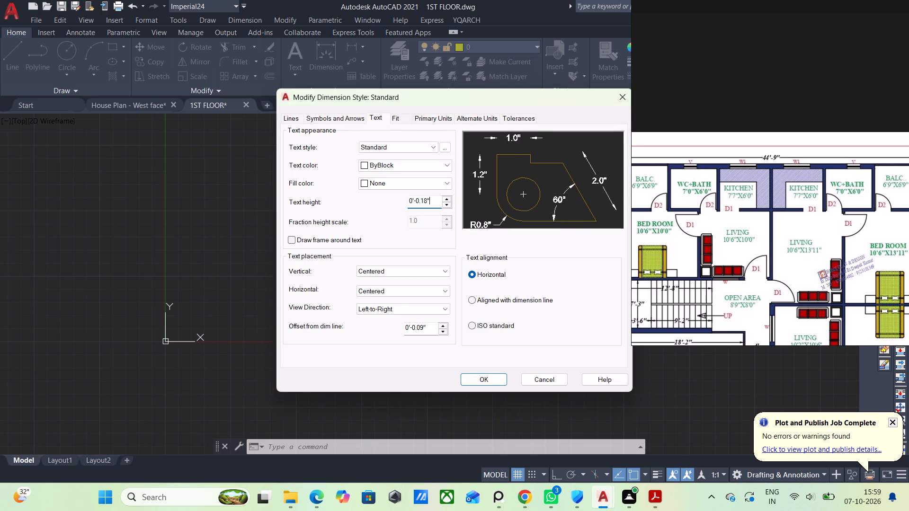
pyautogui.press('BackSpace')
pyautogui.press('BackSpace')
pyautogui.press('BackSpace')
pyautogui.press('BackSpace')
pyautogui.press('BackSpace')
pyautogui.press('BackSpace')
pyautogui.press('BackSpace')
pyautogui.press('BackSpace')
pyautogui.press('BackSpace')
pyautogui.press('BackSpace')
pyautogui.press('BackSpace')
pyautogui.press('BackSpace')
pyautogui.write('10')
pyautogui.press('Return')
pyautogui.click(493, 378)
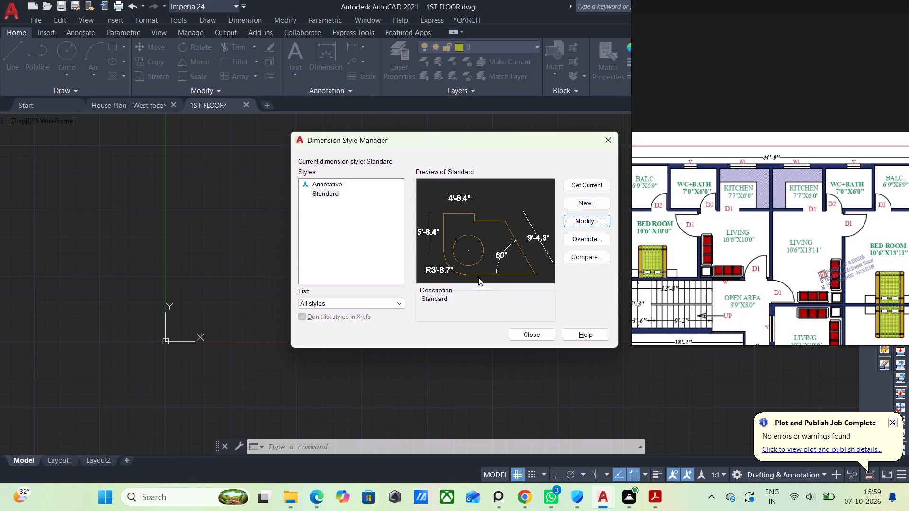
pyautogui.click(587, 186)
pyautogui.click(537, 337)
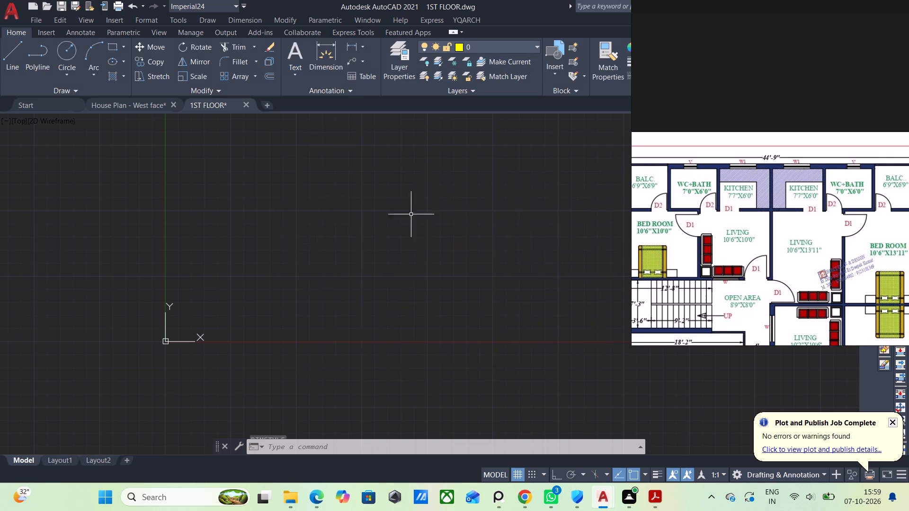
# Draw a horizontal line 44'-9" long with ortho on, as the top edge of the floor plan.
pyautogui.moveTo(356, 245); pyautogui.dragTo(328, 376, button='middle')
pyautogui.press('l')
pyautogui.press('Return')
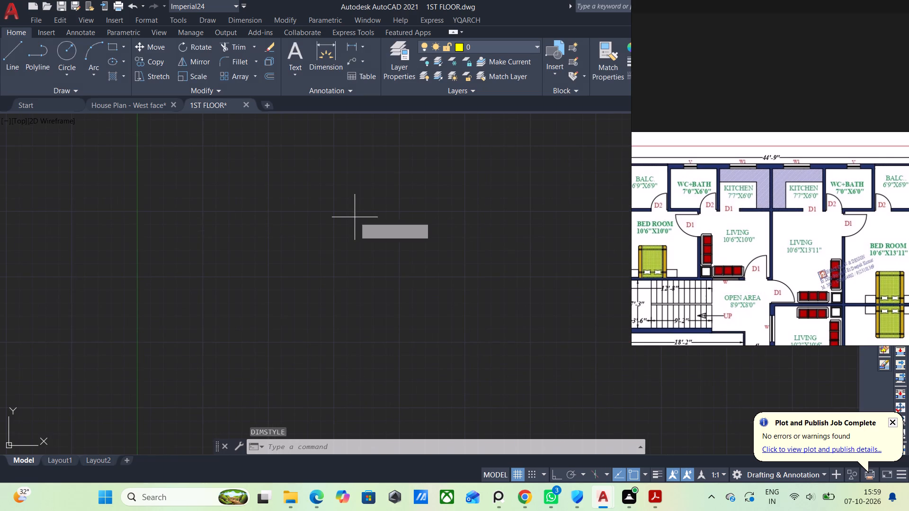
pyautogui.click(333, 187)
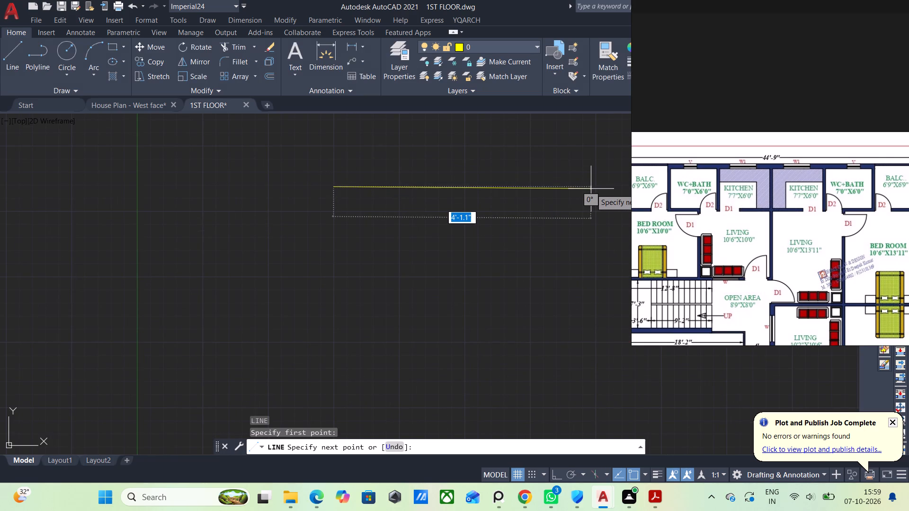
pyautogui.press('F8')
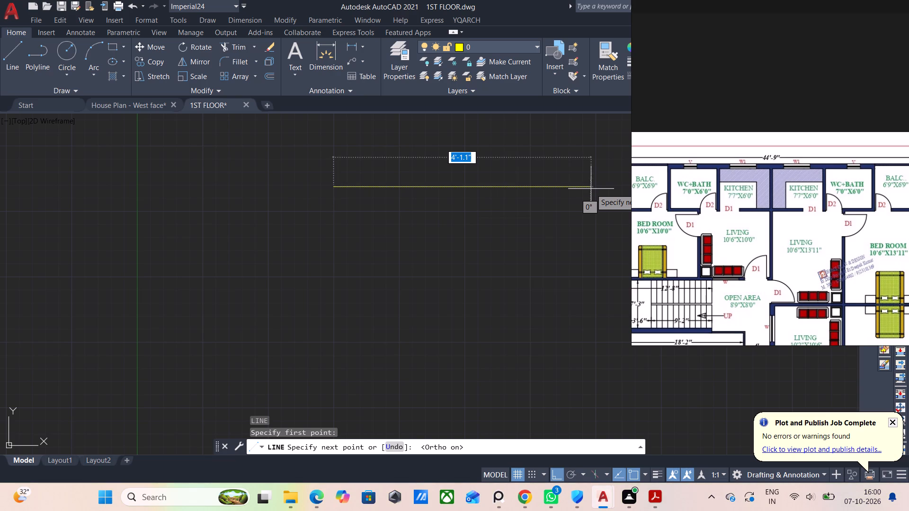
pyautogui.write('44')
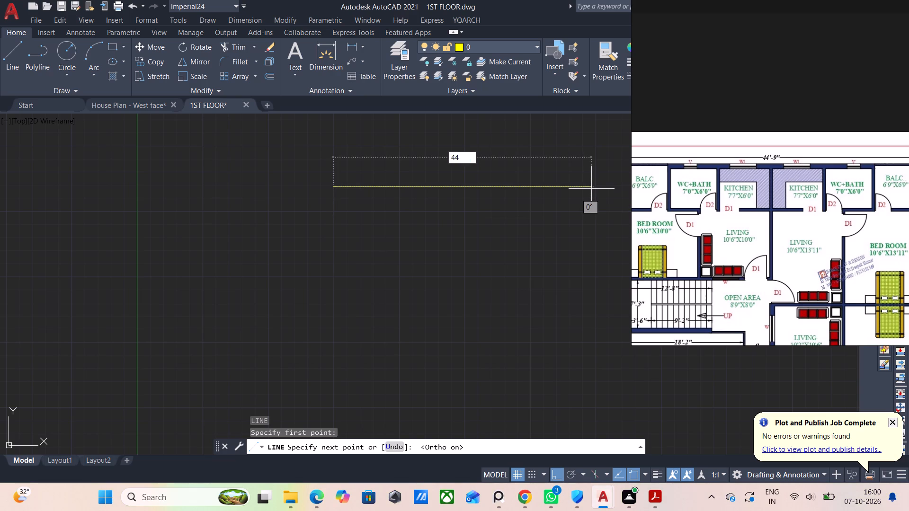
pyautogui.write("'-")
pyautogui.press('9')
pyautogui.hotkey('shift', '"')
pyautogui.press('Return')
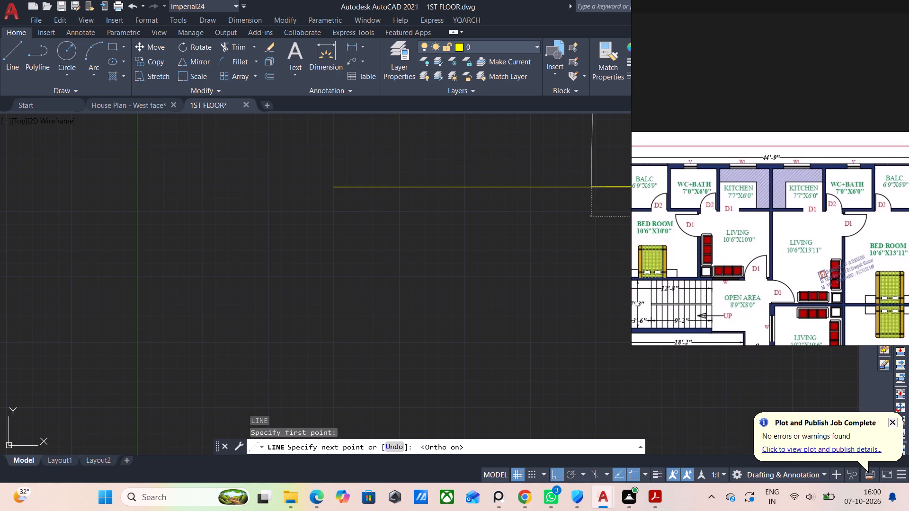
pyautogui.scroll(-2, 559, 222)
pyautogui.moveTo(524, 246); pyautogui.dragTo(285, 264, button='middle')
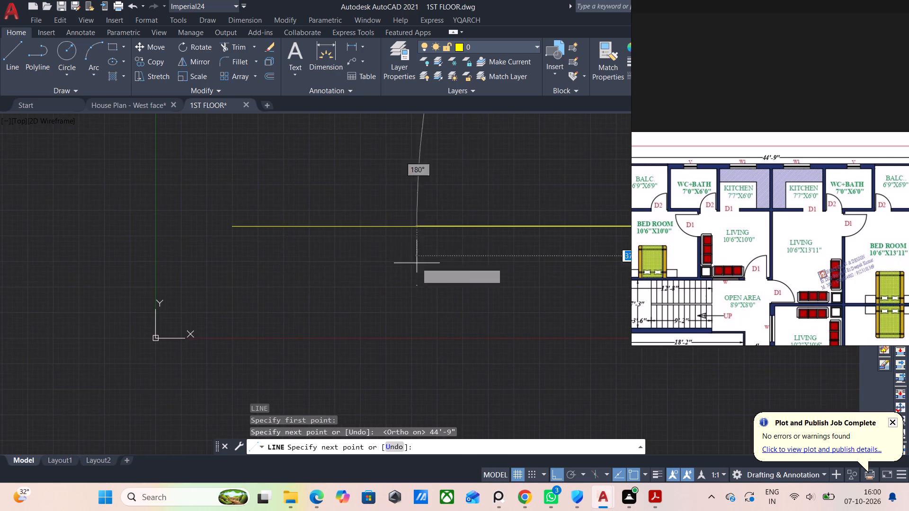
pyautogui.scroll(-3, 495, 240)
pyautogui.moveTo(422, 308); pyautogui.dragTo(137, 337, button='middle')
pyautogui.scroll(-3, 403, 278)
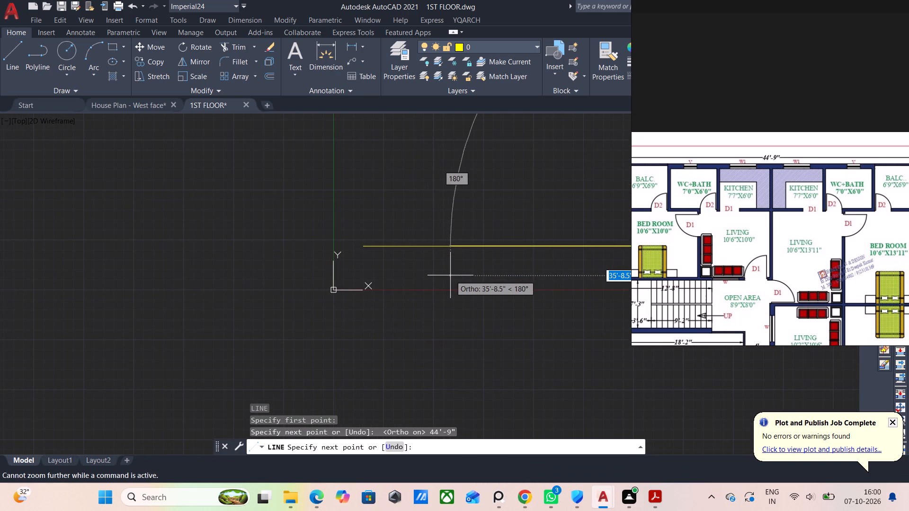
pyautogui.press('Escape')
# Move the 44'-9" line diagonally up and to the right, away from the origin, with ortho off.
pyautogui.scroll(-2, 471, 271)
pyautogui.moveTo(466, 294); pyautogui.dragTo(336, 349, button='middle')
pyautogui.scroll(2, 393, 320)
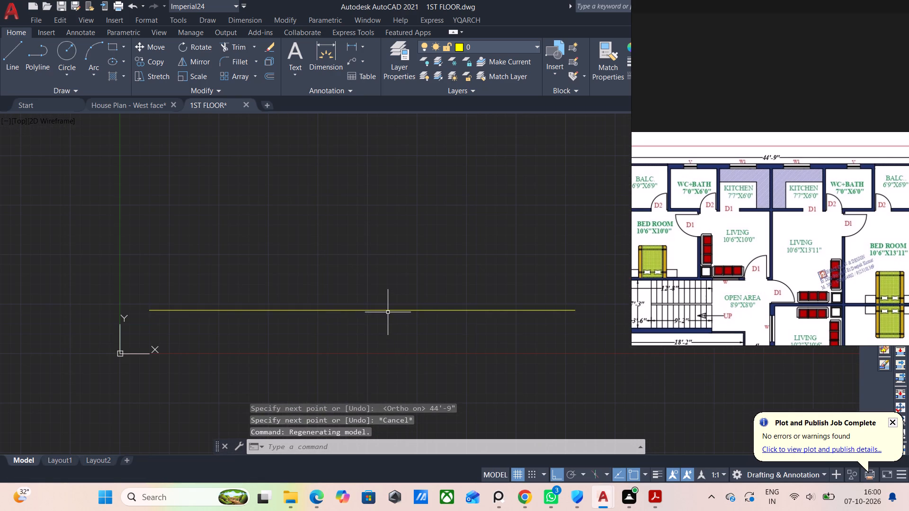
pyautogui.click(388, 312)
pyautogui.press('m')
pyautogui.press('Return')
pyautogui.scroll(-2, 286, 246)
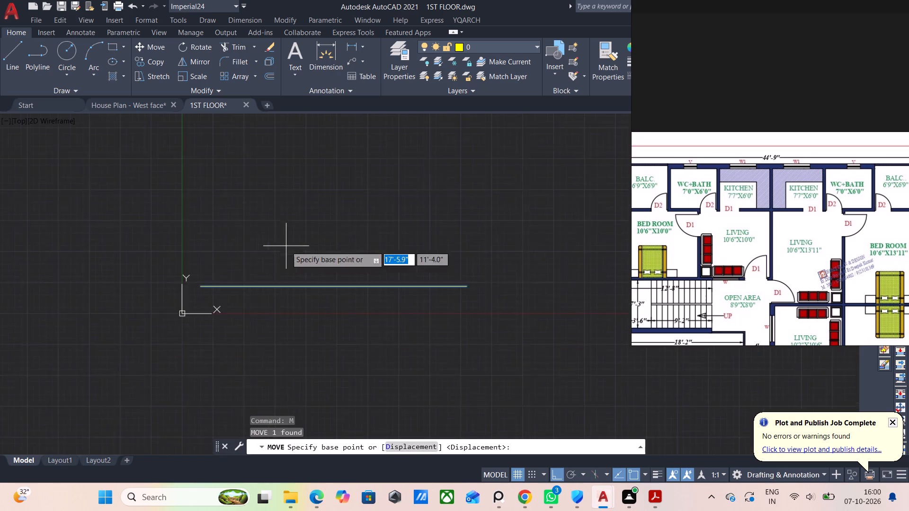
pyautogui.moveTo(292, 288); pyautogui.dragTo(303, 350, button='middle')
pyautogui.click(248, 331)
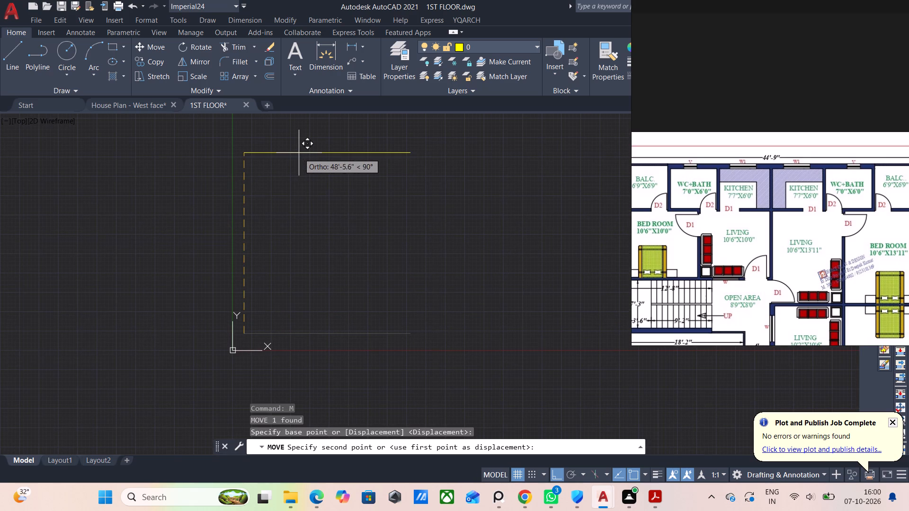
pyautogui.scroll(-1, 299, 152)
pyautogui.moveTo(294, 162); pyautogui.dragTo(271, 266, button='middle')
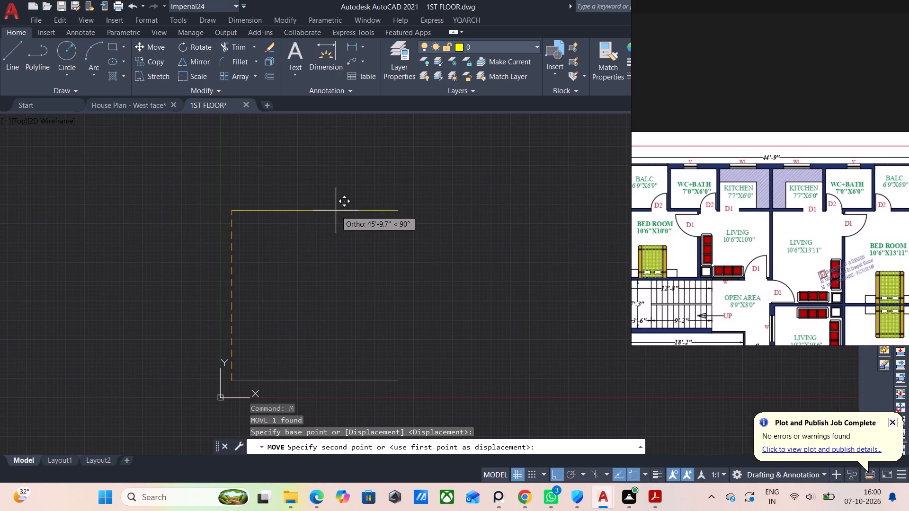
pyautogui.press('F8')
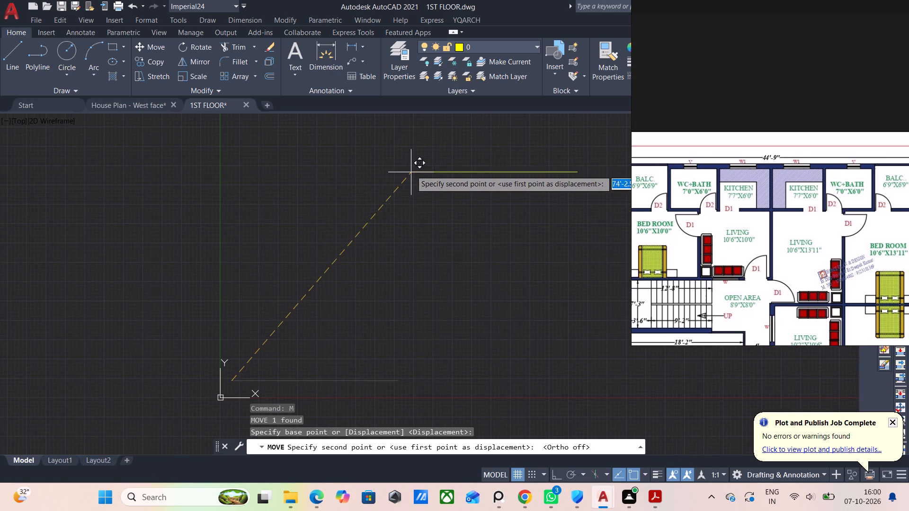
pyautogui.click(392, 168)
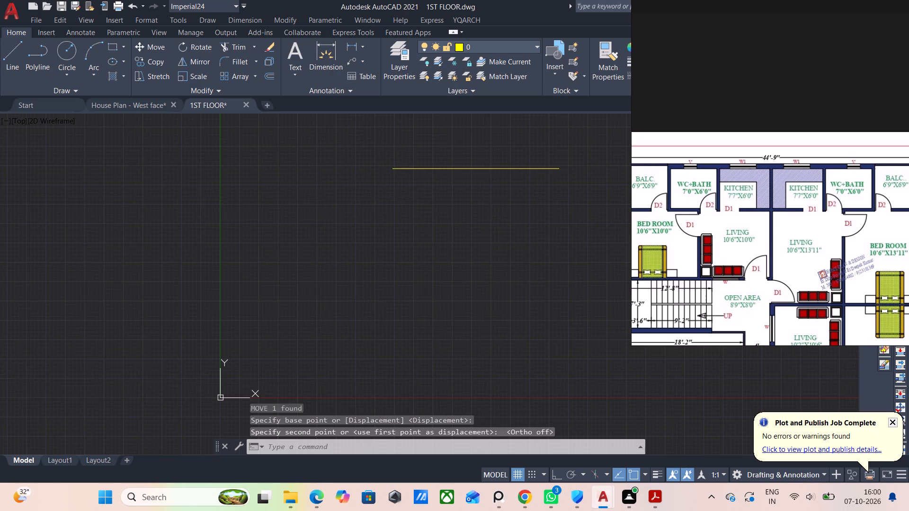
pyautogui.press('Escape')
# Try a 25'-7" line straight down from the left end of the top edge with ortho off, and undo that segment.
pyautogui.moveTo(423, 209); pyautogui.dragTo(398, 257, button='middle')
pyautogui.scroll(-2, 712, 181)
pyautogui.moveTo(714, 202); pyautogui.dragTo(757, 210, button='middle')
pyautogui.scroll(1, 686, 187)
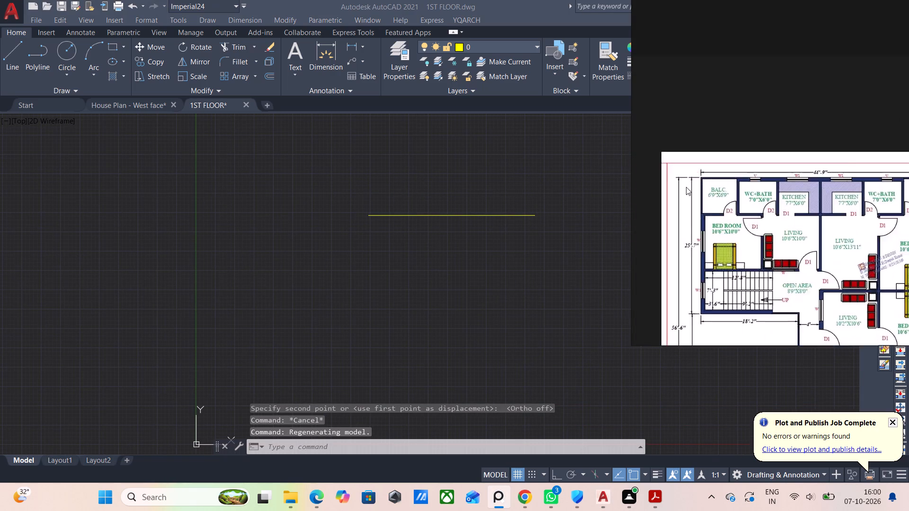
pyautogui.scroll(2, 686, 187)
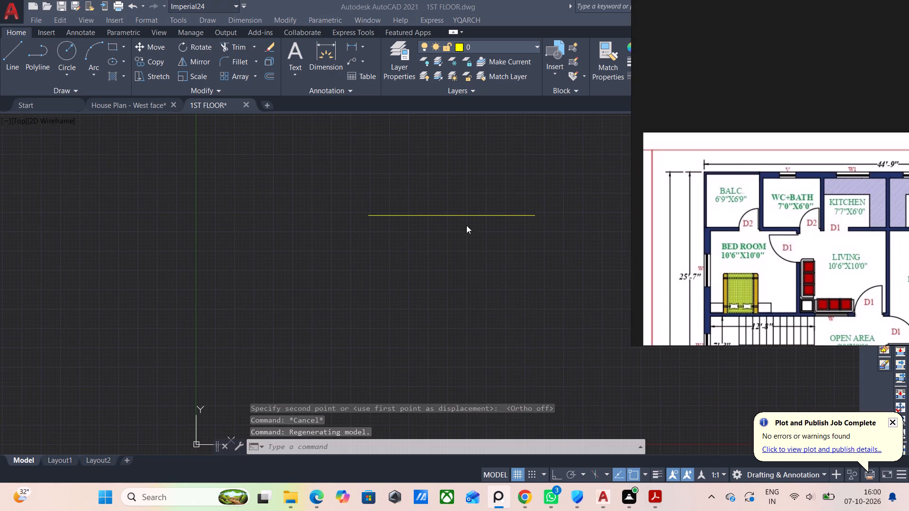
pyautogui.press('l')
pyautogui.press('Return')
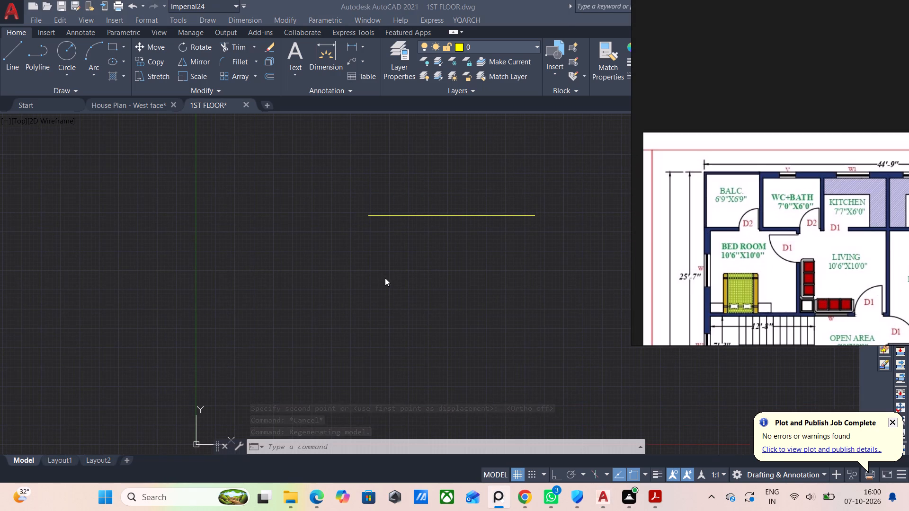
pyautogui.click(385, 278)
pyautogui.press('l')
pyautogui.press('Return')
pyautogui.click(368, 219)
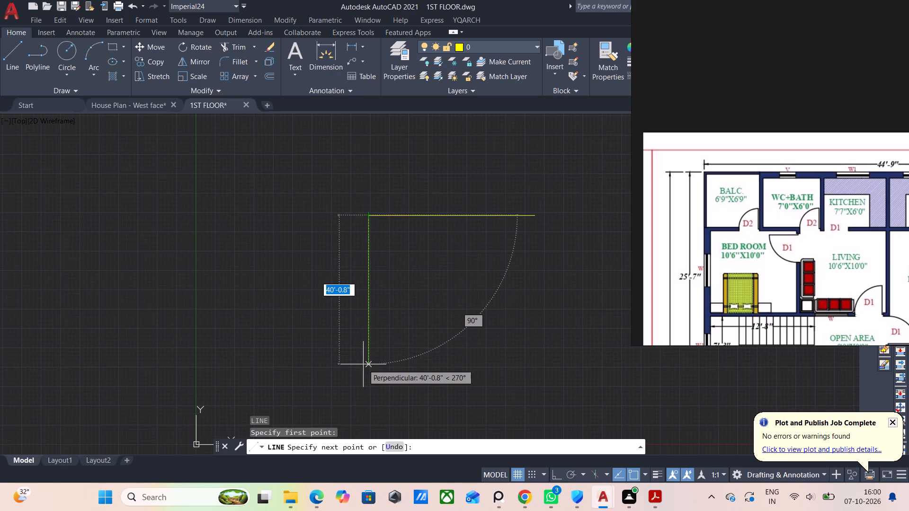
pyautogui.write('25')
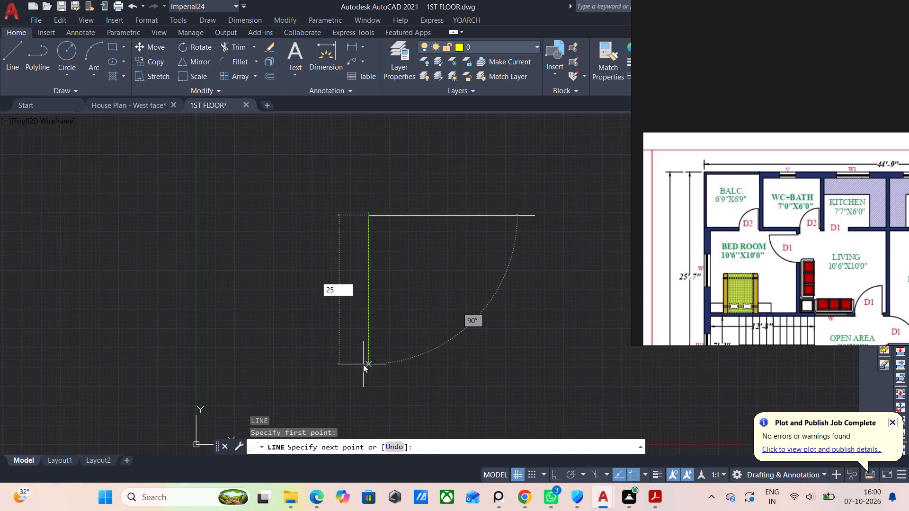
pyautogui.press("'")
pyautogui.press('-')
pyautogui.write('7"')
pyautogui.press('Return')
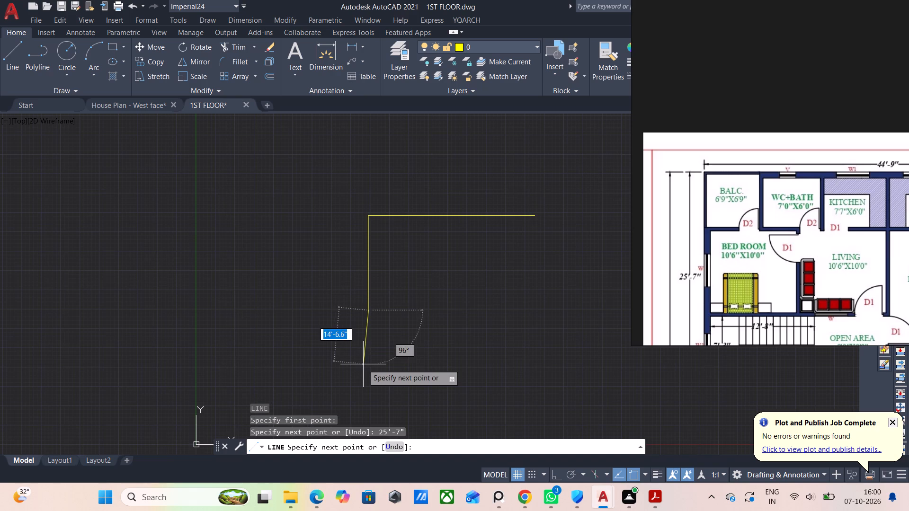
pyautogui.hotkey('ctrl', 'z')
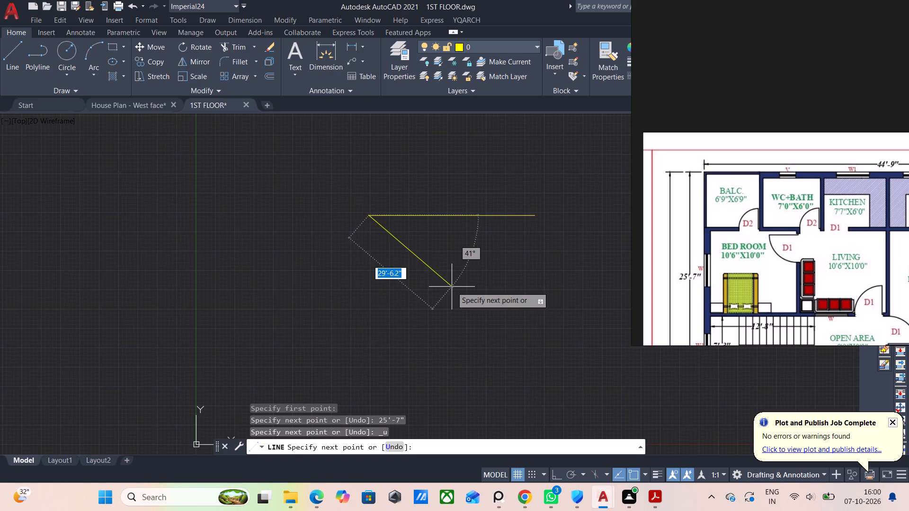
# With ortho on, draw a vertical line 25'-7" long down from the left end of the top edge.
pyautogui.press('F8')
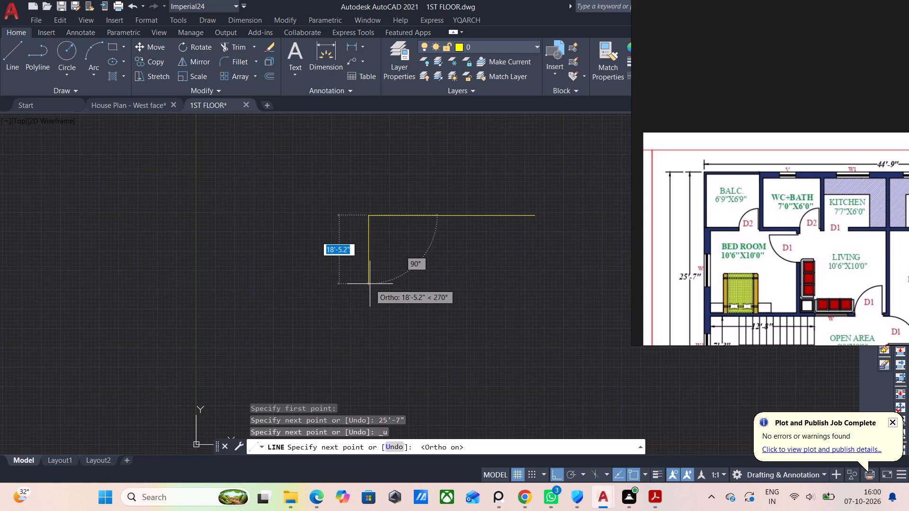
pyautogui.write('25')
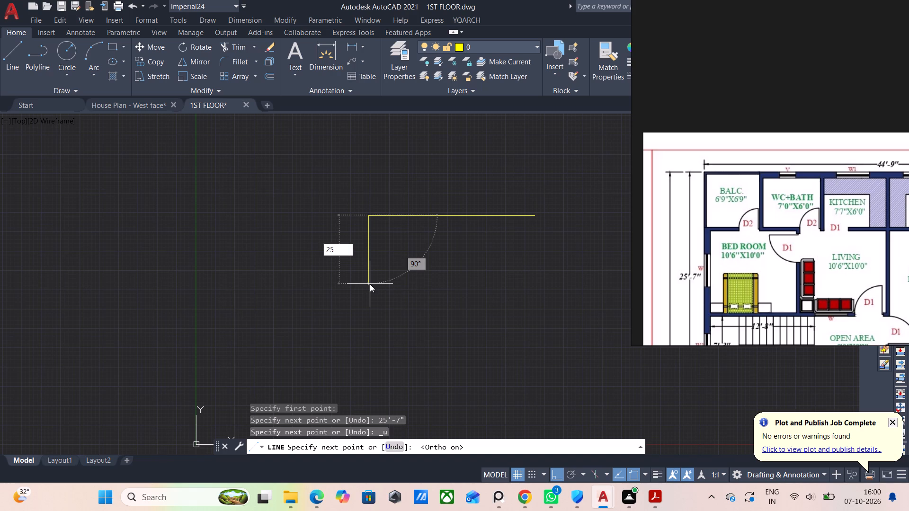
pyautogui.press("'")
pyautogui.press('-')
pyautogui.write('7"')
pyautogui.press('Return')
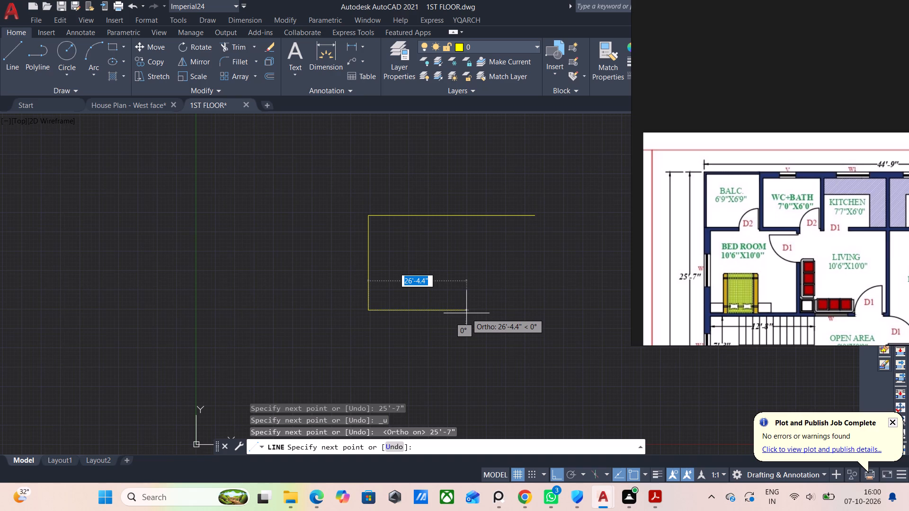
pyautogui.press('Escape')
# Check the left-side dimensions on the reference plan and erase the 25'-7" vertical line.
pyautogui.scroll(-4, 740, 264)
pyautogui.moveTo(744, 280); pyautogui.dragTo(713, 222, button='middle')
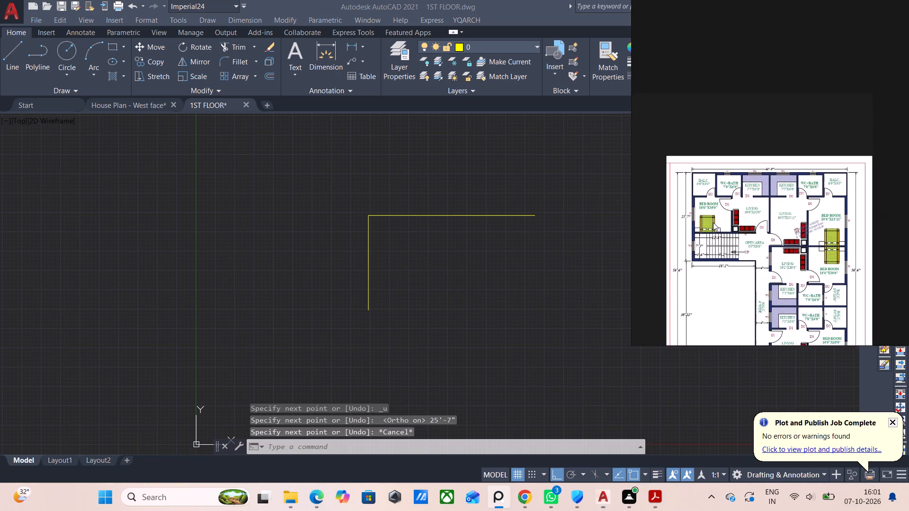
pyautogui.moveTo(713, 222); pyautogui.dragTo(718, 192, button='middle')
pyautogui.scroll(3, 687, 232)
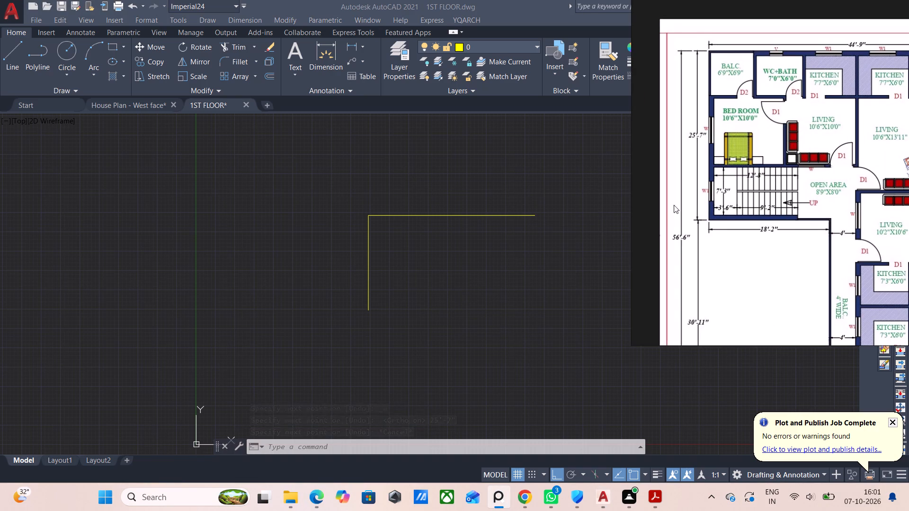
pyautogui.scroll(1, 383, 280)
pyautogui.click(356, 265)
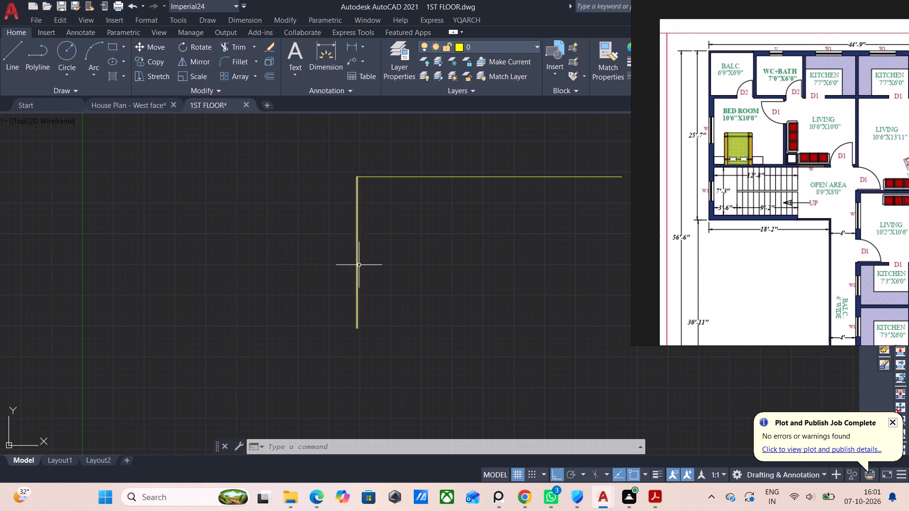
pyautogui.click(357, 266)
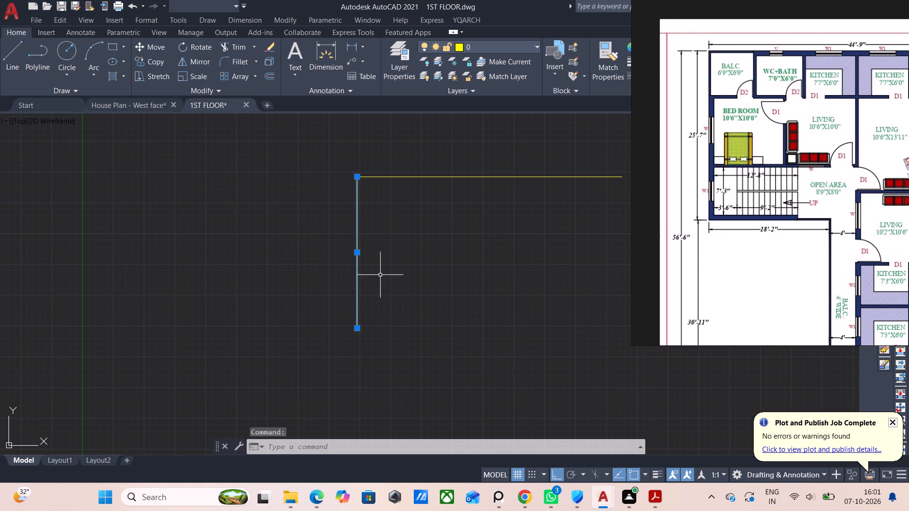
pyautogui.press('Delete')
# Examine the reference plan's outer outline and the overall height dimensions along its sides.
pyautogui.scroll(-2, 718, 224)
pyautogui.moveTo(722, 230); pyautogui.dragTo(727, 234, button='middle')
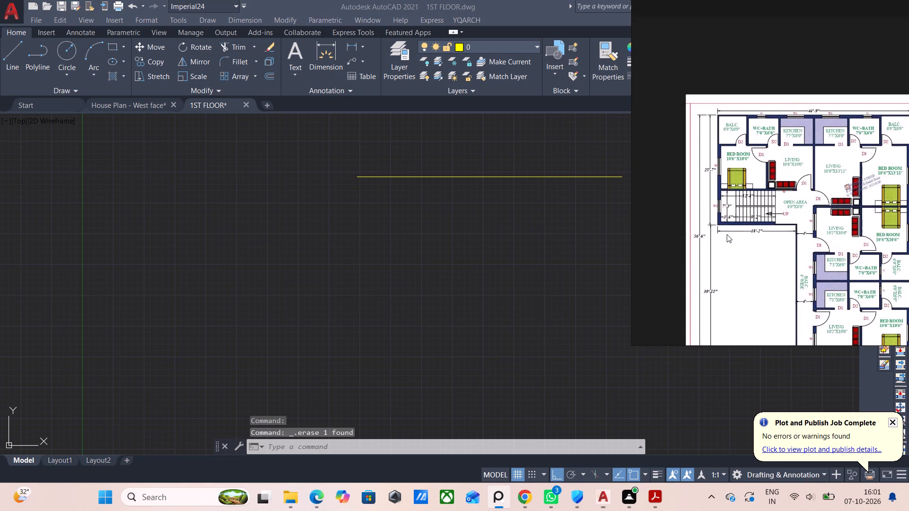
pyautogui.moveTo(727, 234); pyautogui.dragTo(727, 235, button='middle')
pyautogui.scroll(1, 683, 259)
pyautogui.moveTo(691, 276); pyautogui.dragTo(704, 277, button='middle')
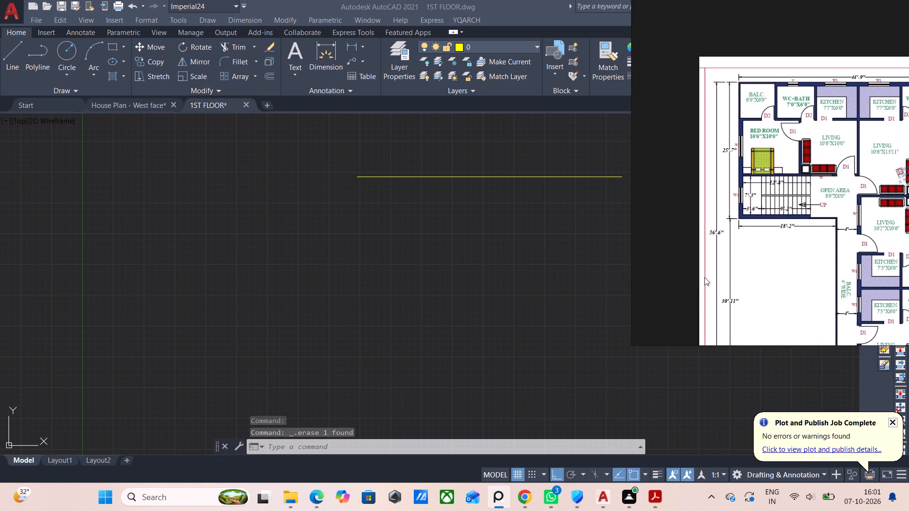
pyautogui.moveTo(704, 277); pyautogui.dragTo(693, 305, button='middle')
pyautogui.moveTo(861, 204); pyautogui.dragTo(796, 218, button='middle')
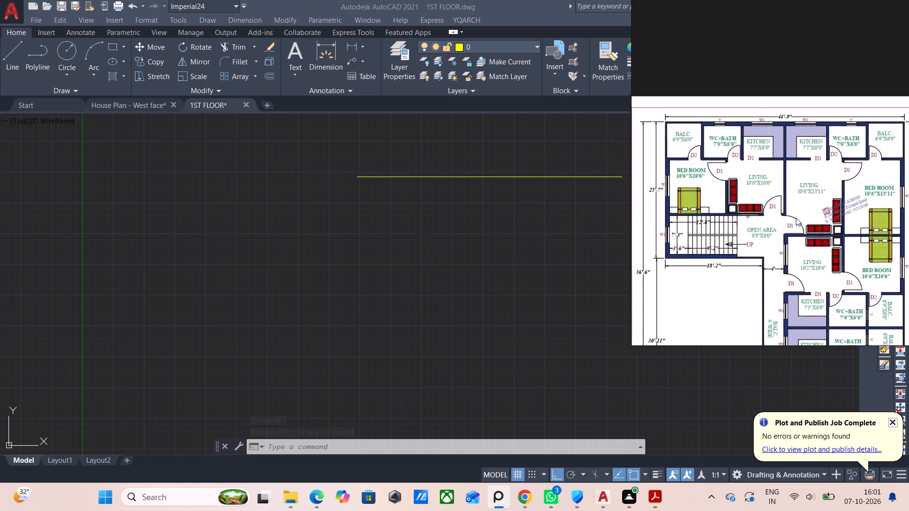
pyautogui.moveTo(796, 218); pyautogui.dragTo(823, 204, button='middle')
pyautogui.scroll(1, 823, 204)
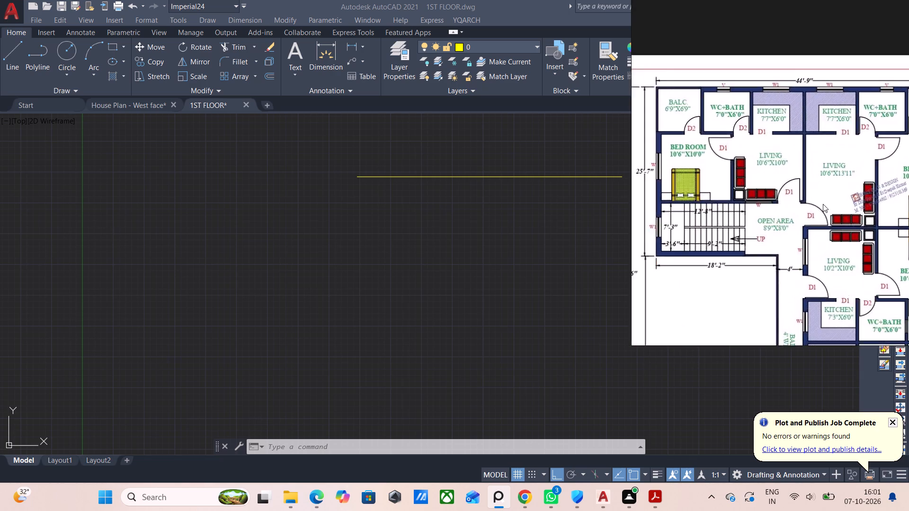
pyautogui.scroll(-2, 820, 204)
pyautogui.moveTo(797, 244); pyautogui.dragTo(775, 146, button='middle')
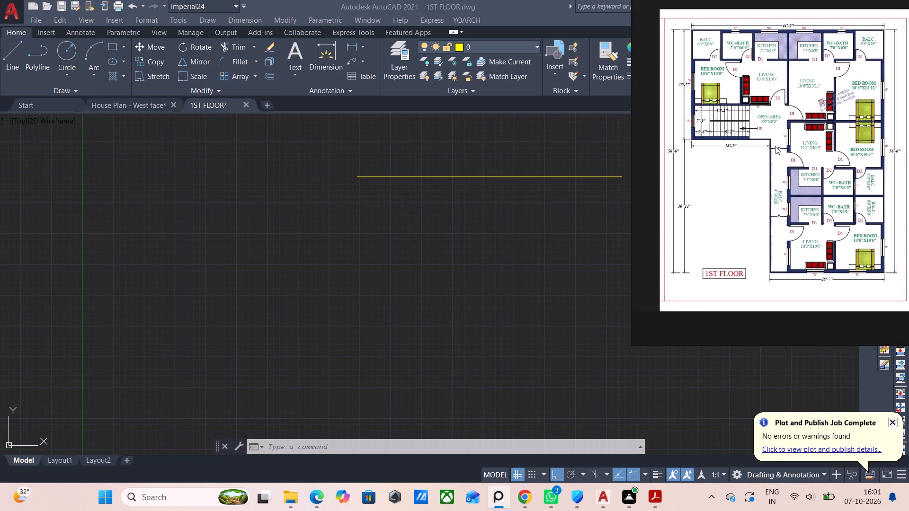
pyautogui.moveTo(775, 146); pyautogui.dragTo(760, 152, button='middle')
pyautogui.scroll(1, 765, 157)
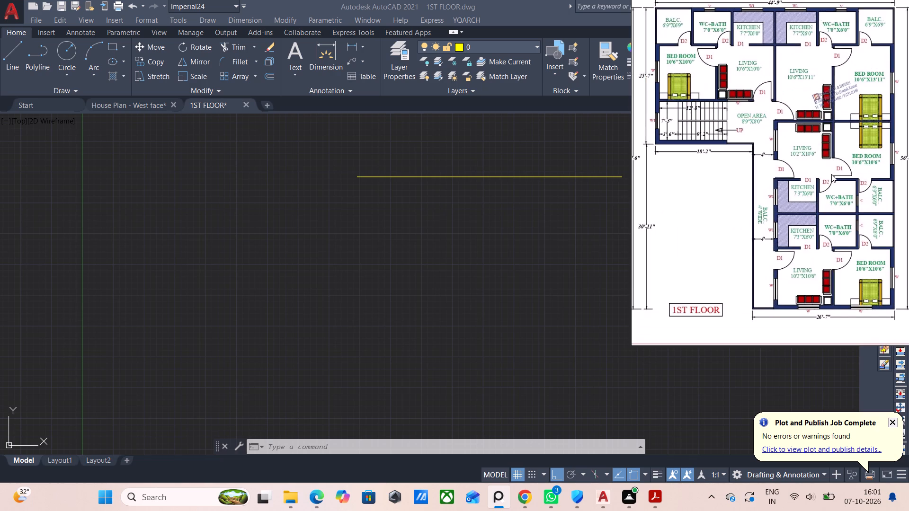
pyautogui.moveTo(831, 174); pyautogui.dragTo(725, 220, button='middle')
pyautogui.scroll(4, 798, 192)
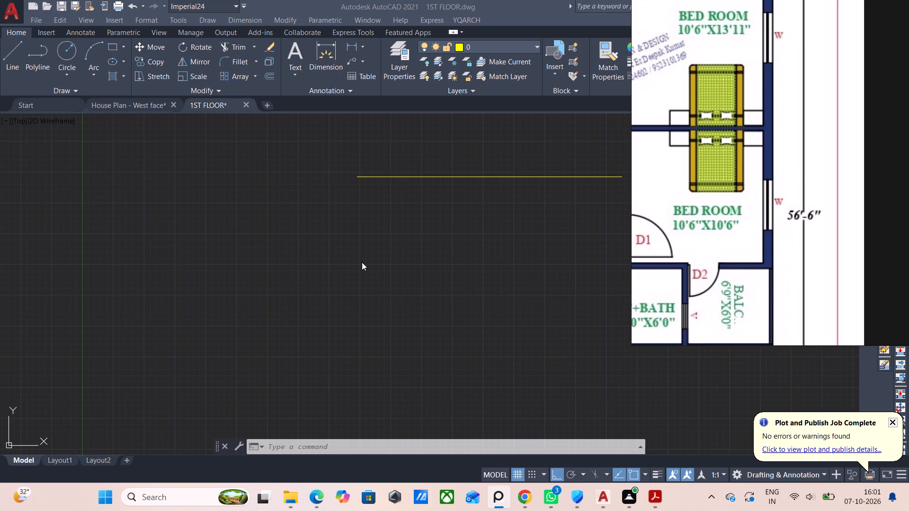
# Draw a vertical line 56'-6" long down from the left end of the top edge, as the plan's left side.
pyautogui.press('l')
pyautogui.press('Return')
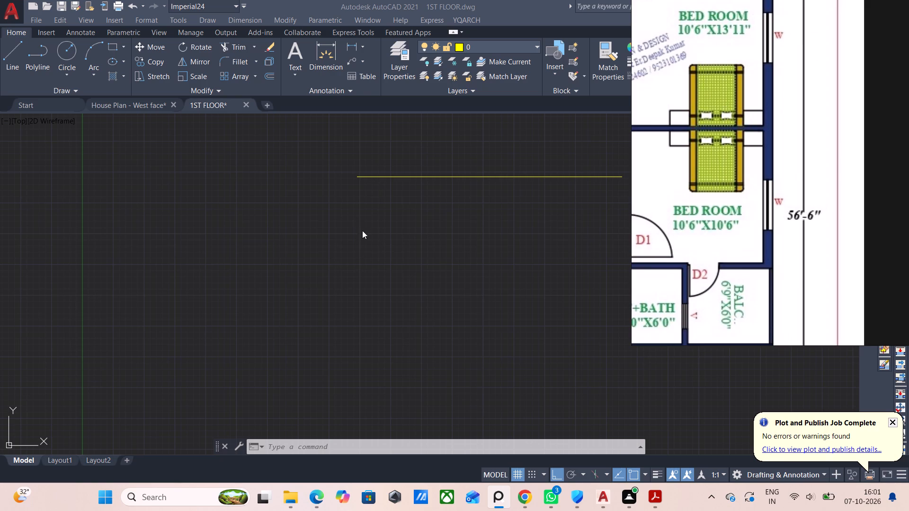
pyautogui.click(362, 230)
pyautogui.press('l')
pyautogui.press('Return')
pyautogui.click(358, 177)
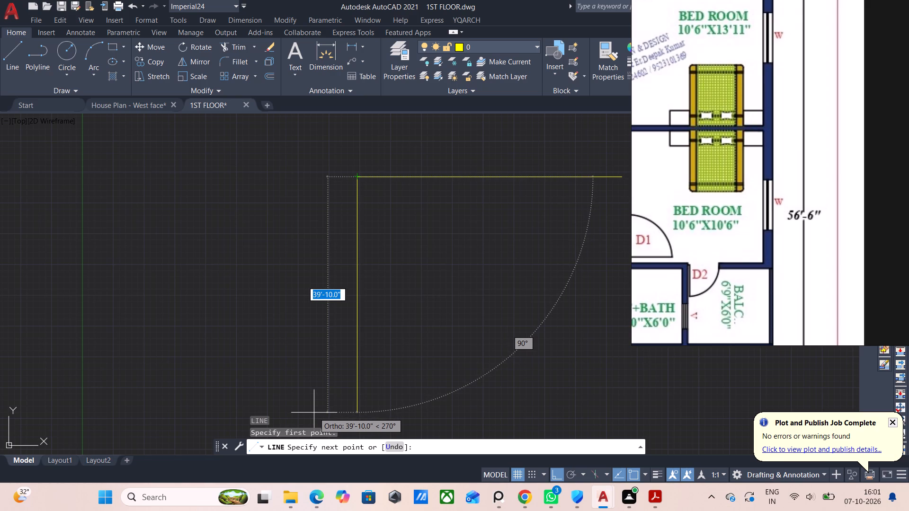
pyautogui.write('56')
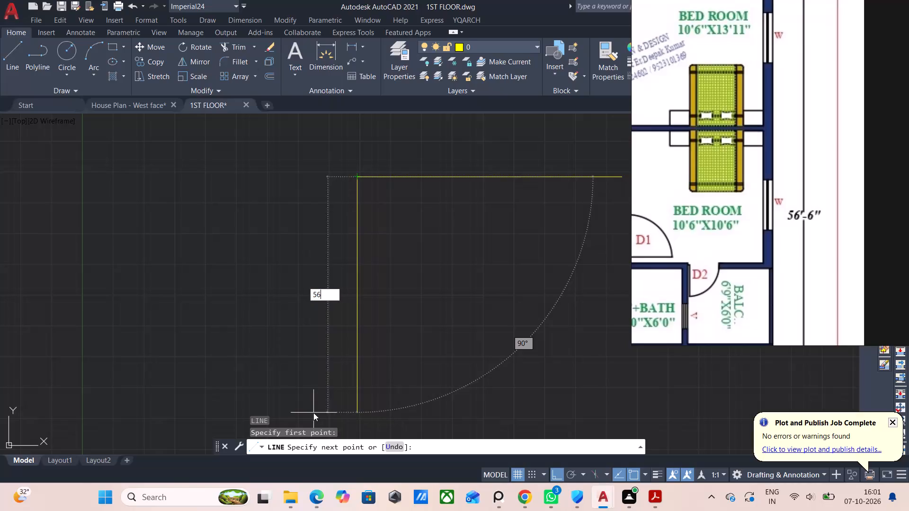
pyautogui.press("'")
pyautogui.press('-')
pyautogui.press('6')
pyautogui.hotkey('shift', '"')
pyautogui.press('Return')
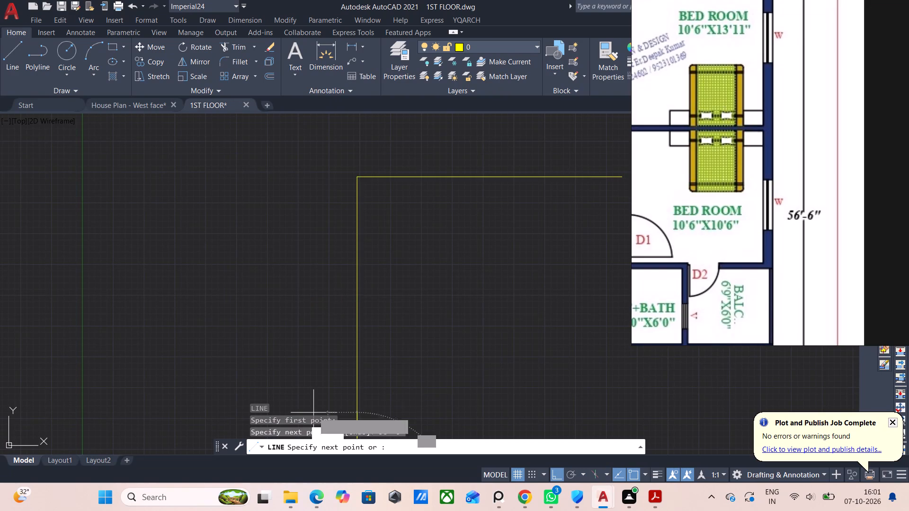
pyautogui.scroll(-3, 331, 386)
pyautogui.moveTo(352, 365); pyautogui.dragTo(392, 255, button='middle')
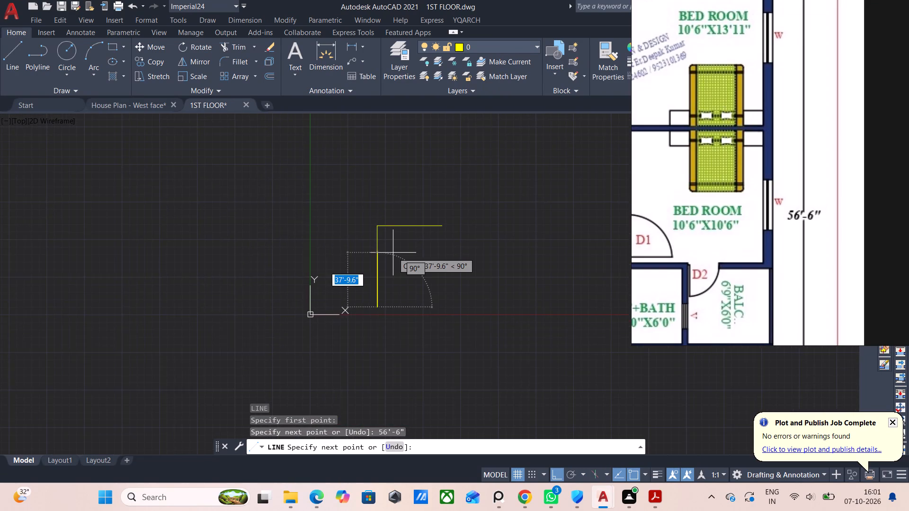
pyautogui.scroll(2, 393, 253)
pyautogui.press('Escape')
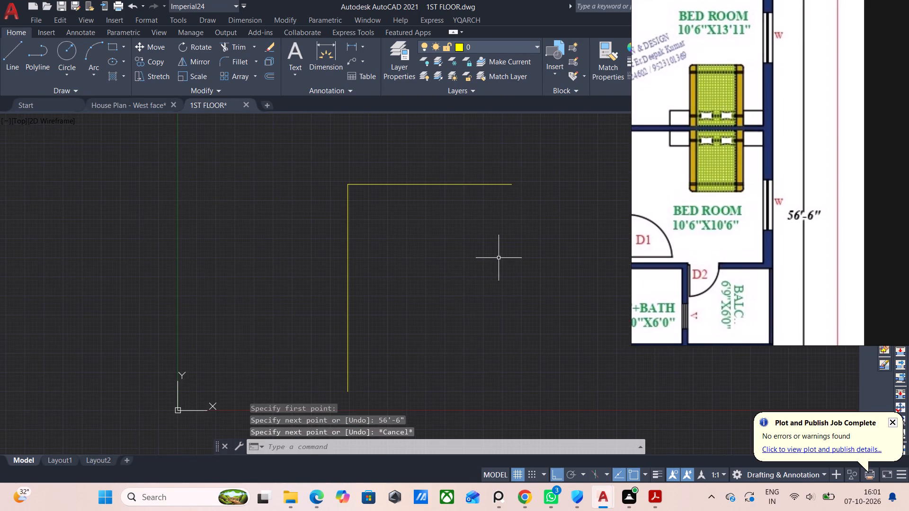
pyautogui.scroll(1, 499, 257)
# Examine the reference plan's upper left rooms, including the balcony, WC+bath and bedroom sizes.
pyautogui.scroll(-2, 632, 220)
pyautogui.moveTo(698, 226); pyautogui.dragTo(826, 342, button='middle')
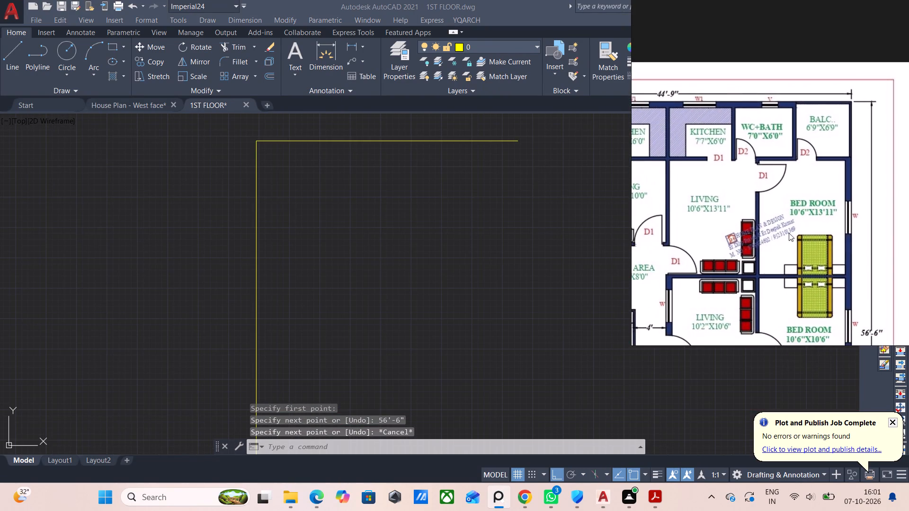
pyautogui.moveTo(749, 222); pyautogui.dragTo(839, 268, button='middle')
pyautogui.moveTo(729, 184); pyautogui.dragTo(817, 233, button='middle')
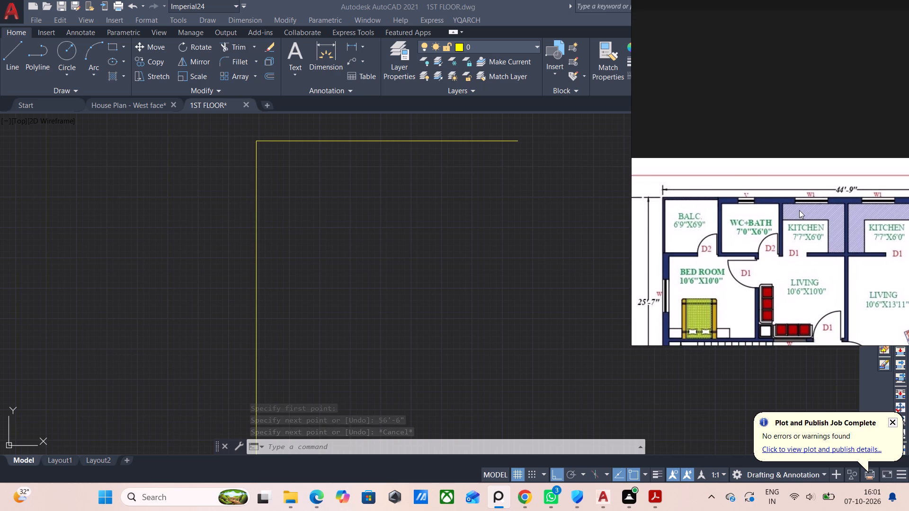
pyautogui.scroll(3, 724, 199)
pyautogui.scroll(-2, 767, 196)
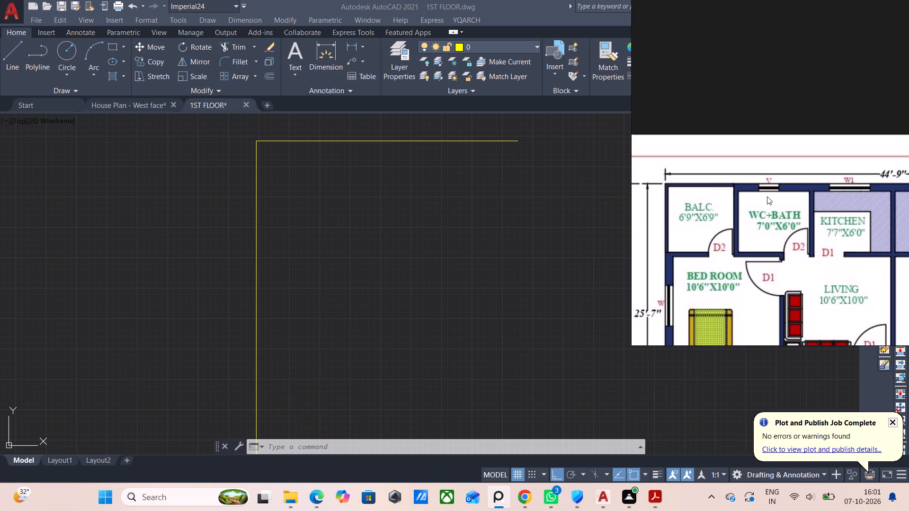
pyautogui.moveTo(742, 230); pyautogui.dragTo(756, 204, button='middle')
pyautogui.moveTo(728, 221); pyautogui.dragTo(689, 223, button='middle')
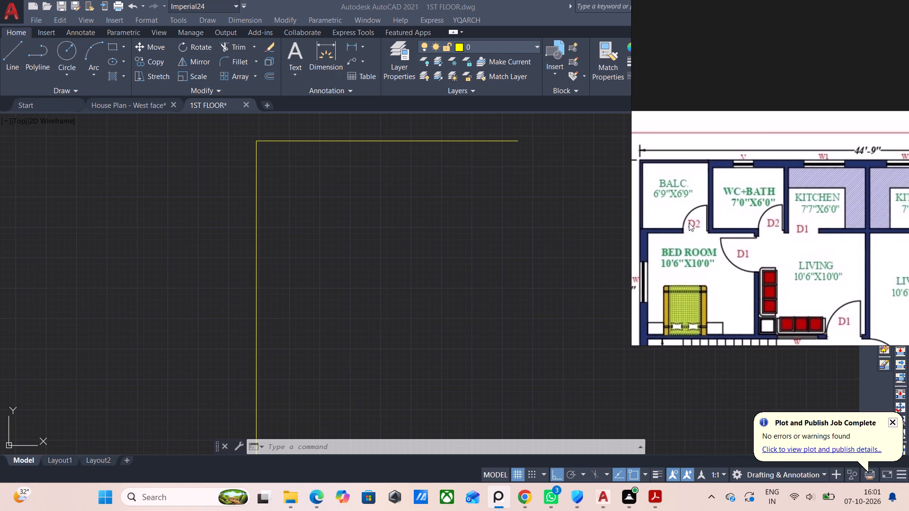
pyautogui.moveTo(689, 223); pyautogui.dragTo(702, 240, button='middle')
pyautogui.write('WW')
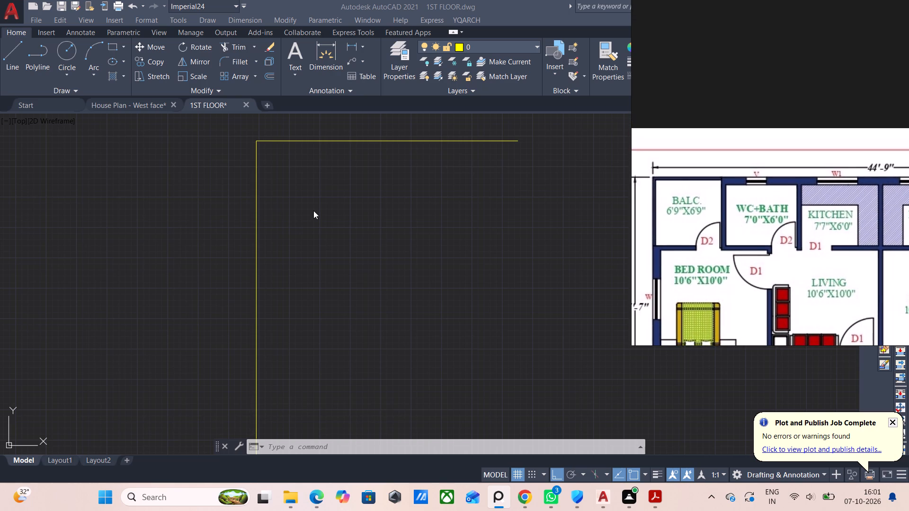
pyautogui.press('Escape')
# Add a new layer to the drawing, leaving its default name.
pyautogui.click(407, 51)
pyautogui.click(402, 51)
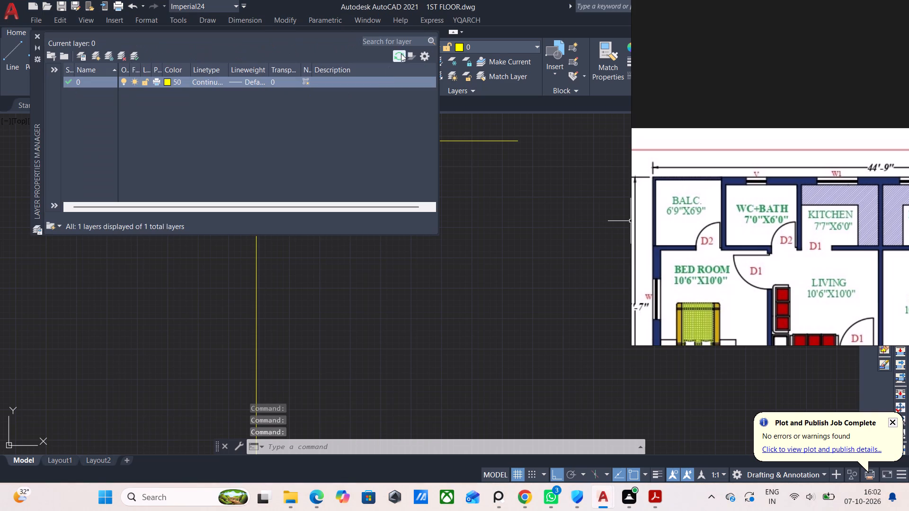
pyautogui.click(84, 84)
pyautogui.press('Return')
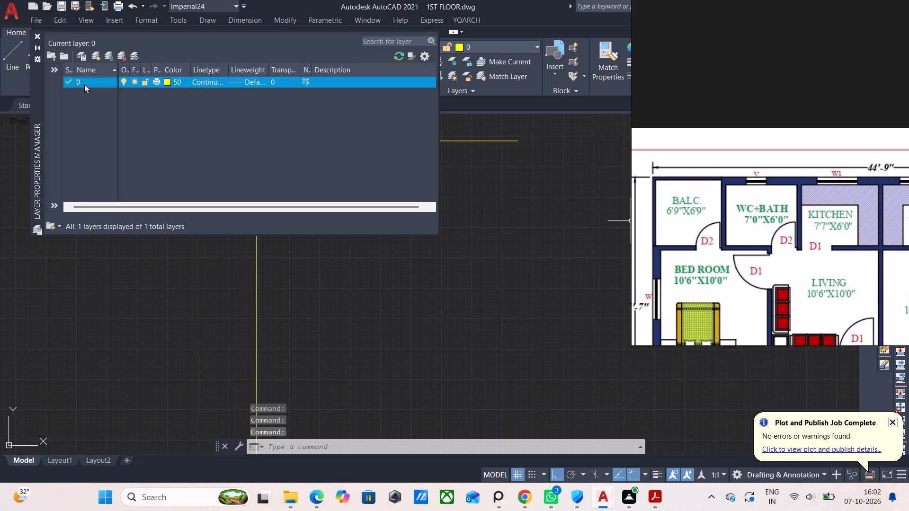
pyautogui.press('BackSpace')
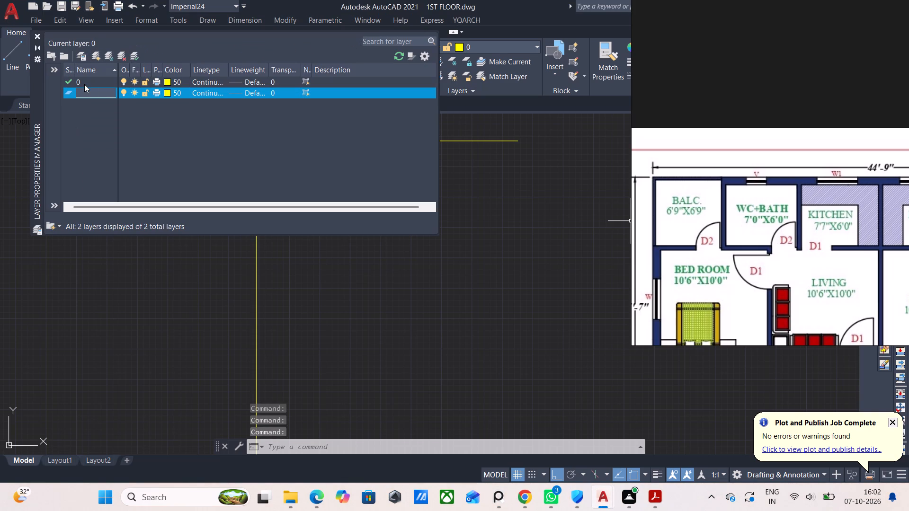
pyautogui.write('WA')
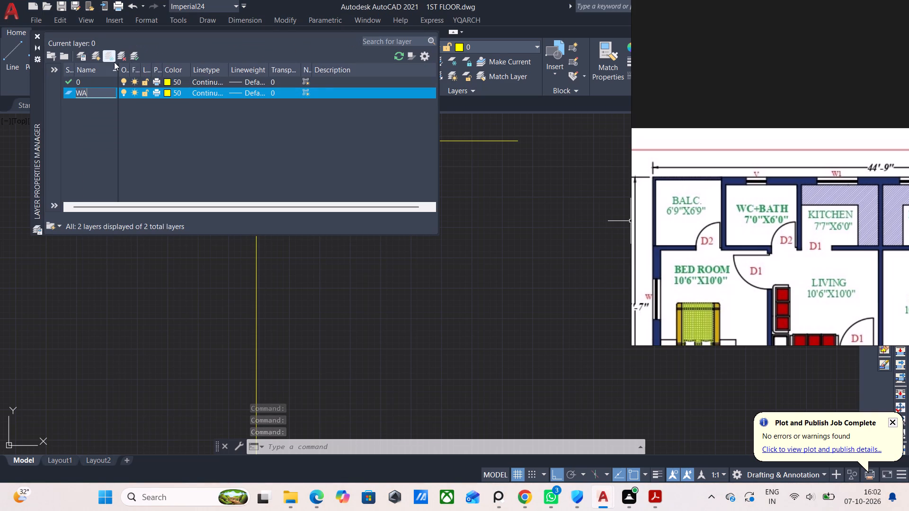
pyautogui.press('Escape')
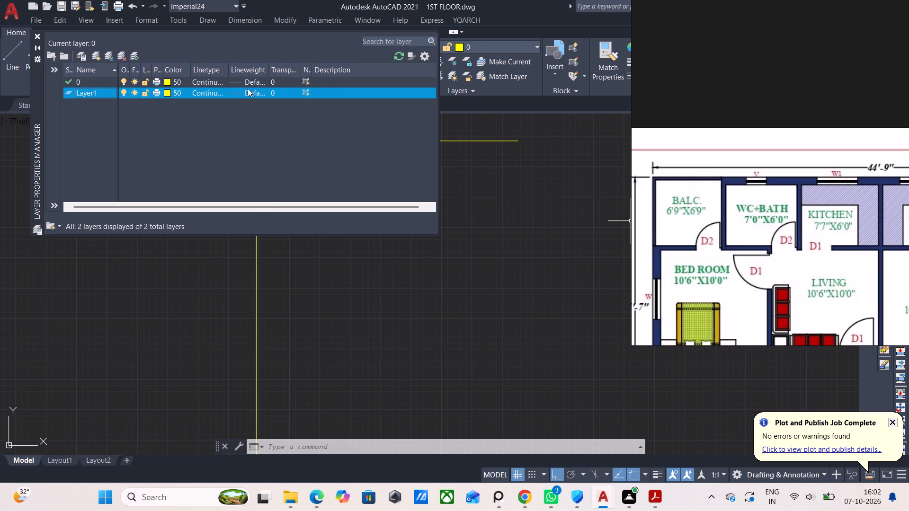
pyautogui.click(40, 34)
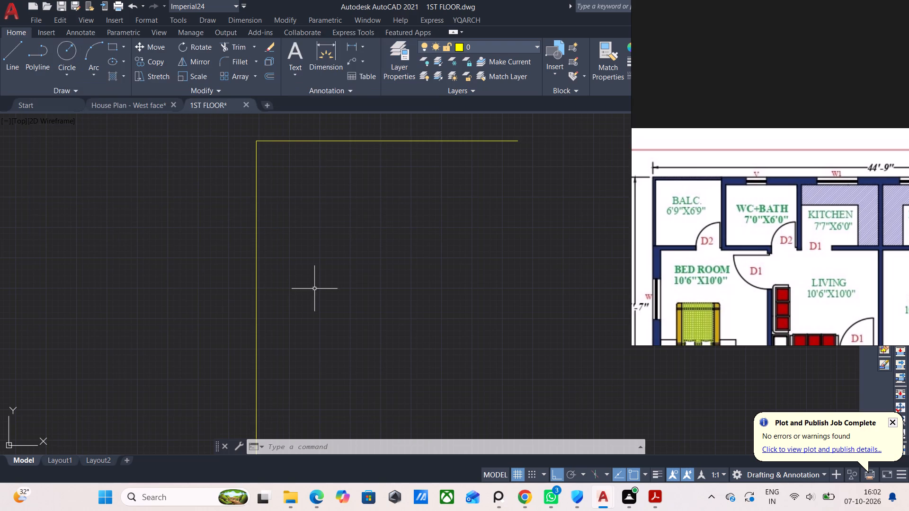
# Start the YQArch wall command and set the wall thickness to 5".
pyautogui.write('WW')
pyautogui.press('Return')
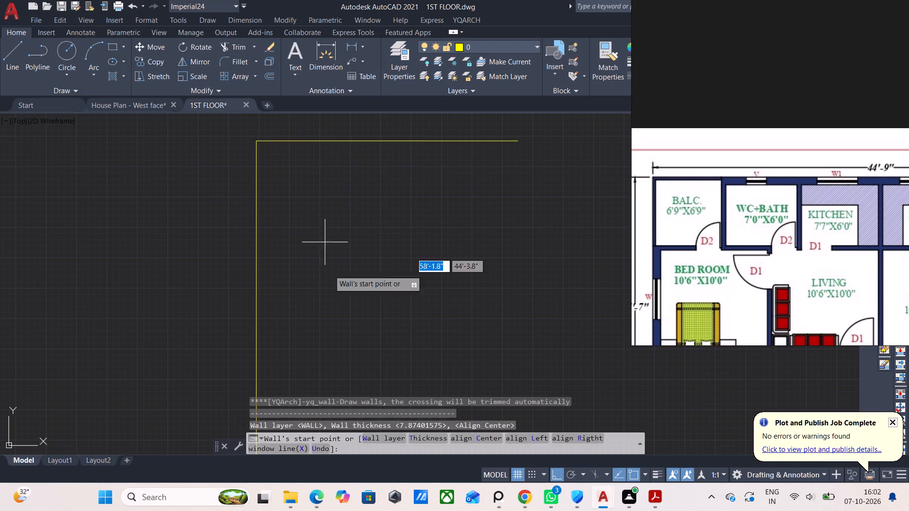
pyautogui.click(426, 437)
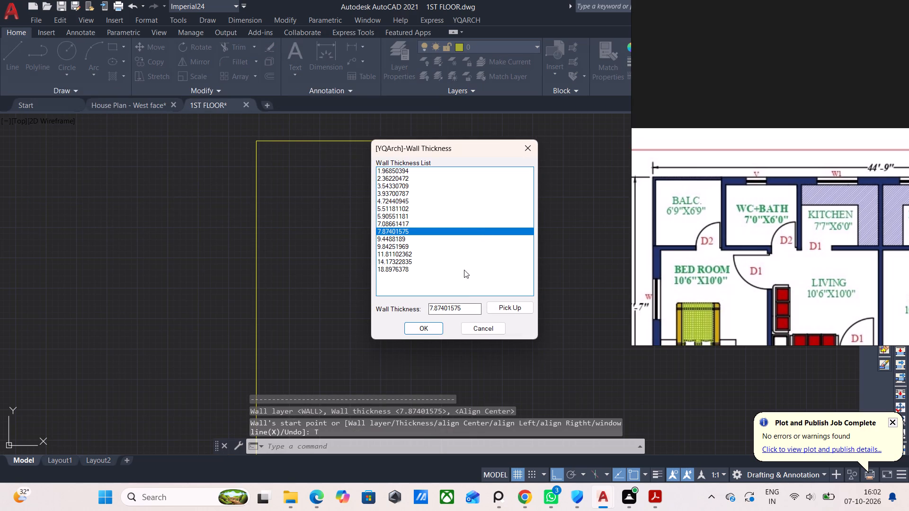
pyautogui.click(471, 306)
pyautogui.press('BackSpace')
pyautogui.press('BackSpace')
pyautogui.press('BackSpace')
pyautogui.press('BackSpace')
pyautogui.press('BackSpace')
pyautogui.press('BackSpace')
pyautogui.press('BackSpace')
pyautogui.press('BackSpace')
pyautogui.press('BackSpace')
pyautogui.press('BackSpace')
pyautogui.press('BackSpace')
pyautogui.press('BackSpace')
pyautogui.press('BackSpace')
pyautogui.press('BackSpace')
pyautogui.press('BackSpace')
pyautogui.press('BackSpace')
pyautogui.press('BackSpace')
pyautogui.press('BackSpace')
pyautogui.press('BackSpace')
pyautogui.press('BackSpace')
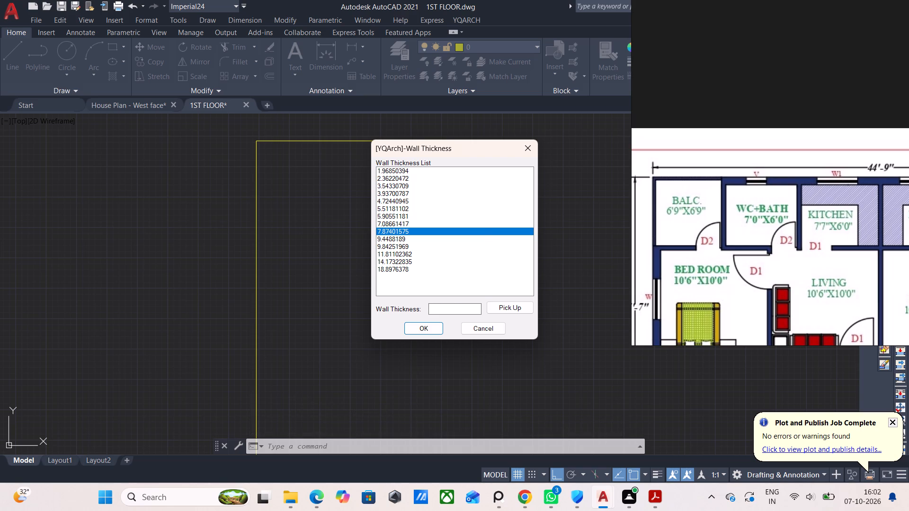
pyautogui.press('5')
pyautogui.hotkey('shift', '"')
pyautogui.press('Return')
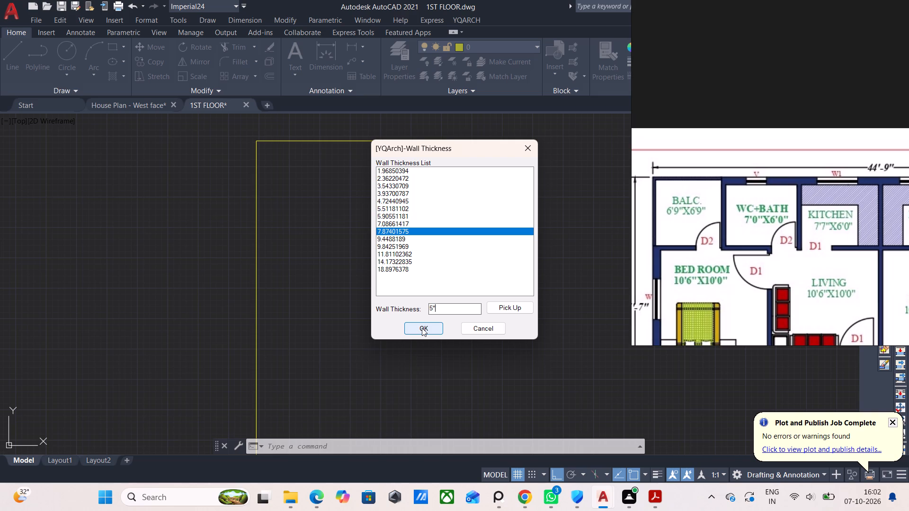
pyautogui.click(422, 328)
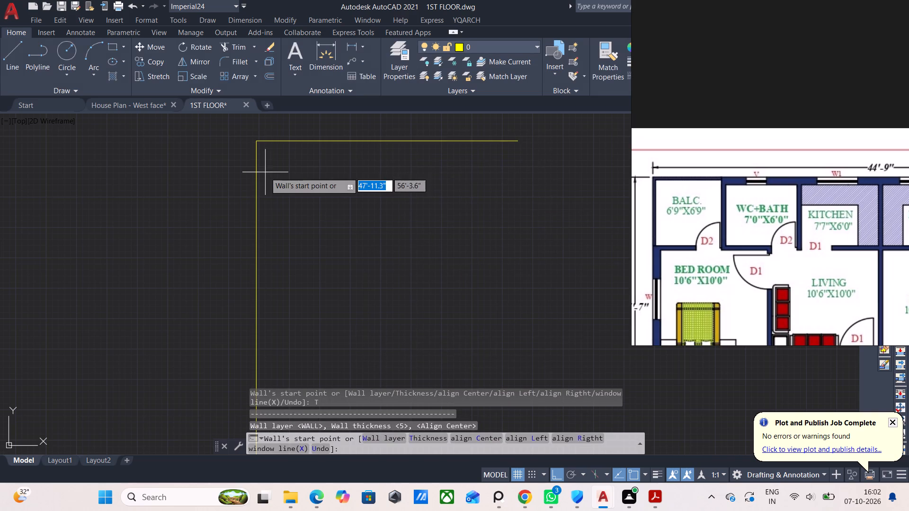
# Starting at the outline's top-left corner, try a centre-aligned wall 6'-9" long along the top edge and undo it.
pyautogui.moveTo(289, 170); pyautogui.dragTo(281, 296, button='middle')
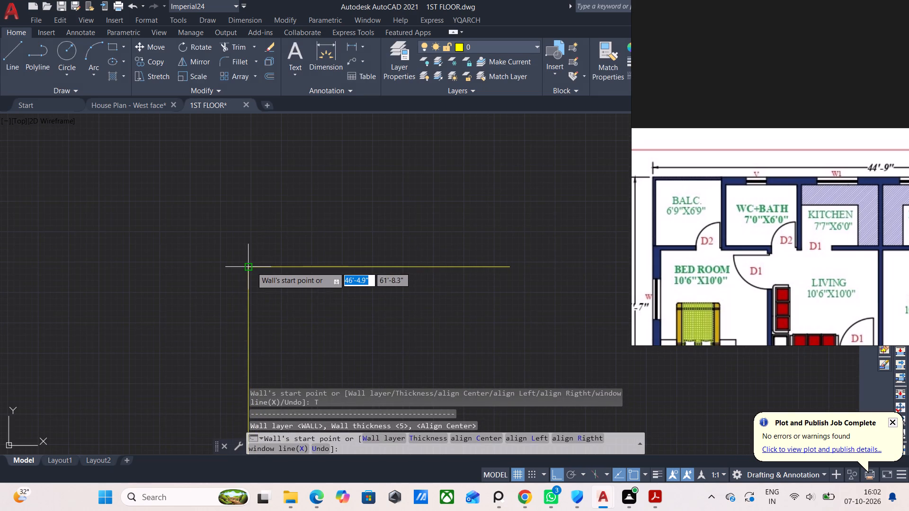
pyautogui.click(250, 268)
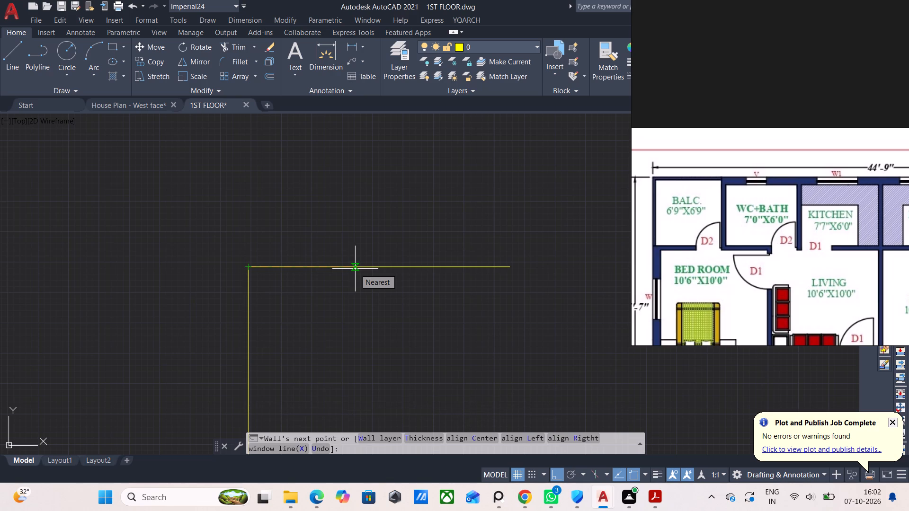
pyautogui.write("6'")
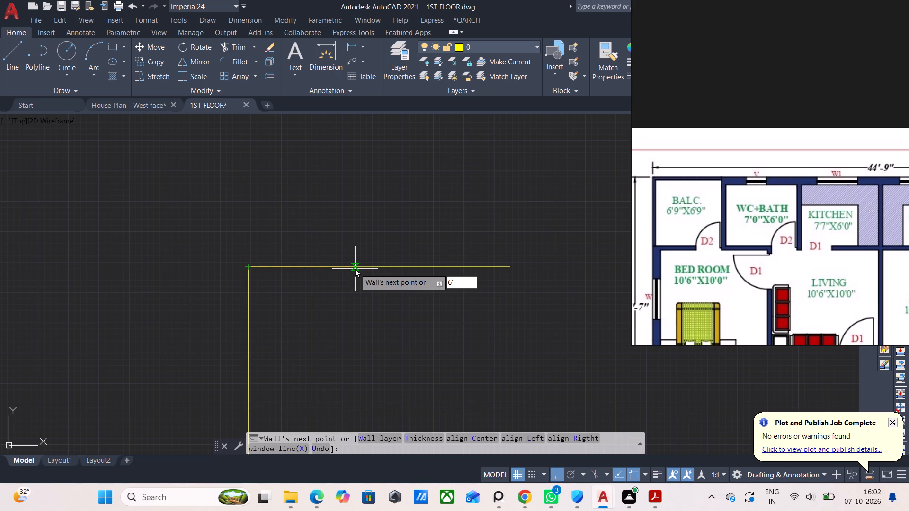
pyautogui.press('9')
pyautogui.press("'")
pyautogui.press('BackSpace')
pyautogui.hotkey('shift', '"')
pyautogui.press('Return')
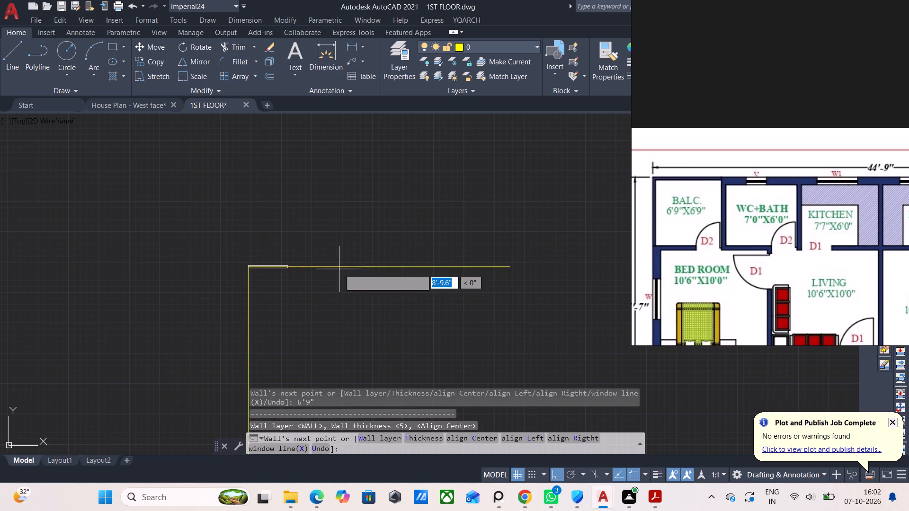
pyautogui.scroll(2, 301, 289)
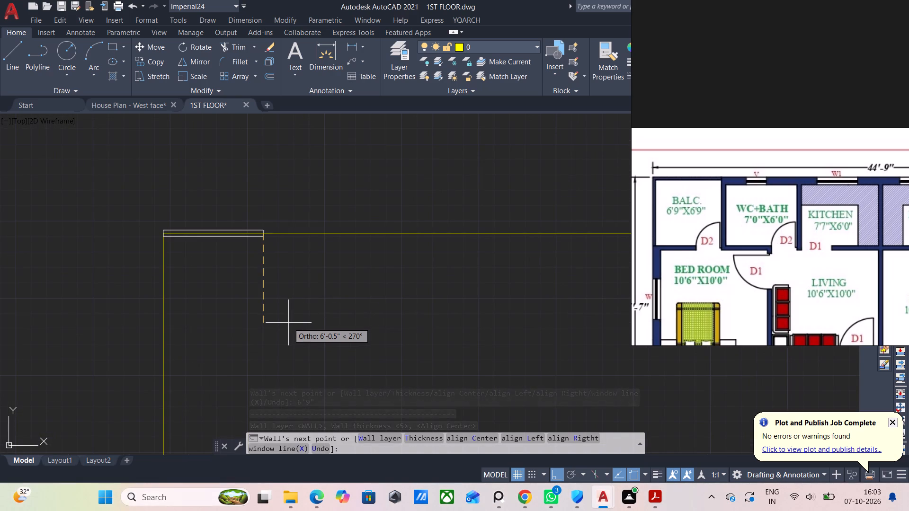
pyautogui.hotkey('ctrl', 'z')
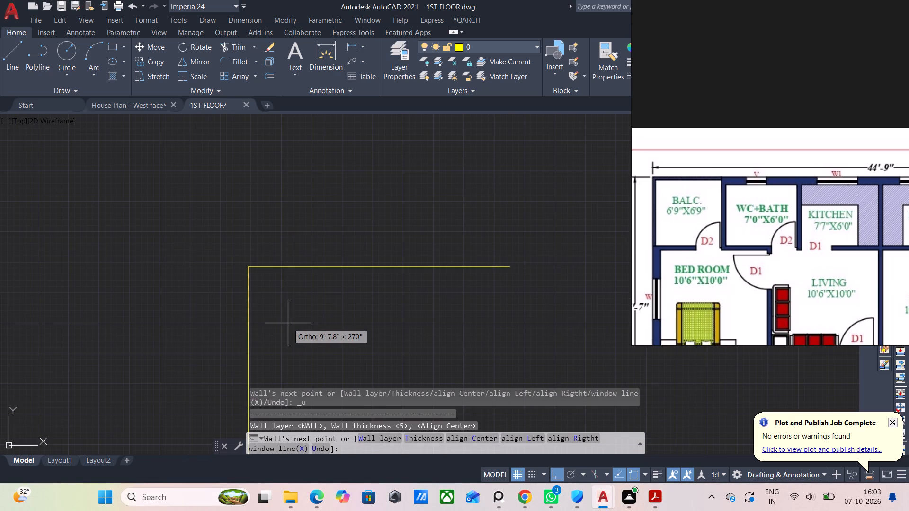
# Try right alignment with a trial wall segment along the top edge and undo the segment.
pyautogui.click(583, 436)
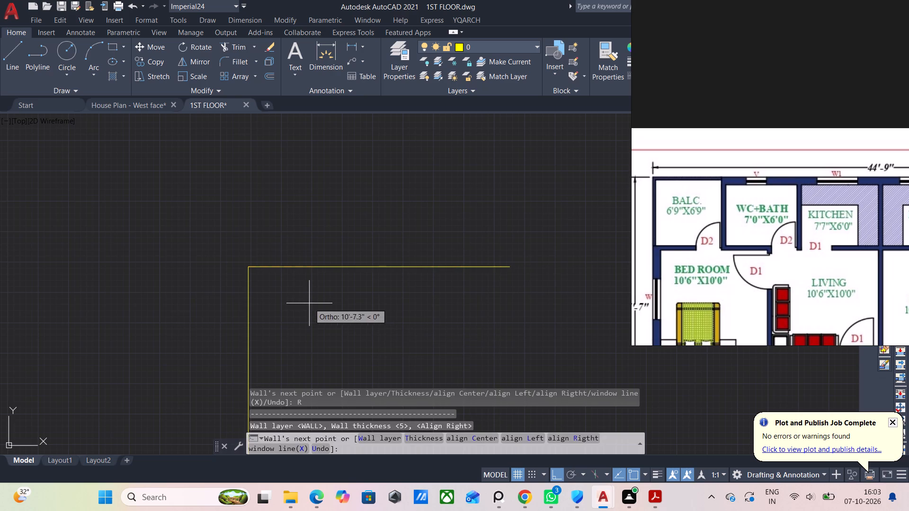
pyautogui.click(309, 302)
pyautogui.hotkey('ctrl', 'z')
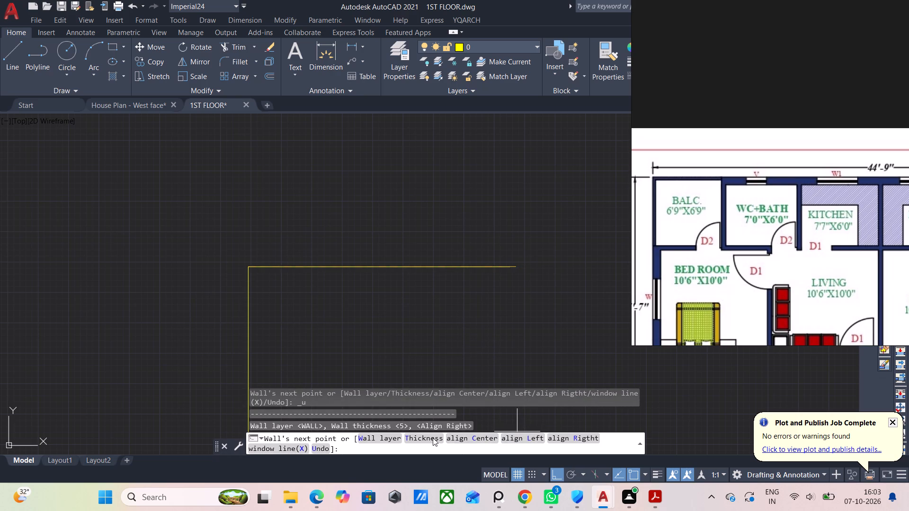
# Switch to left alignment and draw the wall from the top-left corner along the top edge, 6'-9" plus a further 5".
pyautogui.click(534, 436)
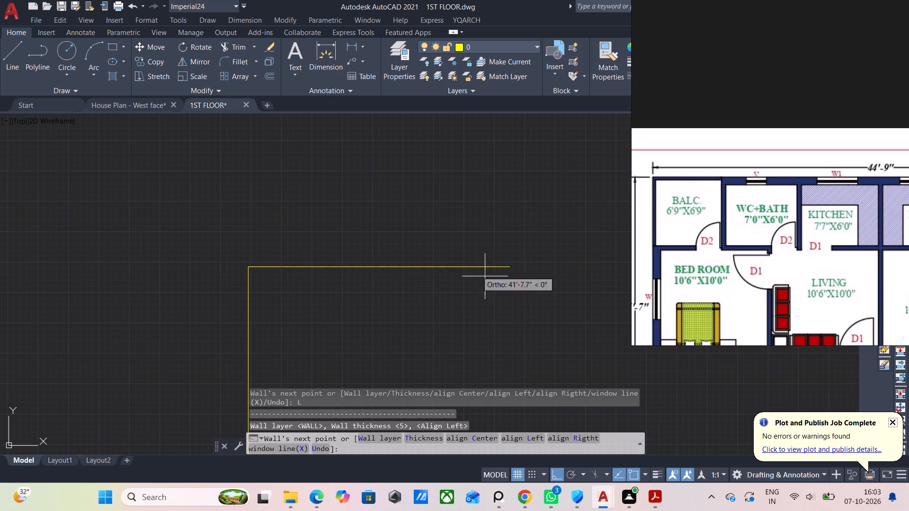
pyautogui.click(312, 292)
pyautogui.hotkey('ctrl', 'z')
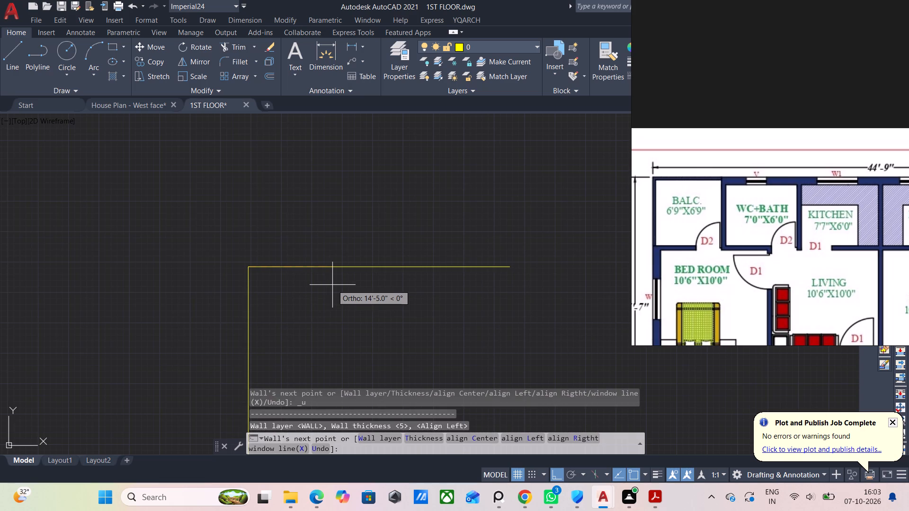
pyautogui.press('6')
pyautogui.write('\'9"')
pyautogui.press('Return')
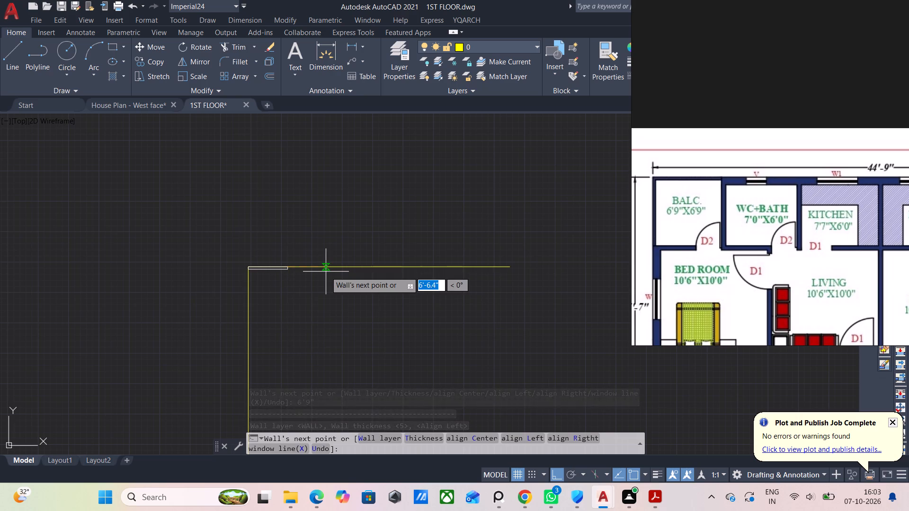
pyautogui.write('5"')
pyautogui.press('Return')
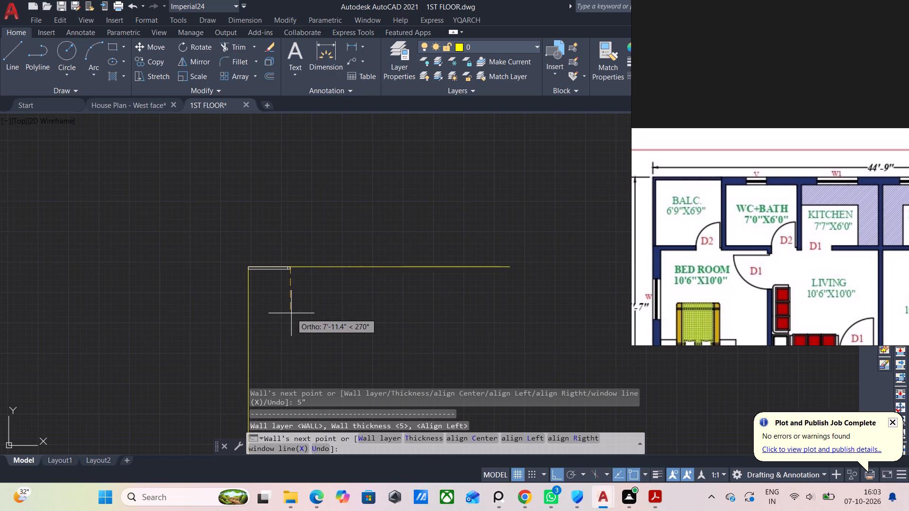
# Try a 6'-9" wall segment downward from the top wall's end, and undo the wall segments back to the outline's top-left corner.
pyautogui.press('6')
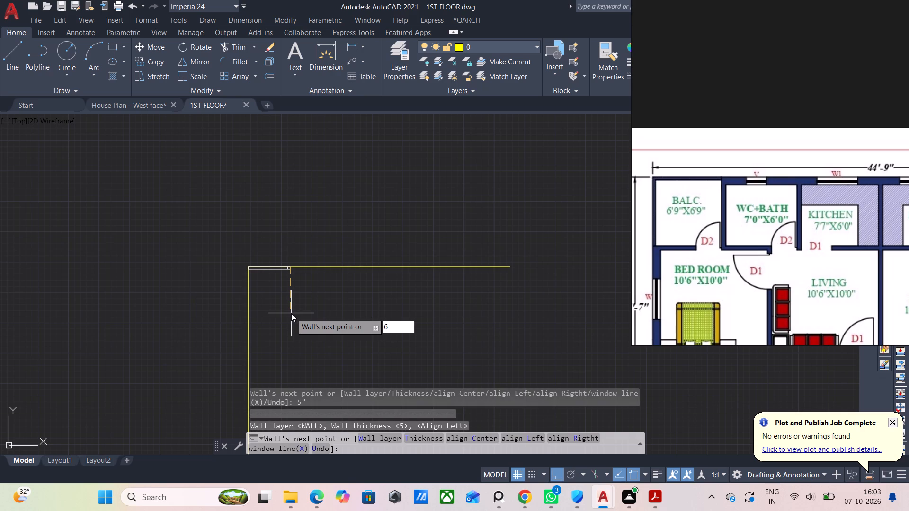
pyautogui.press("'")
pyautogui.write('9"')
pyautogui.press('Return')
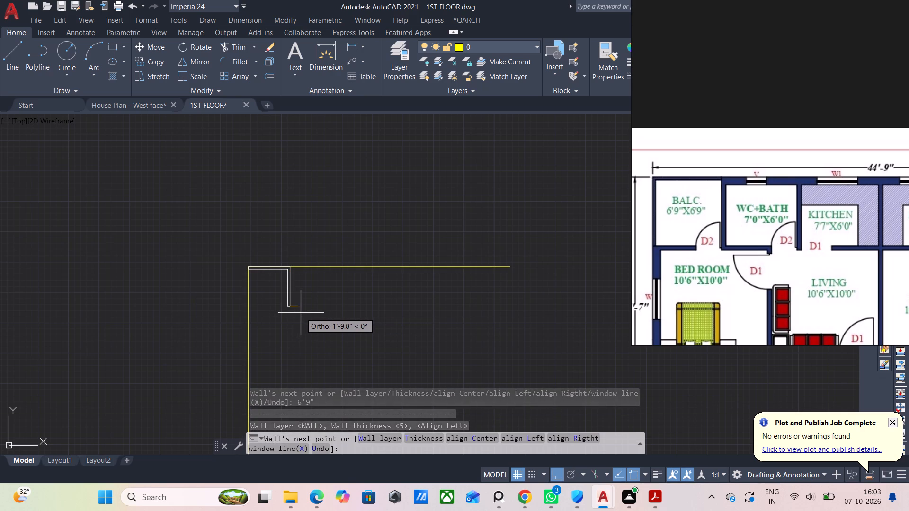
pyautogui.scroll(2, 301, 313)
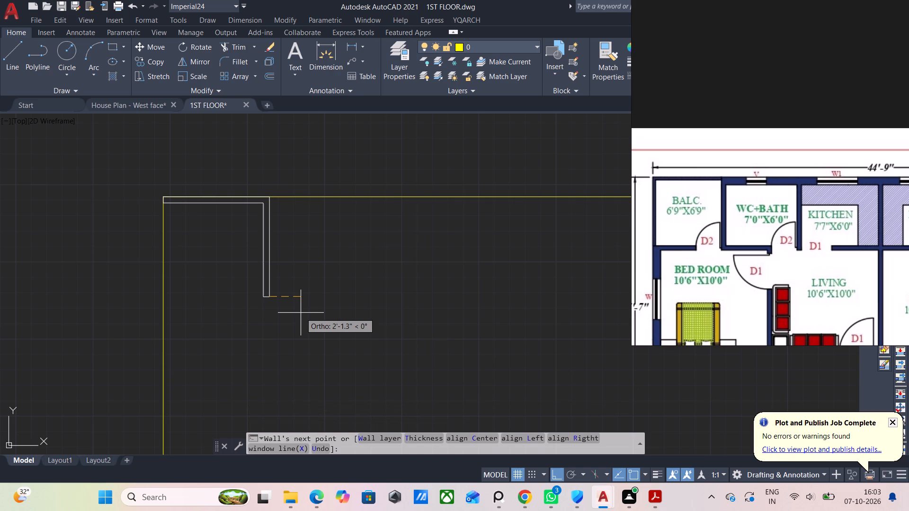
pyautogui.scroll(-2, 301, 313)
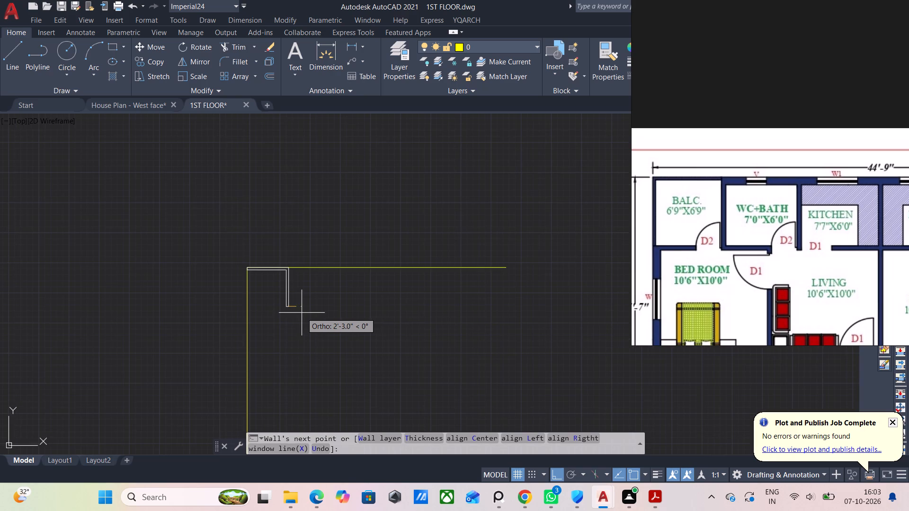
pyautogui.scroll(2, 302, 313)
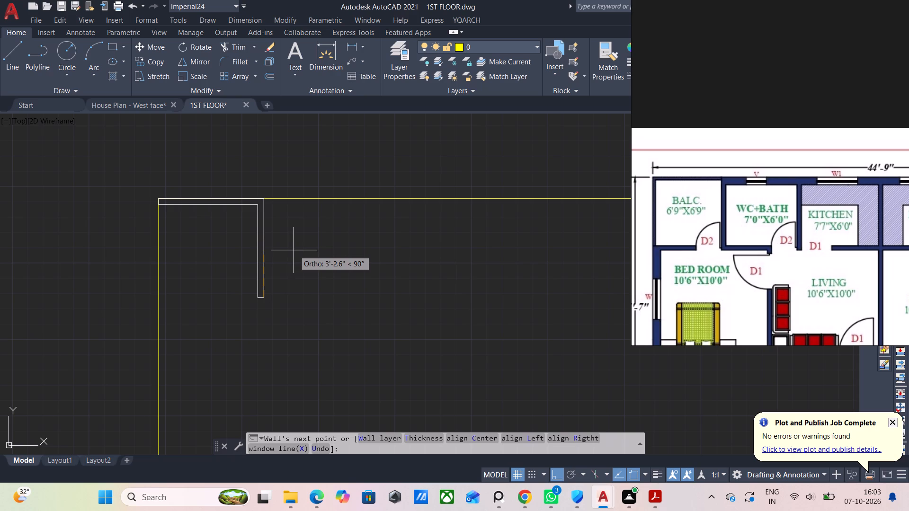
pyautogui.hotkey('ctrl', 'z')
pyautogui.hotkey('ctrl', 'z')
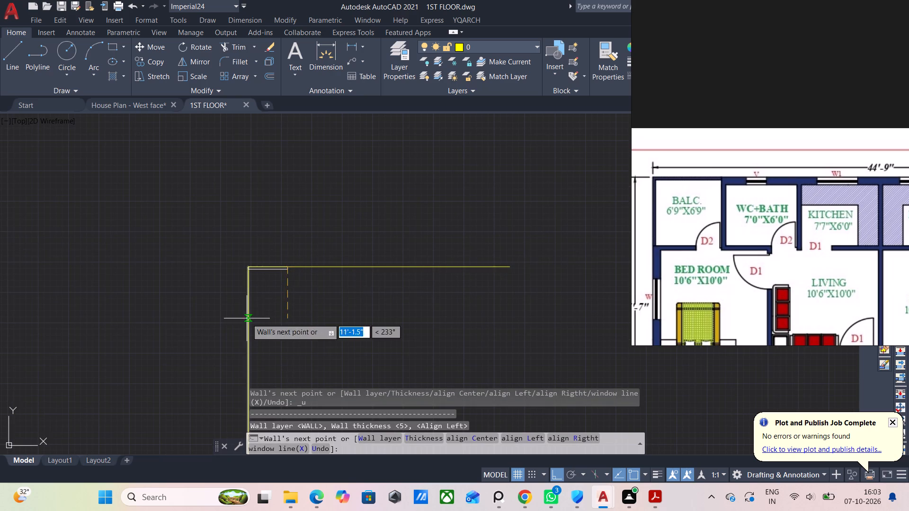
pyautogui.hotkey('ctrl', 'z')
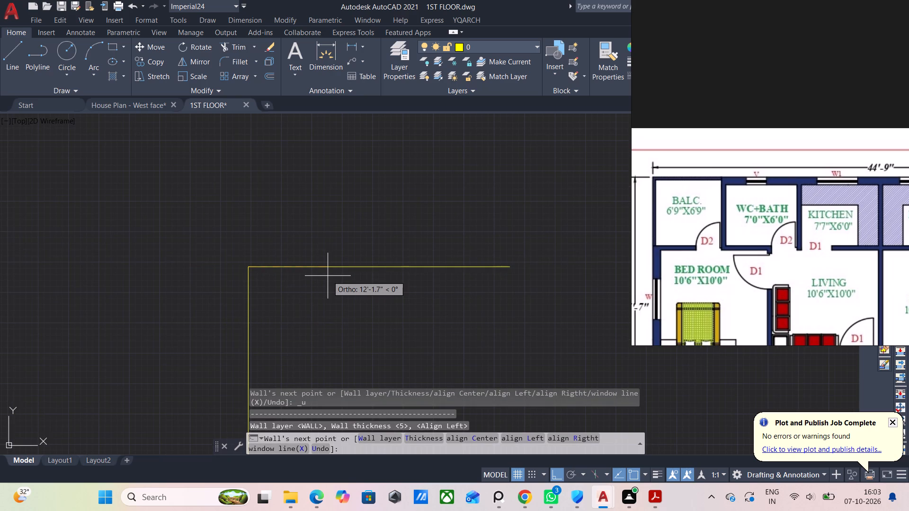
# Draw the left-aligned wall from the top-left corner along the top edge as a 5" segment plus a 6'-9" segment, ending the run there.
pyautogui.press('5')
pyautogui.hotkey('shift', '"')
pyautogui.press('Return')
pyautogui.write("6'9")
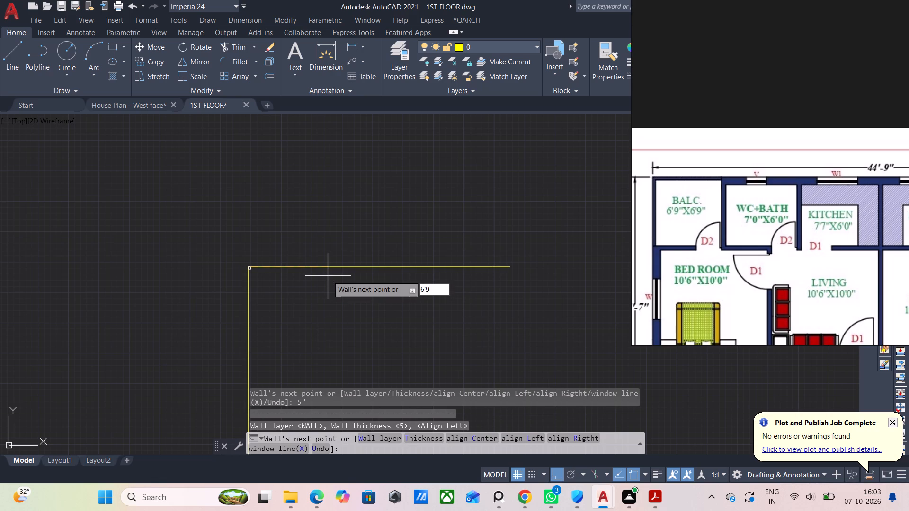
pyautogui.hotkey('shift', '"')
pyautogui.press('Return')
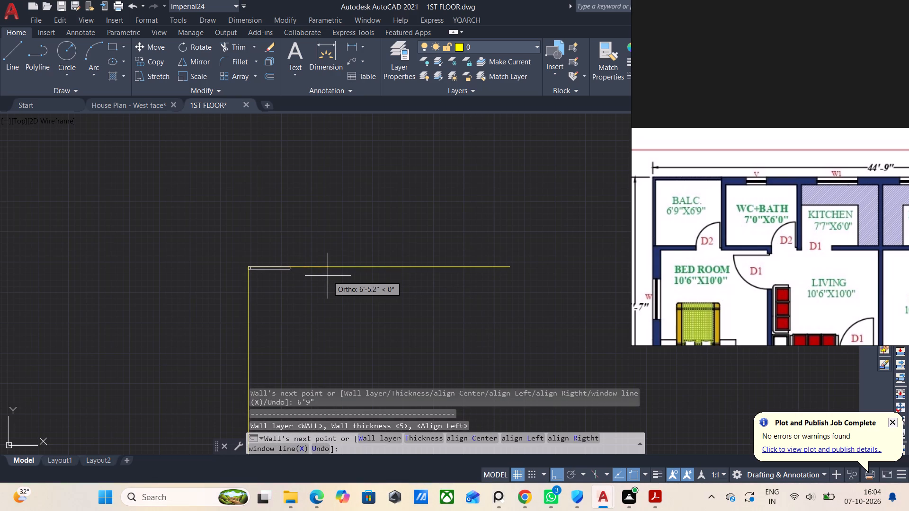
pyautogui.write("6'")
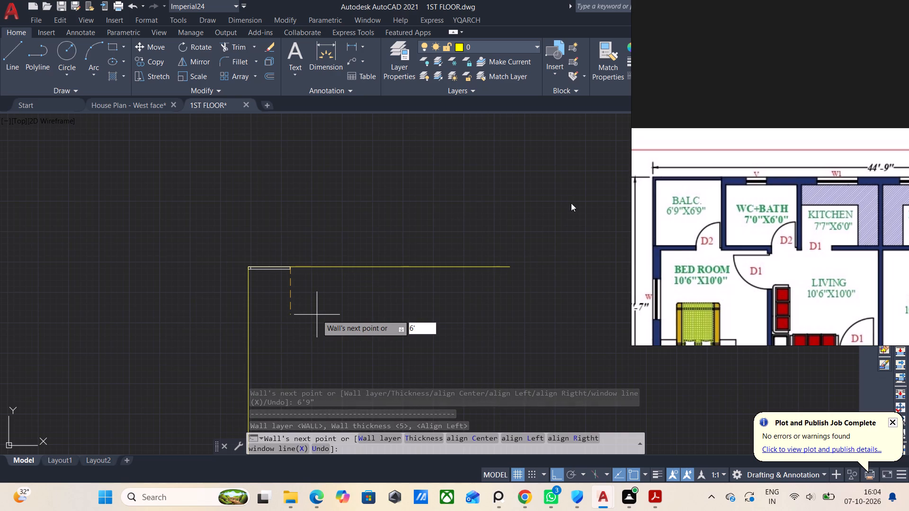
pyautogui.press('Escape')
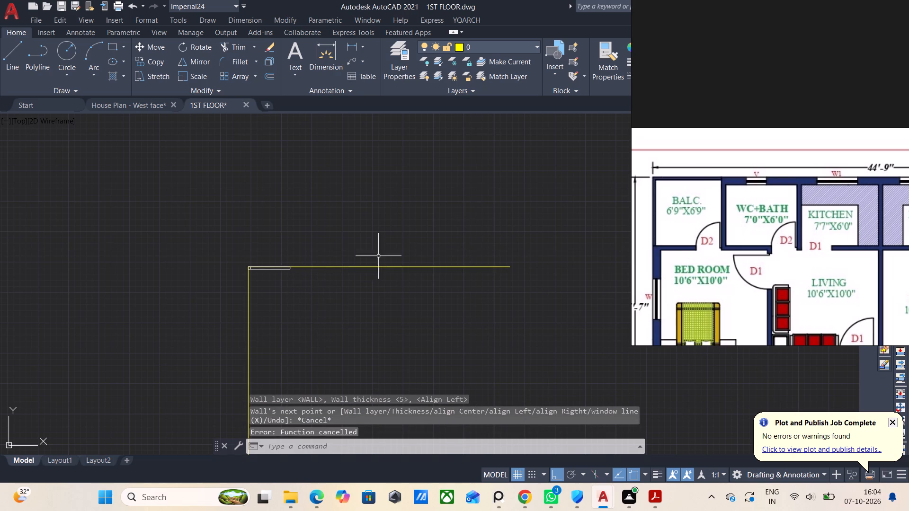
# Restart the wall at the free end of the top wall and extend it 5" along the top edge.
pyautogui.press('space')
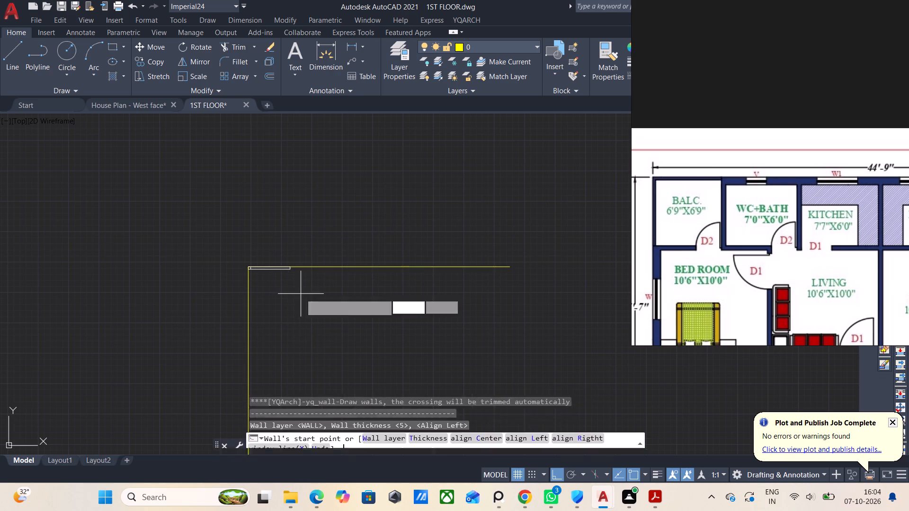
pyautogui.click(289, 264)
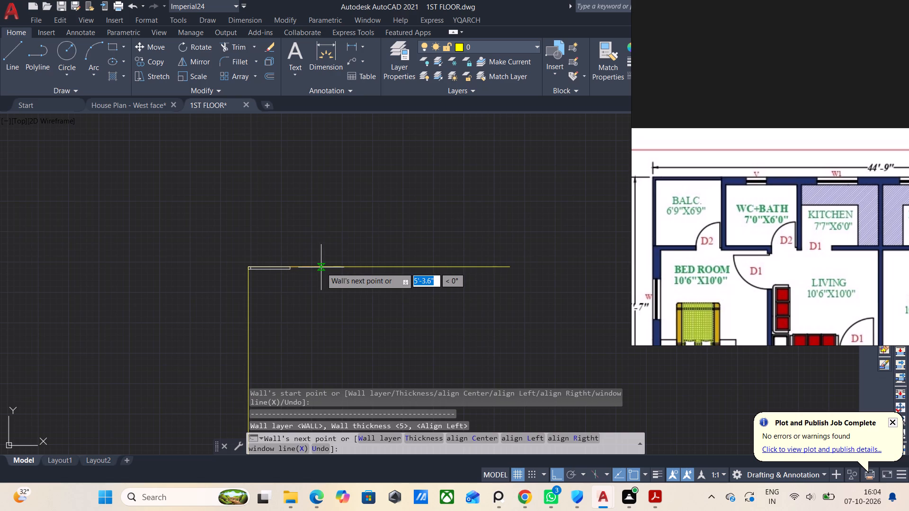
pyautogui.press('5')
pyautogui.hotkey('shift', '"')
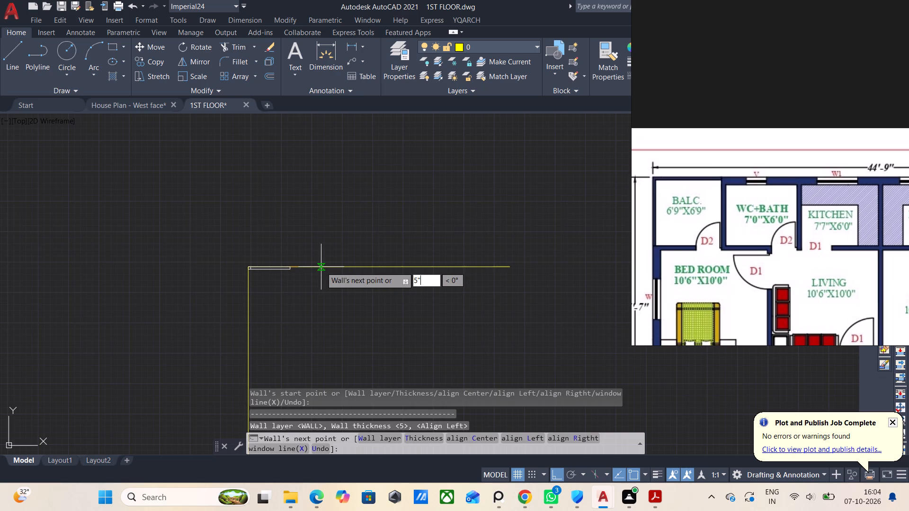
pyautogui.press('Return')
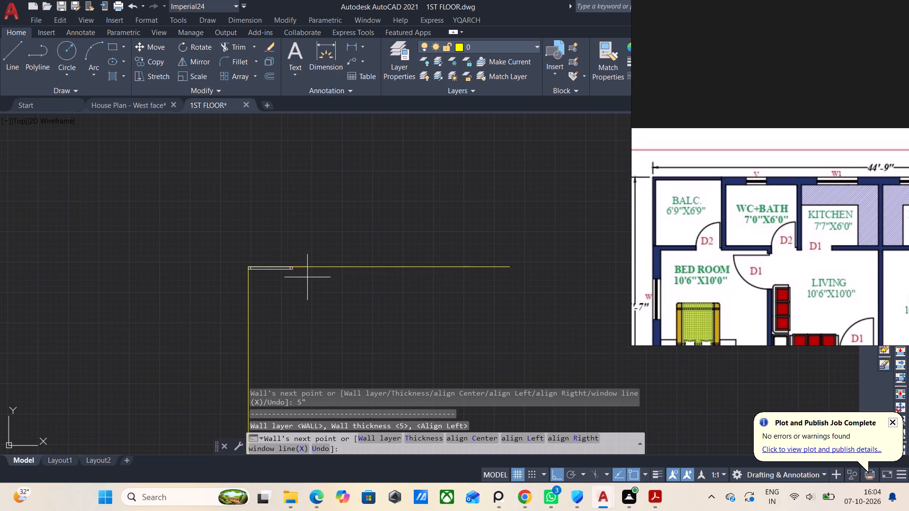
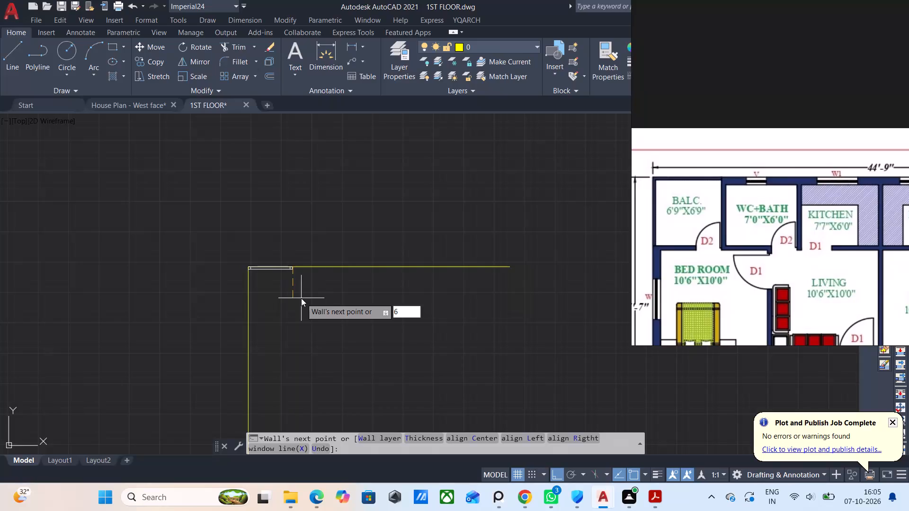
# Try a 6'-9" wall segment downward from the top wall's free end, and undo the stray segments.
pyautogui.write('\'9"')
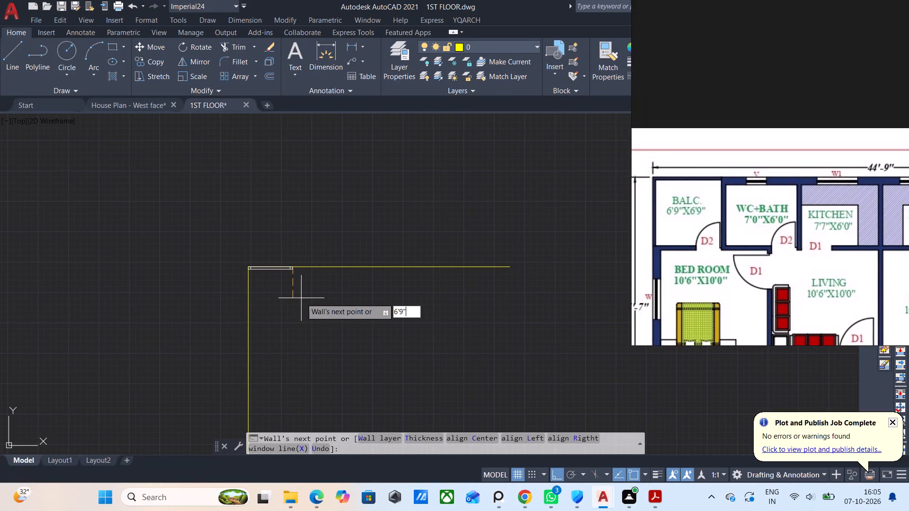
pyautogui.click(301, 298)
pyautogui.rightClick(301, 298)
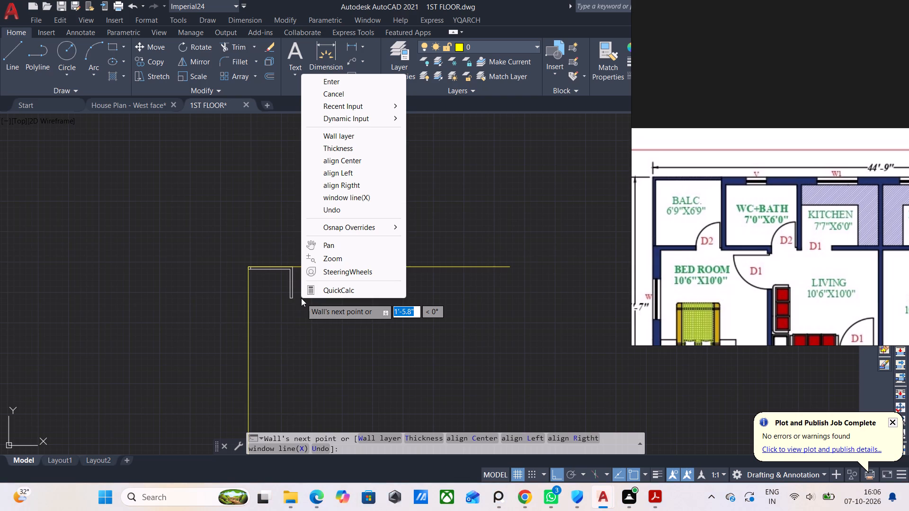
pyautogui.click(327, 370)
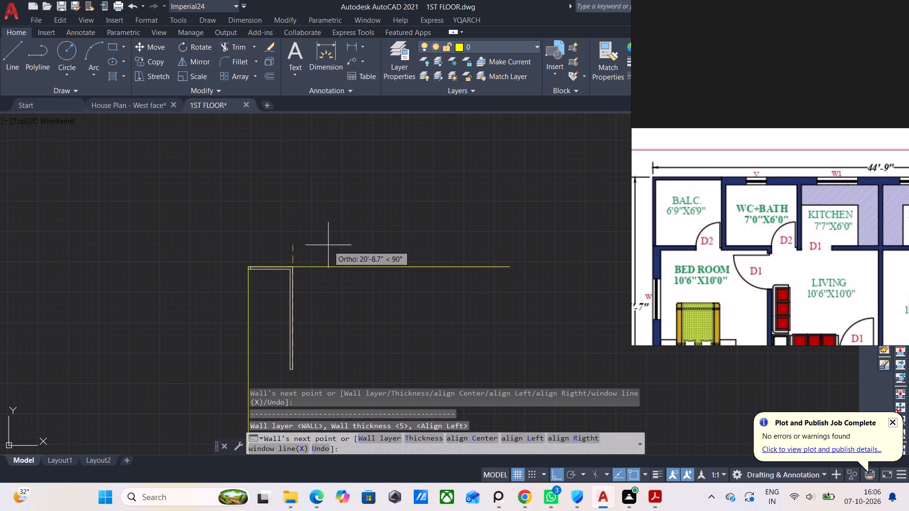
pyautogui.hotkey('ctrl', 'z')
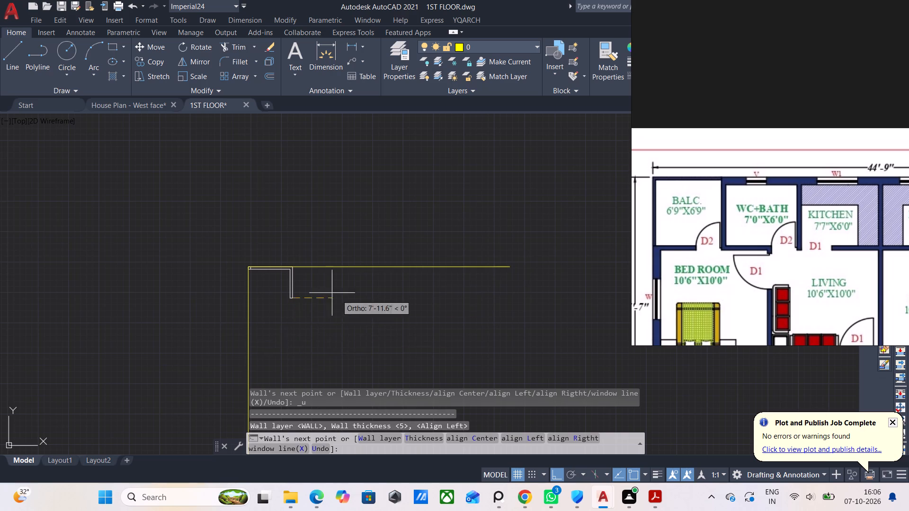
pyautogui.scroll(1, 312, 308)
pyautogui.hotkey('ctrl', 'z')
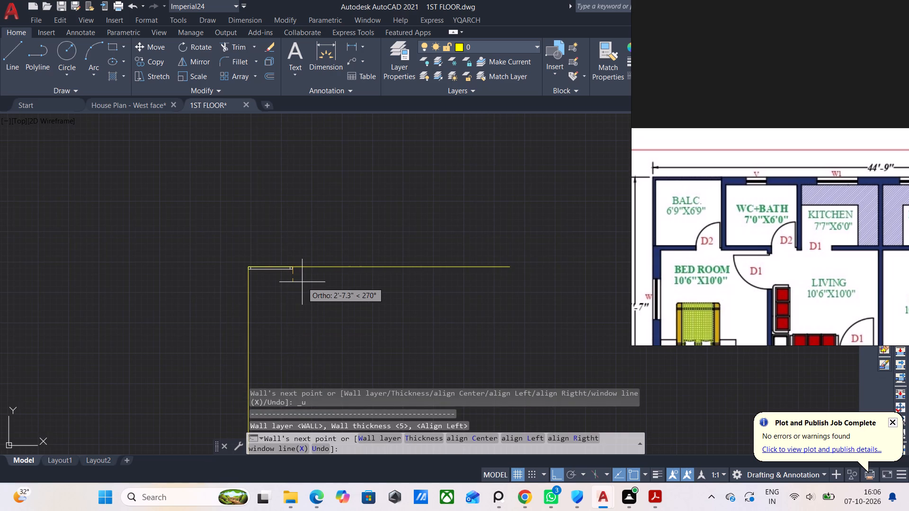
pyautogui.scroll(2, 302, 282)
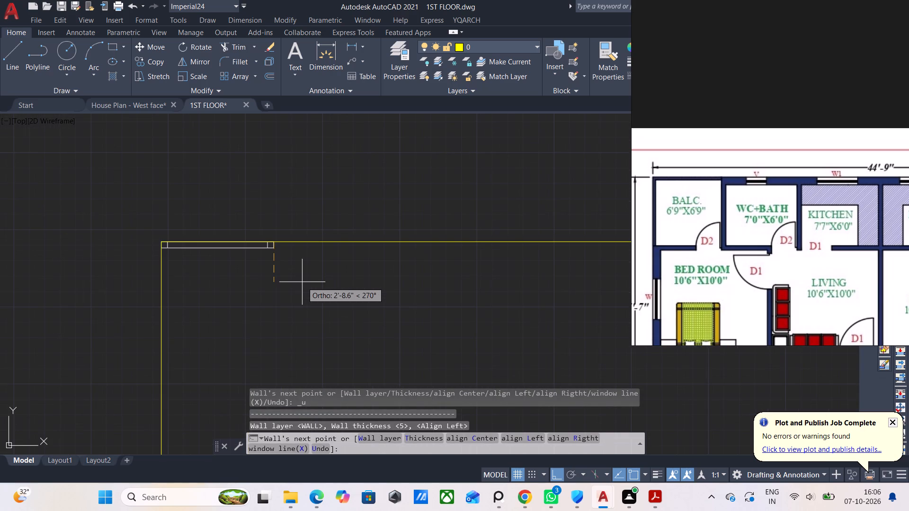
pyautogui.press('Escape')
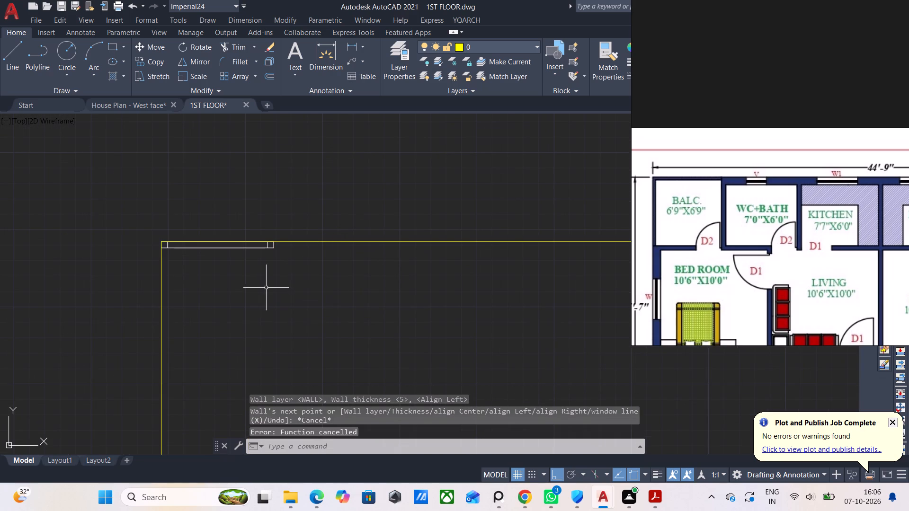
# Draw the balcony's remaining walls from the top wall's lower end corner: 6'-9" down, across to the outline's left edge, and up to the top-left corner.
pyautogui.write('WW')
pyautogui.press('Return')
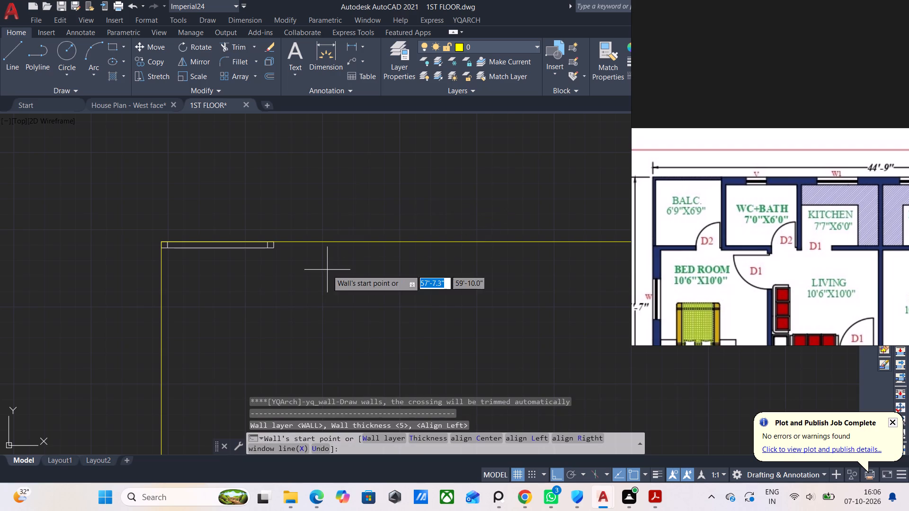
pyautogui.scroll(1, 327, 270)
pyautogui.click(240, 235)
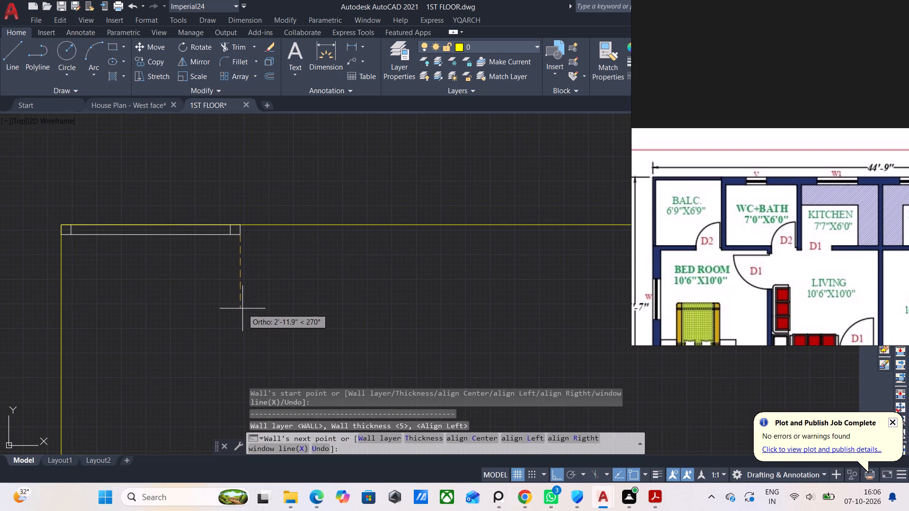
pyautogui.click(246, 325)
pyautogui.hotkey('ctrl', 'z')
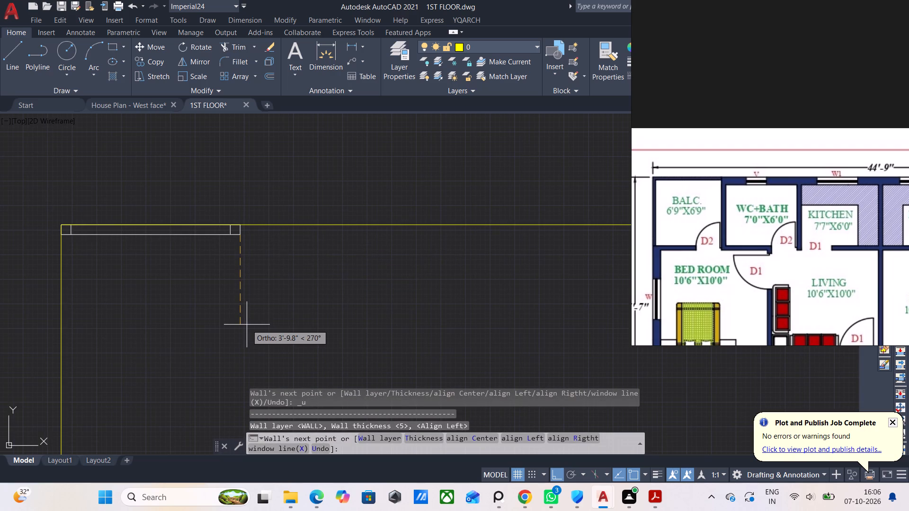
pyautogui.write('6\'9"')
pyautogui.press('Return')
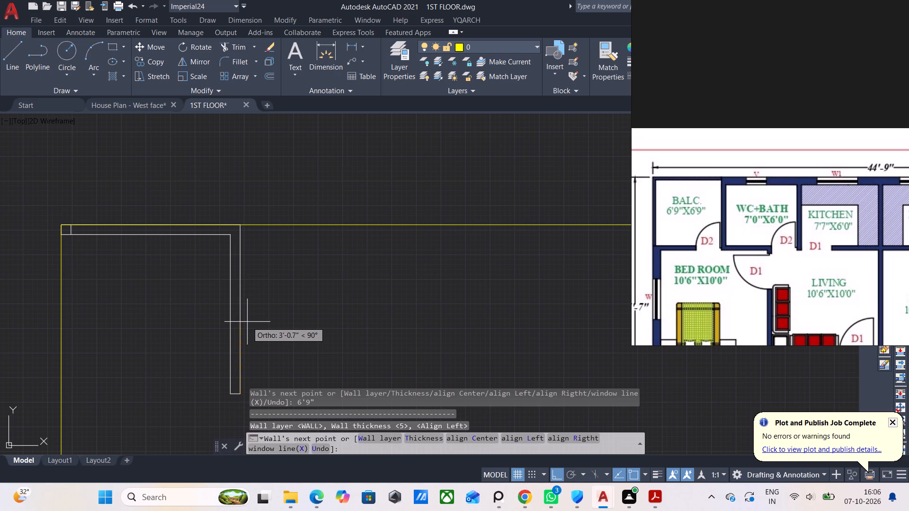
pyautogui.moveTo(247, 321); pyautogui.dragTo(303, 258, button='middle')
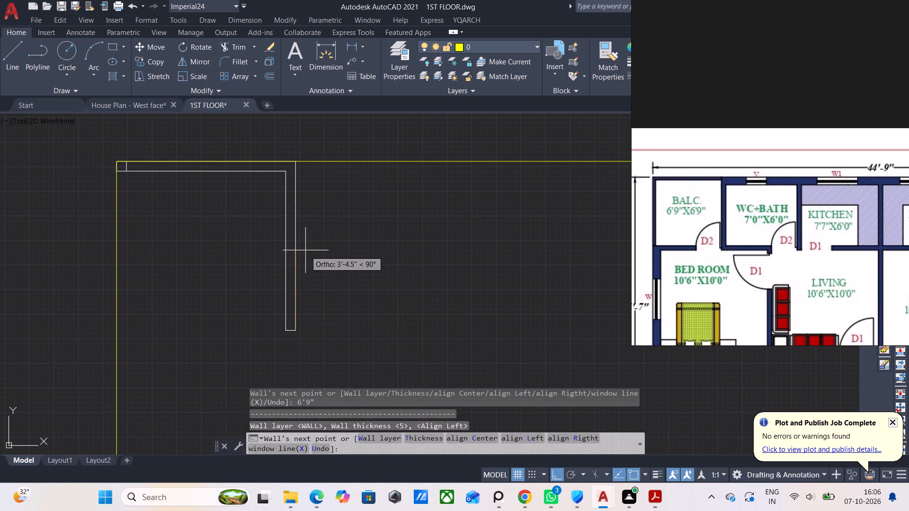
pyautogui.click(116, 331)
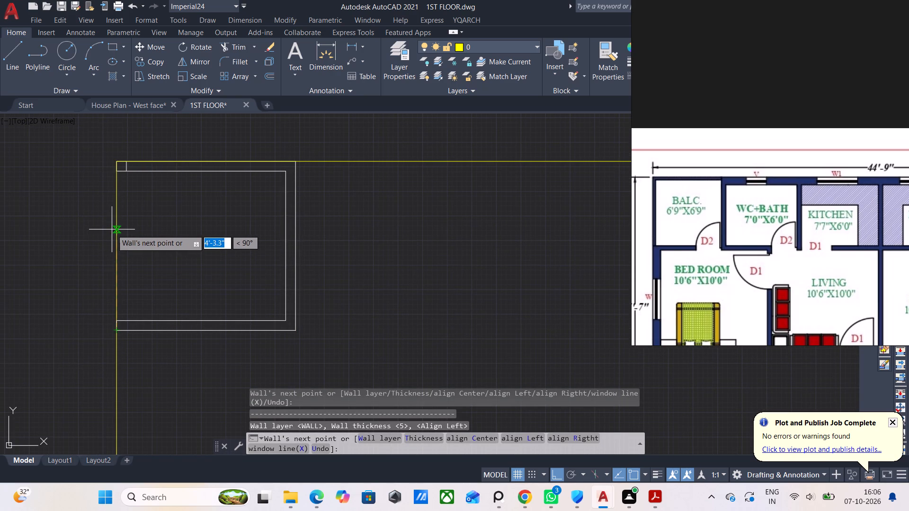
pyautogui.click(116, 163)
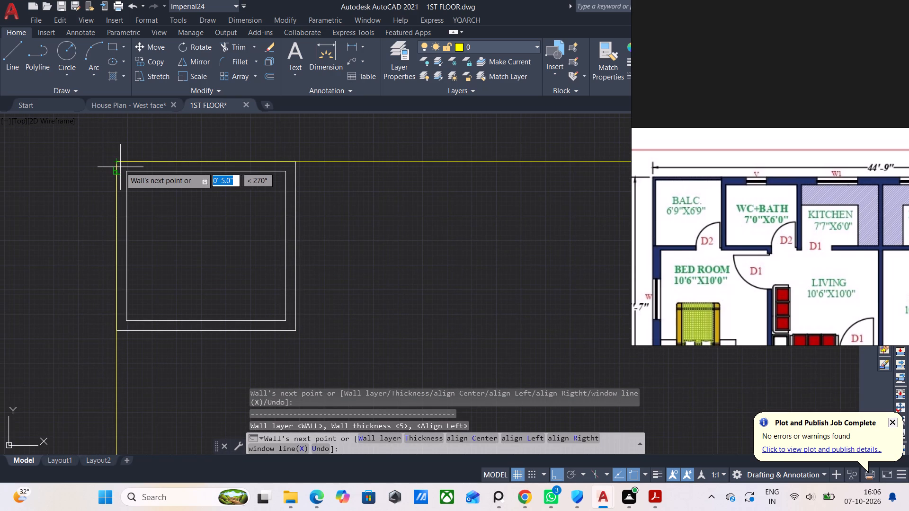
pyautogui.press('Escape')
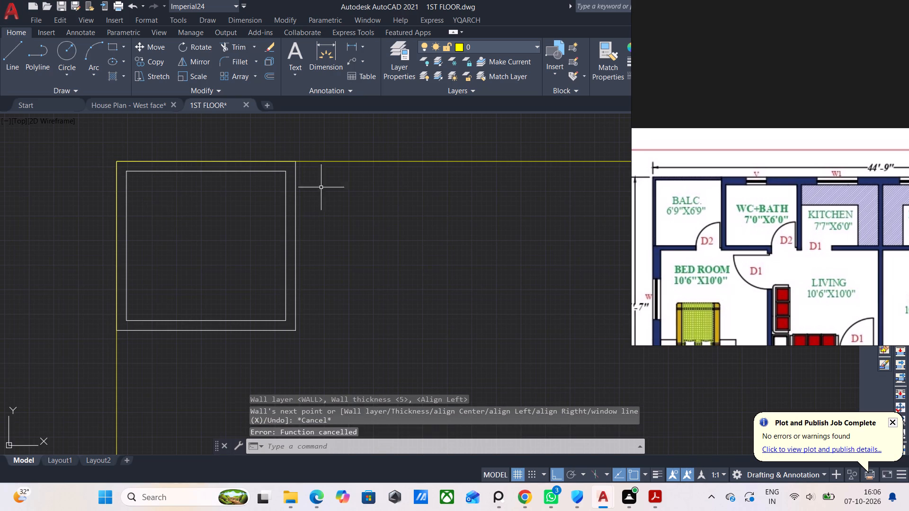
# Set the wall thickness to 9" and draw a 7'-0" wall along the top edge from the balcony's outer top-right corner.
pyautogui.moveTo(335, 244); pyautogui.dragTo(310, 295, button='middle')
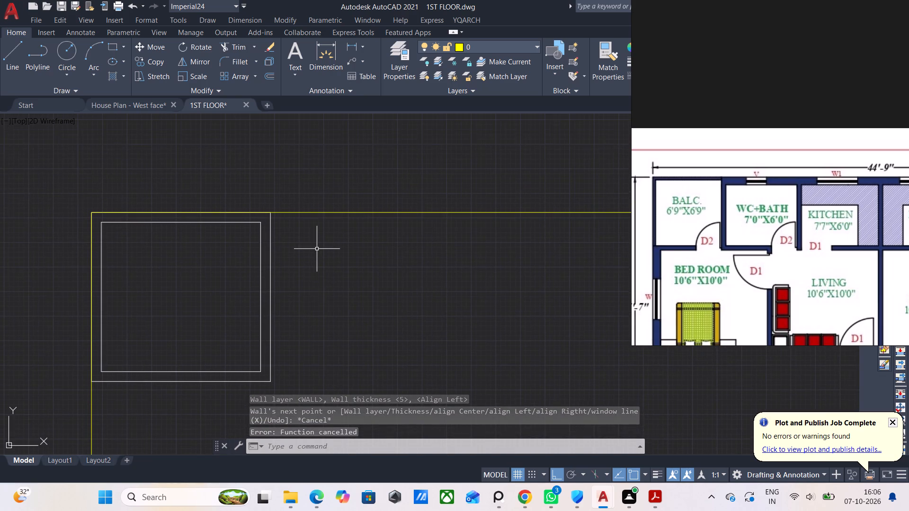
pyautogui.scroll(1, 317, 249)
pyautogui.write('WW')
pyautogui.press('Return')
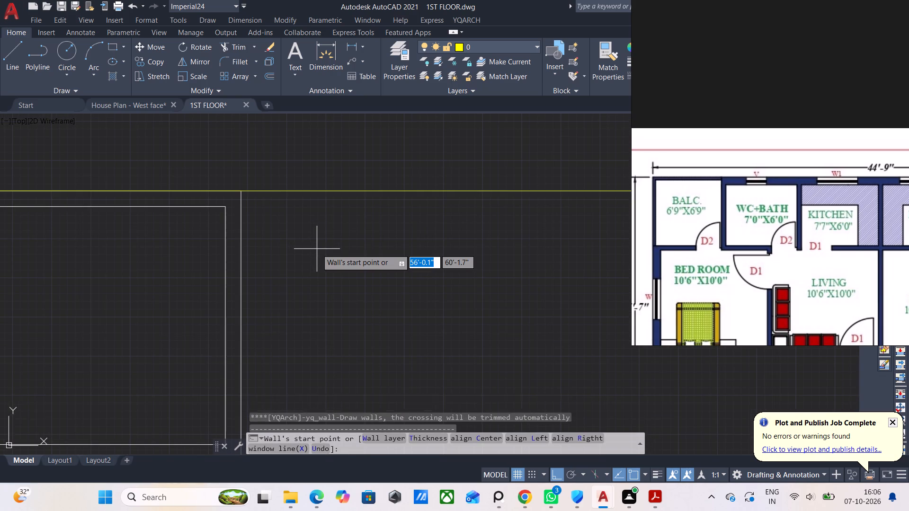
pyautogui.click(433, 436)
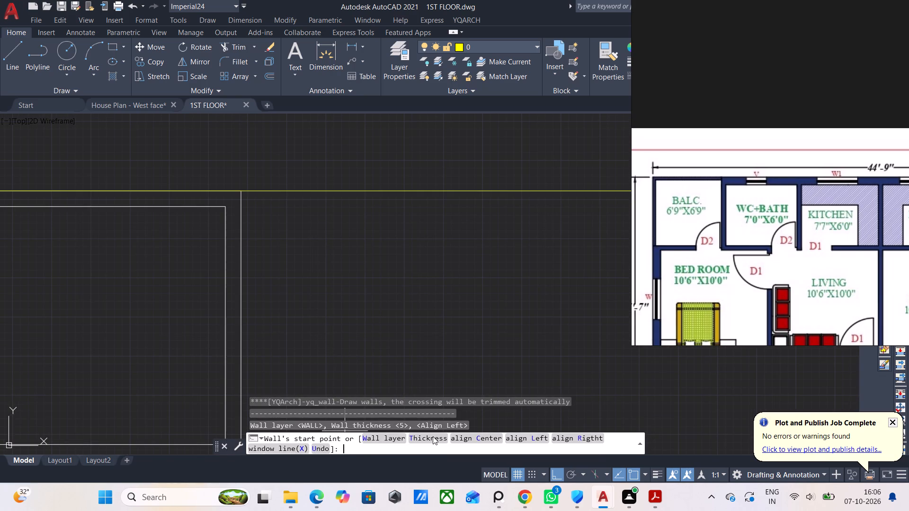
pyautogui.click(447, 311)
pyautogui.press('BackSpace')
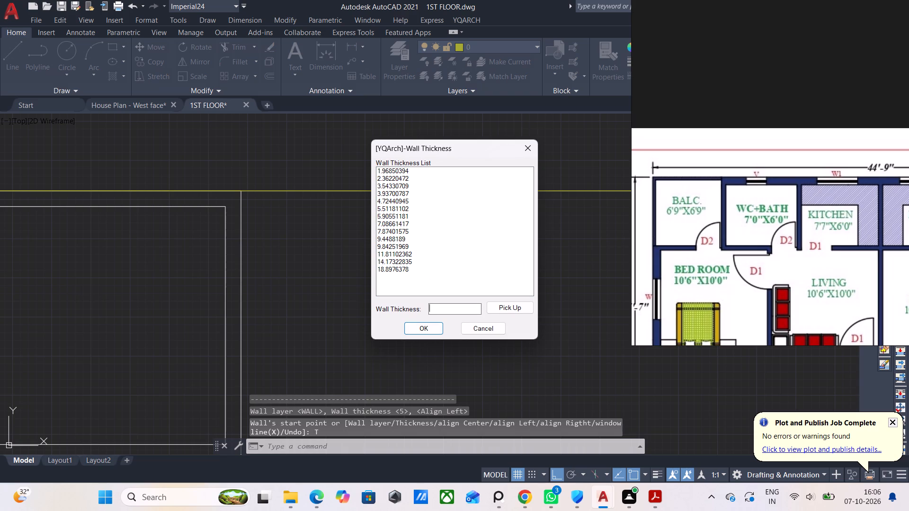
pyautogui.write('9"')
pyautogui.press('Return')
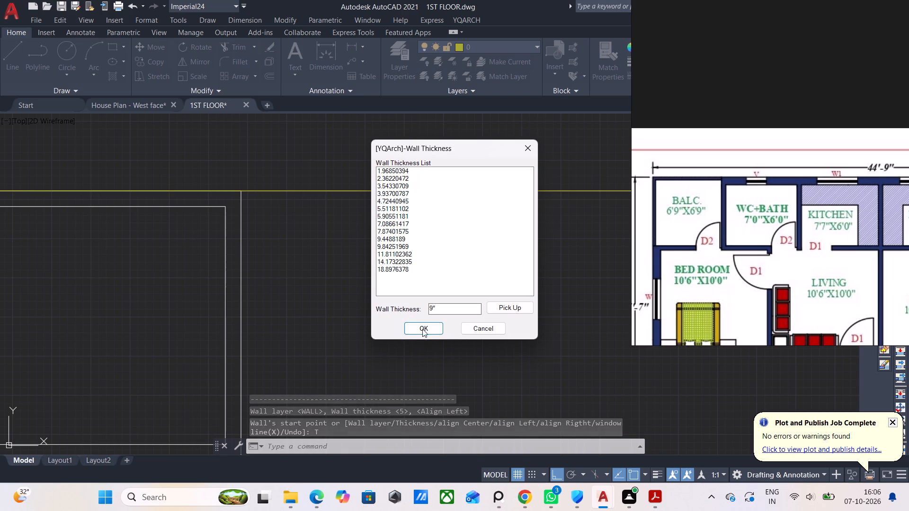
pyautogui.click(425, 322)
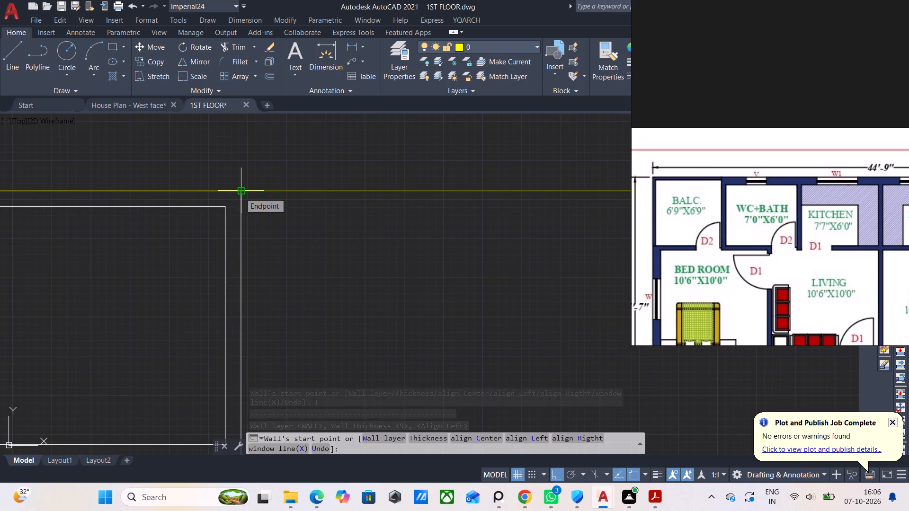
pyautogui.click(240, 193)
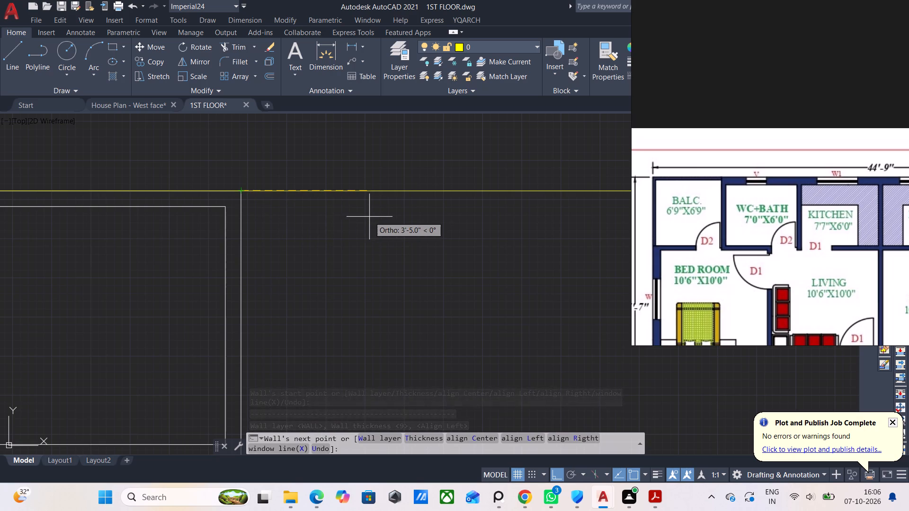
pyautogui.write("7'")
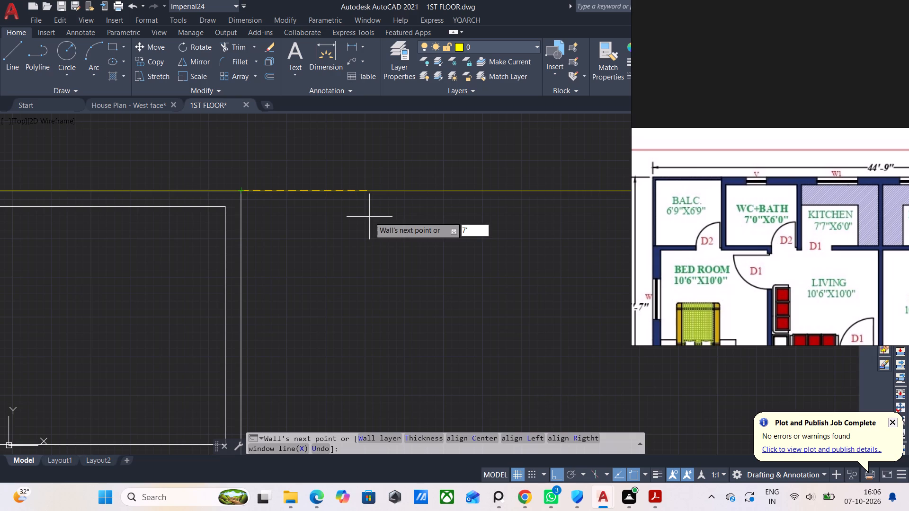
pyautogui.write('0"')
pyautogui.press('Return')
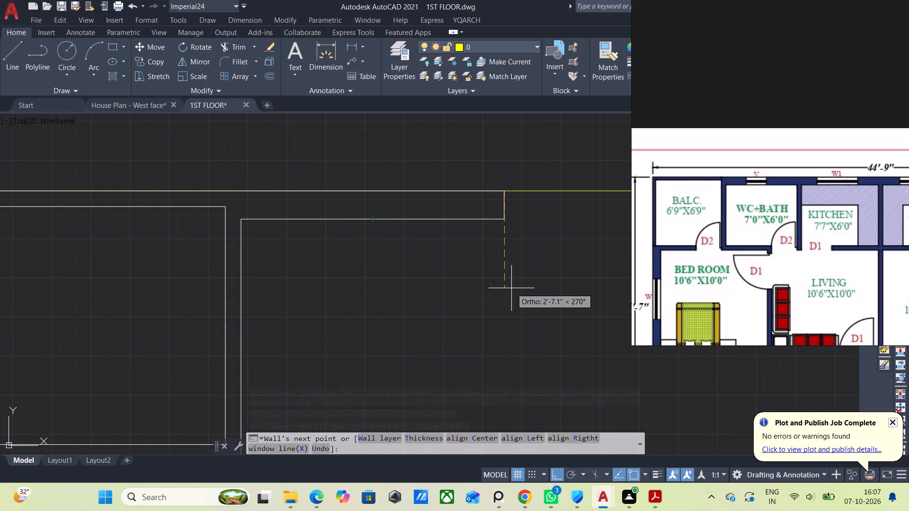
pyautogui.press('Escape')
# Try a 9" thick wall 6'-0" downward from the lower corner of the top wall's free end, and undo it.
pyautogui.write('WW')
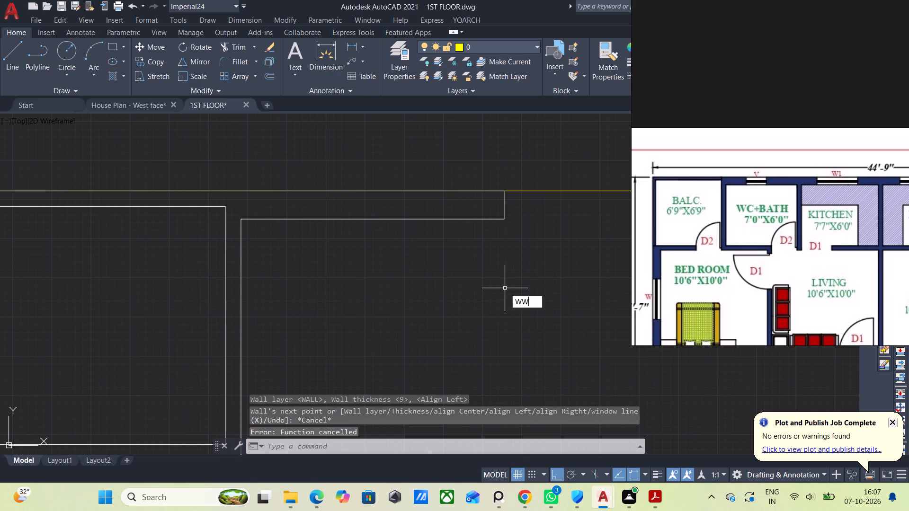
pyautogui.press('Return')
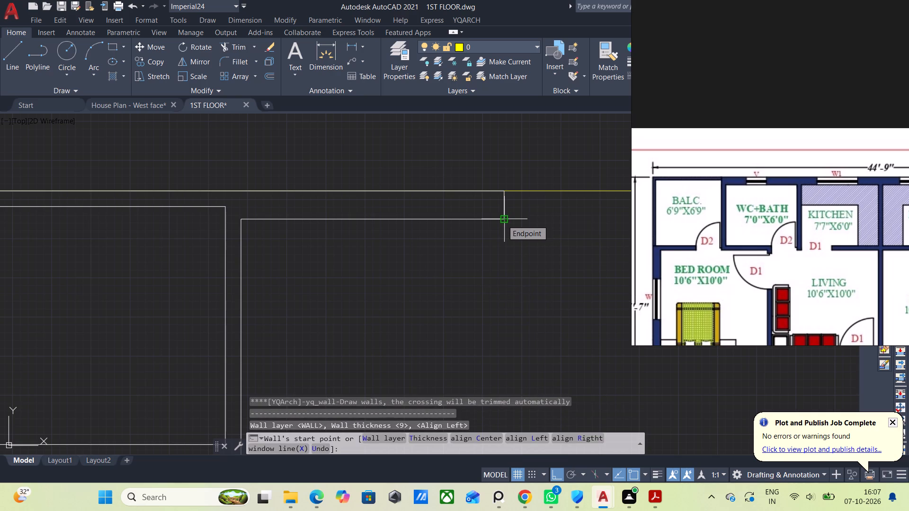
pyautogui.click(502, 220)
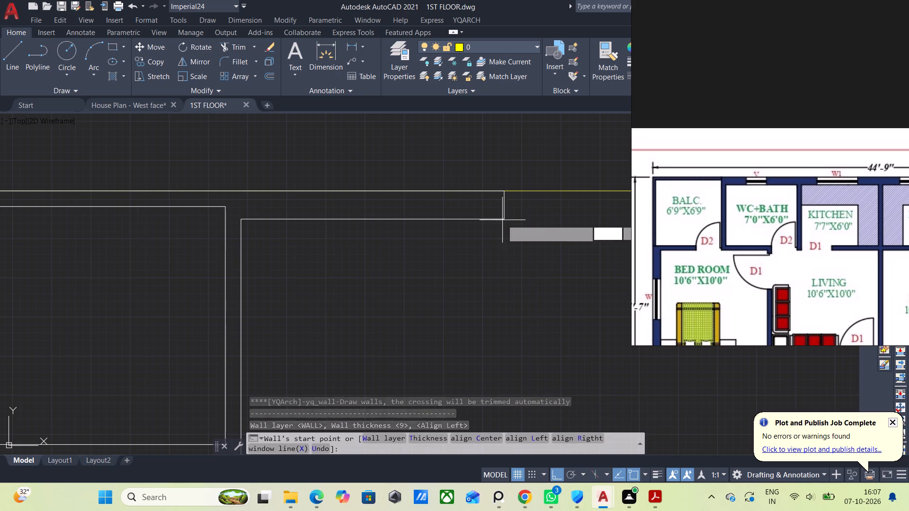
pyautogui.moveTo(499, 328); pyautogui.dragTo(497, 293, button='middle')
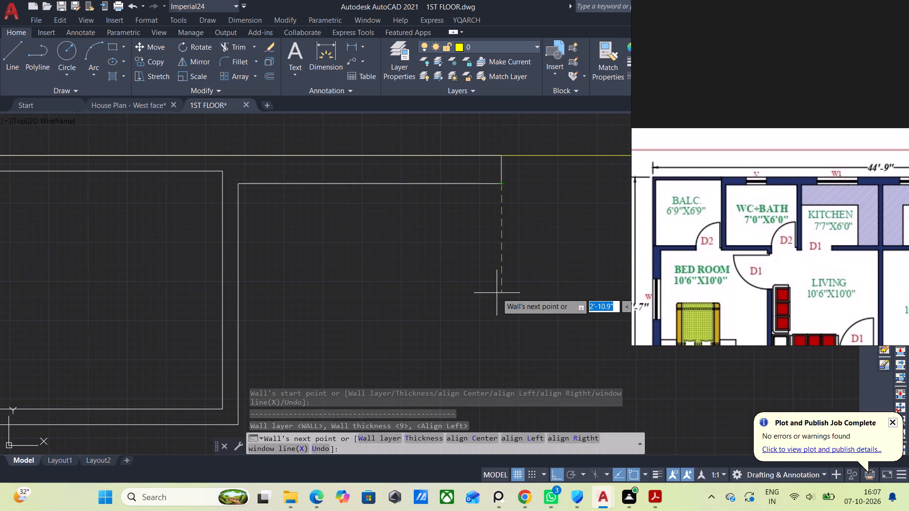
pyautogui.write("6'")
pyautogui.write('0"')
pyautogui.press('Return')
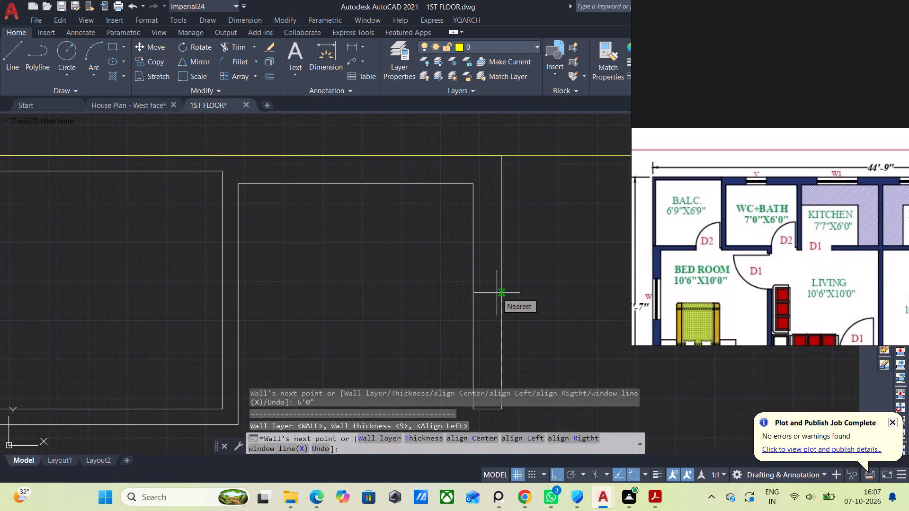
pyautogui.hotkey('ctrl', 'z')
# Set the wall thickness to 5" and draw a 6'-0" wall downward from the lower corner of the top wall's free end.
pyautogui.click(427, 437)
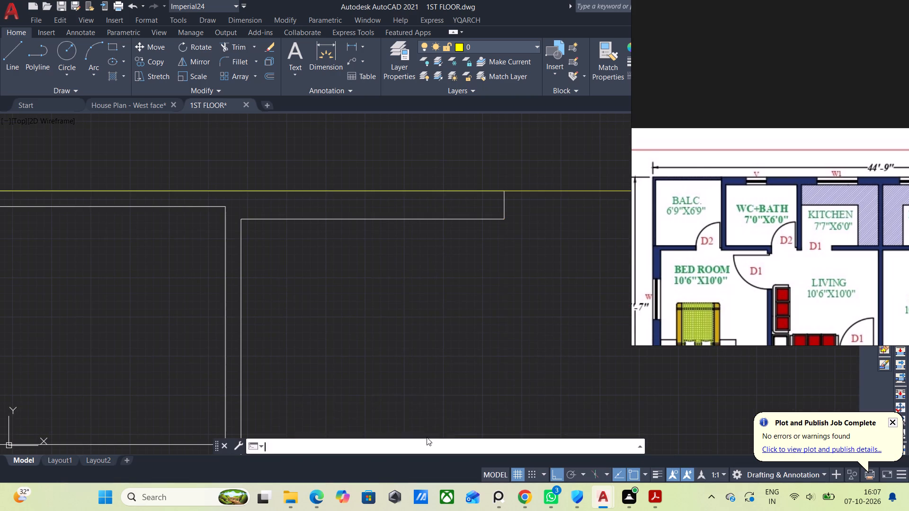
pyautogui.click(456, 305)
pyautogui.press('BackSpace')
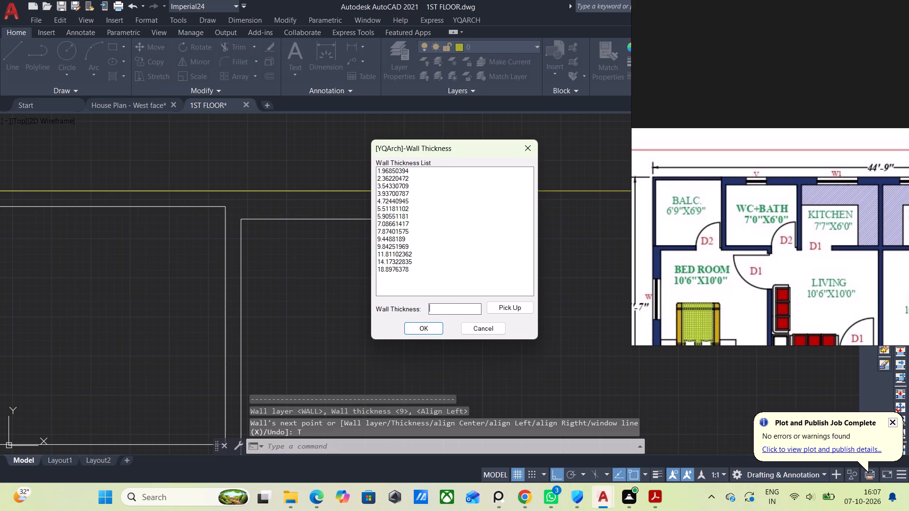
pyautogui.press('5')
pyautogui.hotkey('shift', '"')
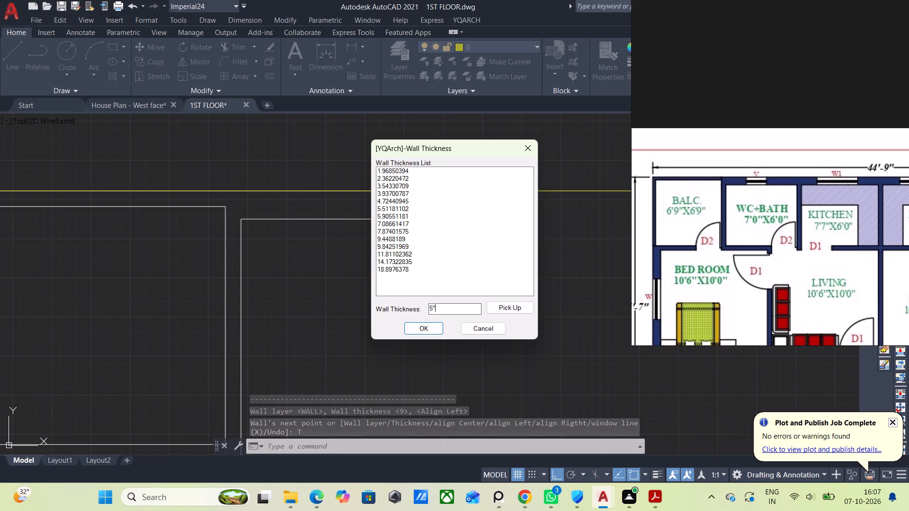
pyautogui.press('Return')
pyautogui.click(438, 326)
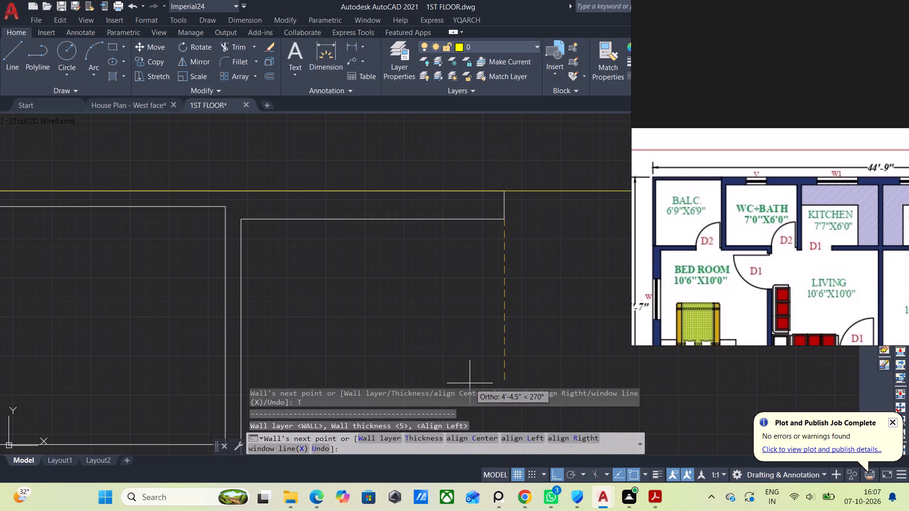
pyautogui.moveTo(471, 380); pyautogui.dragTo(467, 285, button='middle')
pyautogui.press('6')
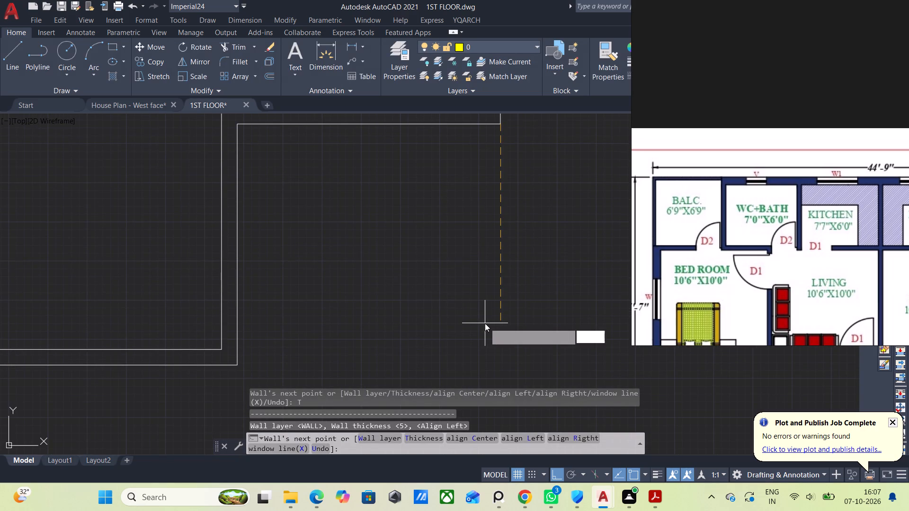
pyautogui.press("'")
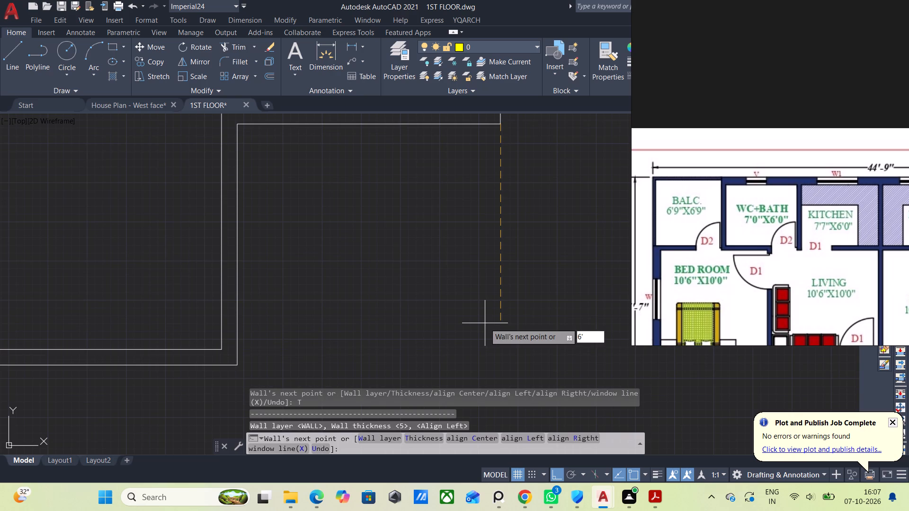
pyautogui.write('0"')
pyautogui.press('Return')
pyautogui.scroll(-2, 485, 323)
pyautogui.scroll(2, 481, 324)
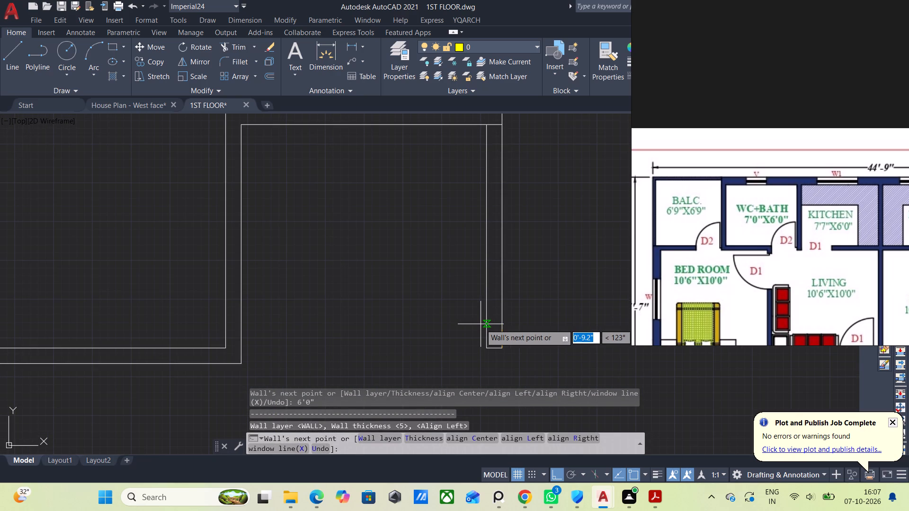
# Close the WC+Bath: continue the wall 5" further down and across to the balcony's outer bottom-right corner.
pyautogui.moveTo(482, 339); pyautogui.dragTo(496, 328, button='middle')
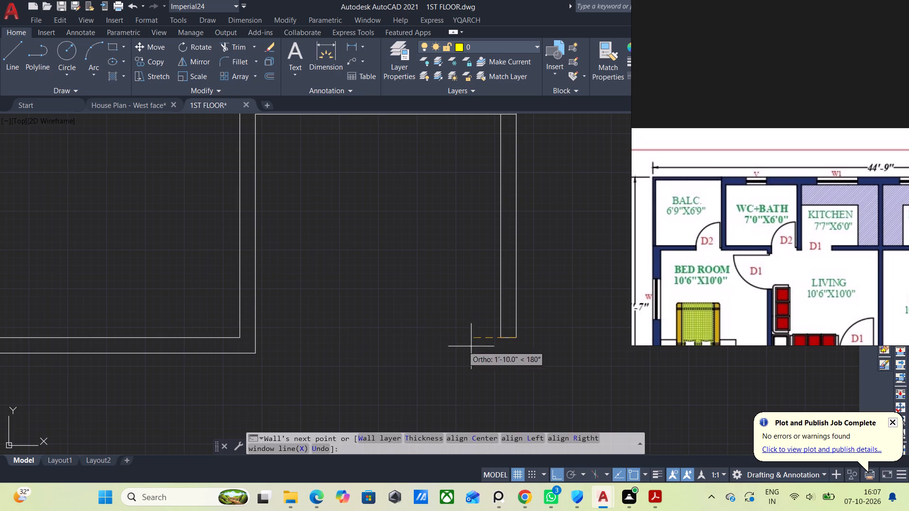
pyautogui.write('5"')
pyautogui.press('Return')
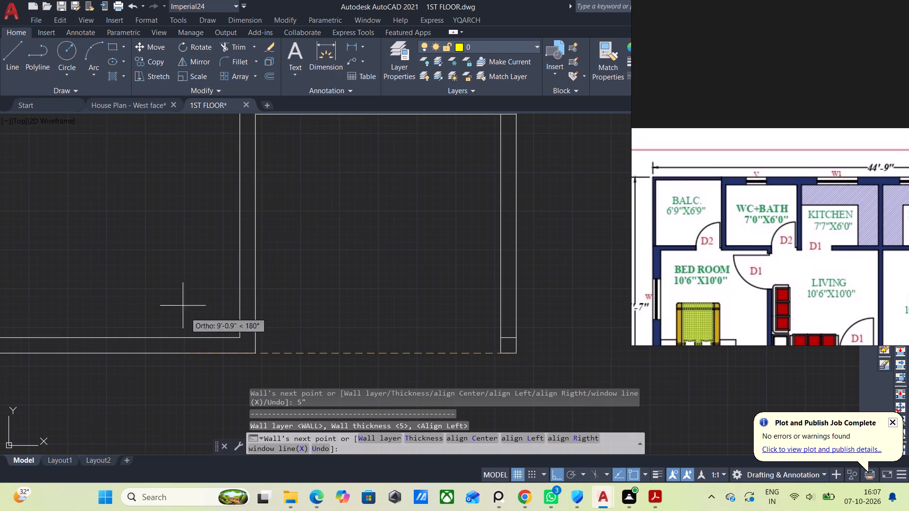
pyautogui.click(256, 350)
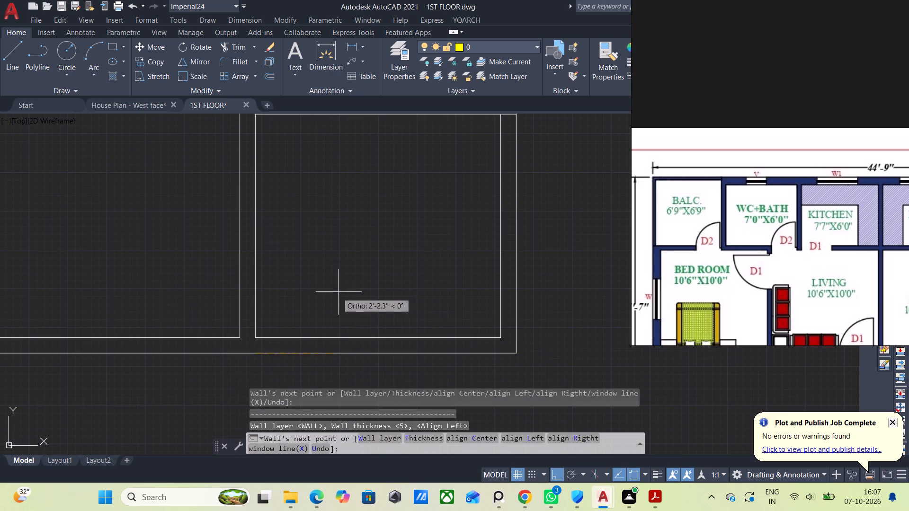
pyautogui.scroll(-1, 347, 281)
pyautogui.press('Escape')
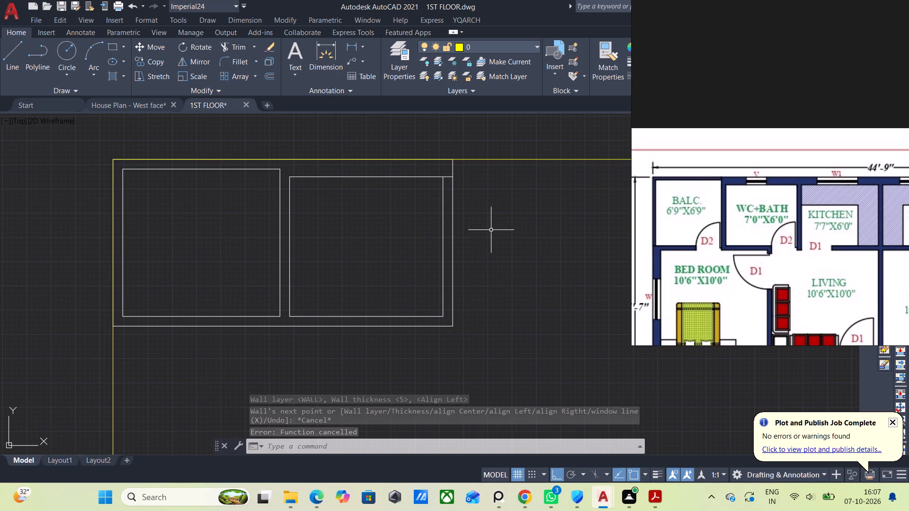
# Draw a 9" thick wall 7'-7" long along the top edge from the WC+Bath's outer top-right corner for the kitchen.
pyautogui.moveTo(489, 230); pyautogui.dragTo(389, 285, button='middle')
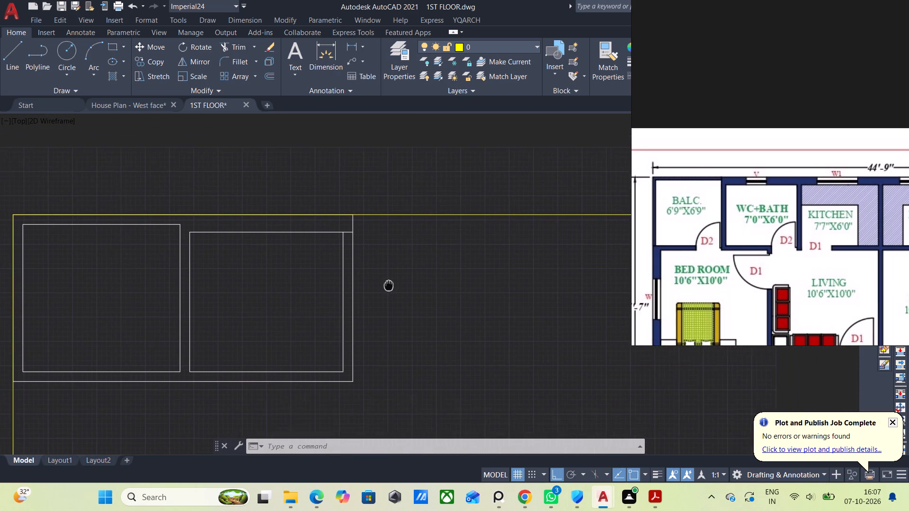
pyautogui.moveTo(389, 285); pyautogui.dragTo(374, 295, button='middle')
pyautogui.write('WW')
pyautogui.press('Return')
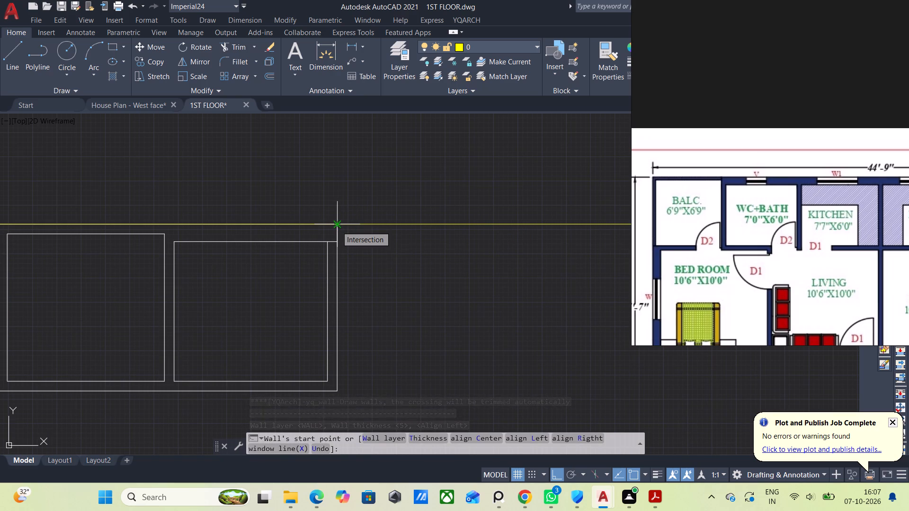
pyautogui.click(337, 226)
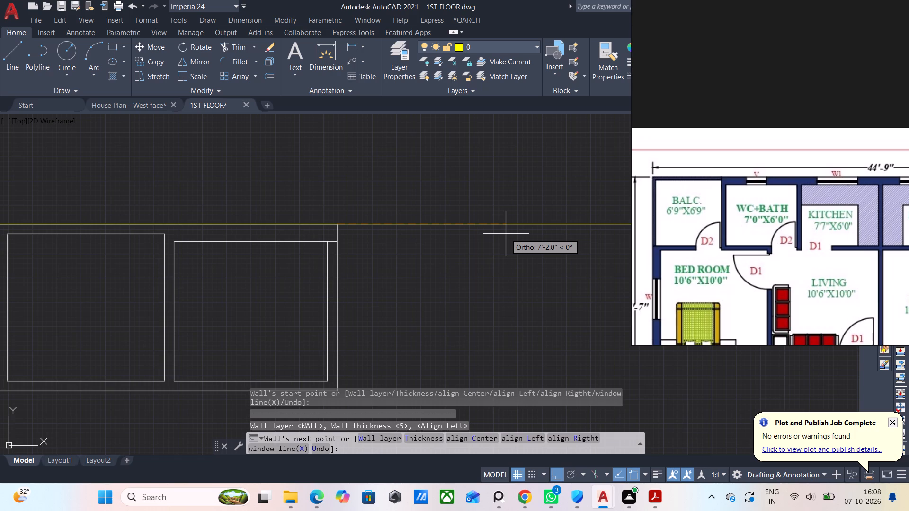
pyautogui.click(430, 436)
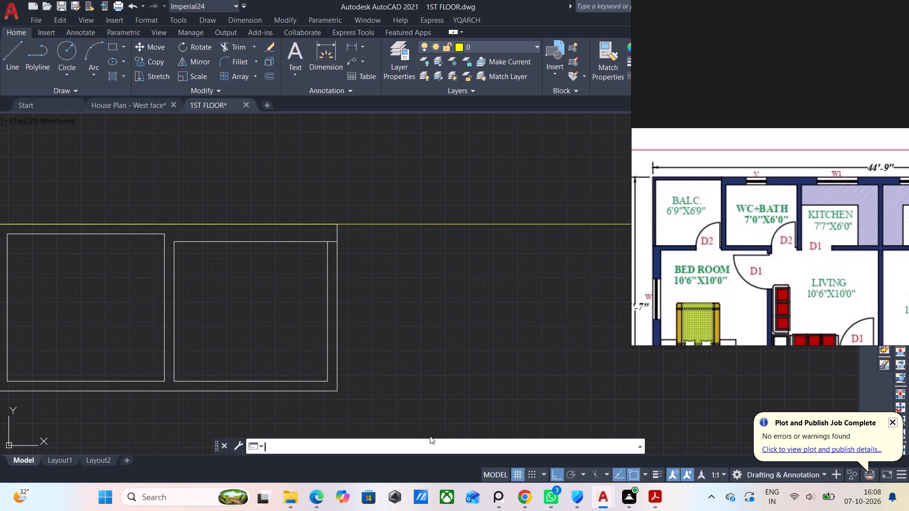
pyautogui.click(454, 310)
pyautogui.press('BackSpace')
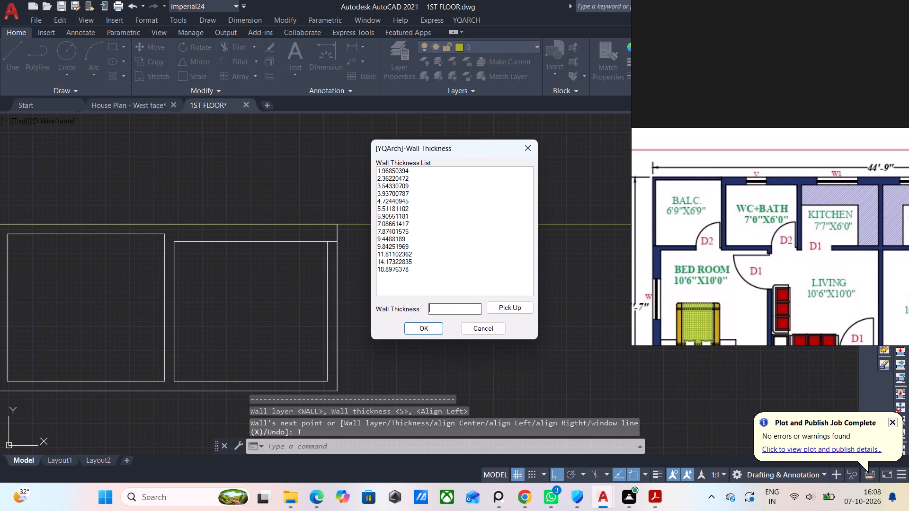
pyautogui.write('9"')
pyautogui.press('Return')
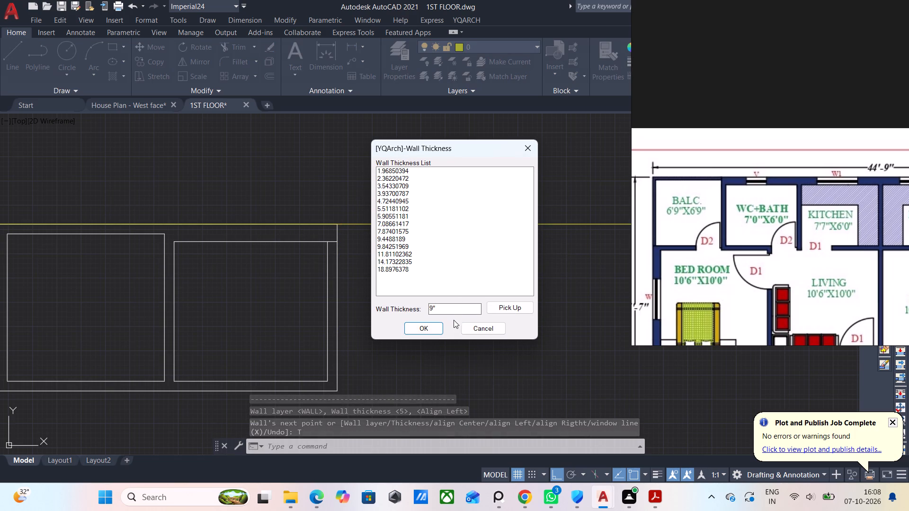
pyautogui.click(432, 324)
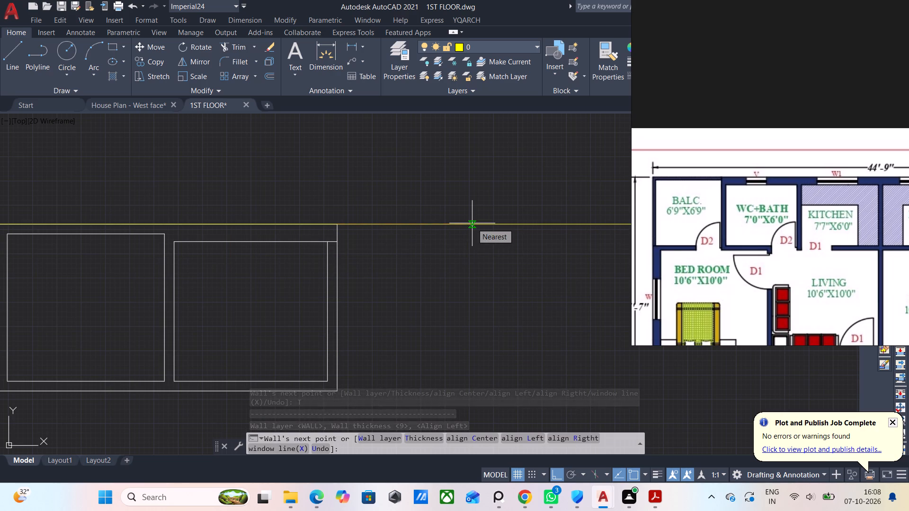
pyautogui.press('7')
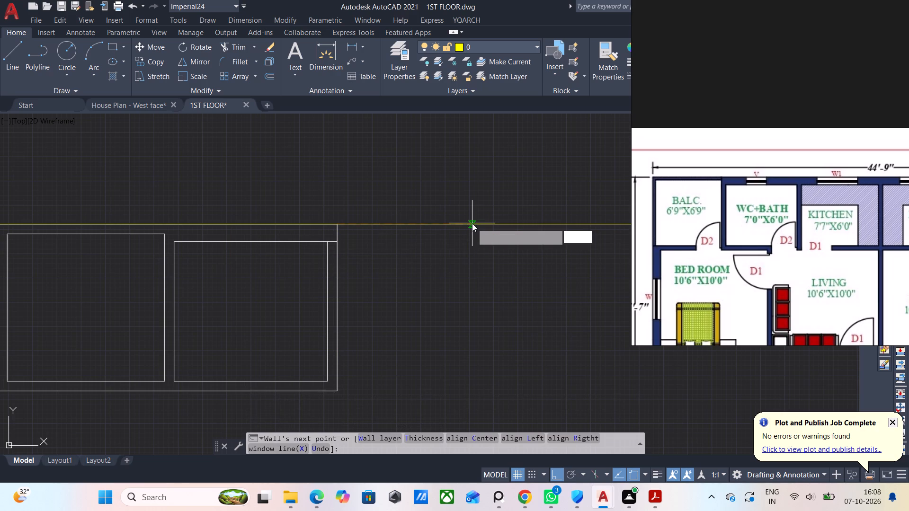
pyautogui.press("'")
pyautogui.write('7"')
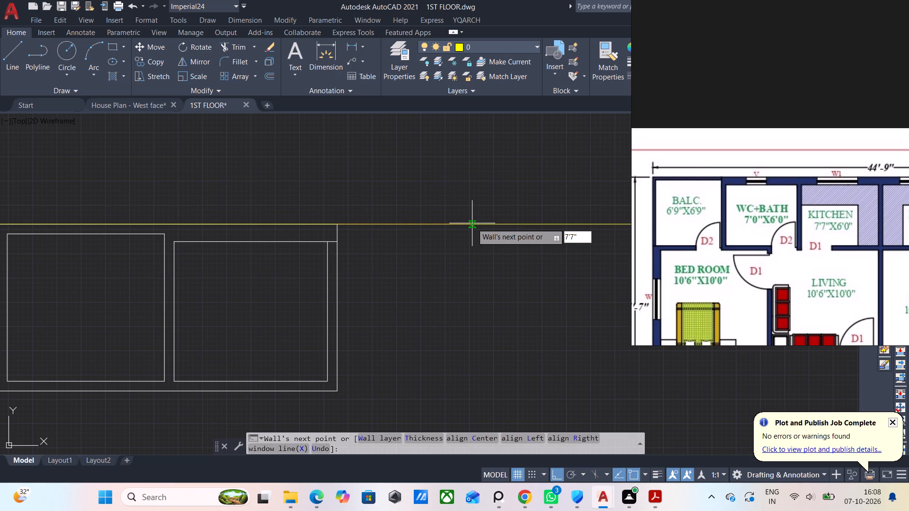
pyautogui.press('Return')
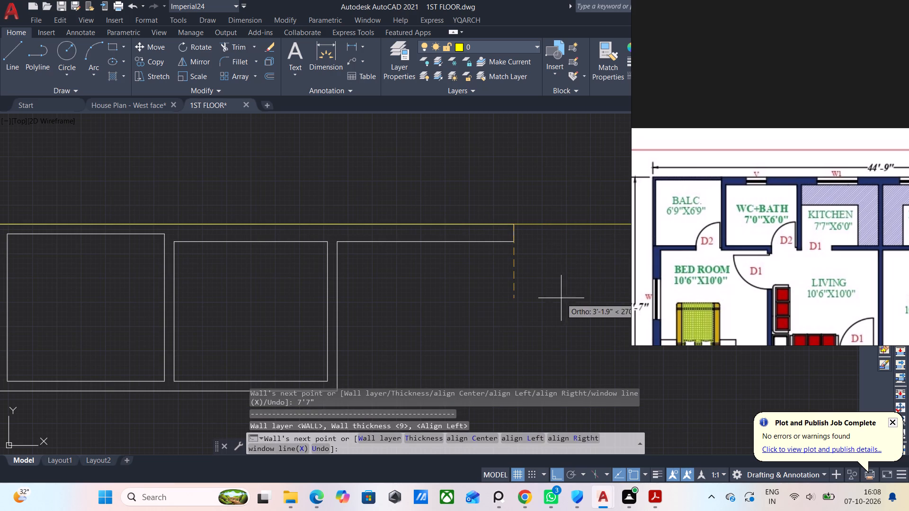
pyautogui.moveTo(534, 311); pyautogui.dragTo(530, 288, button='middle')
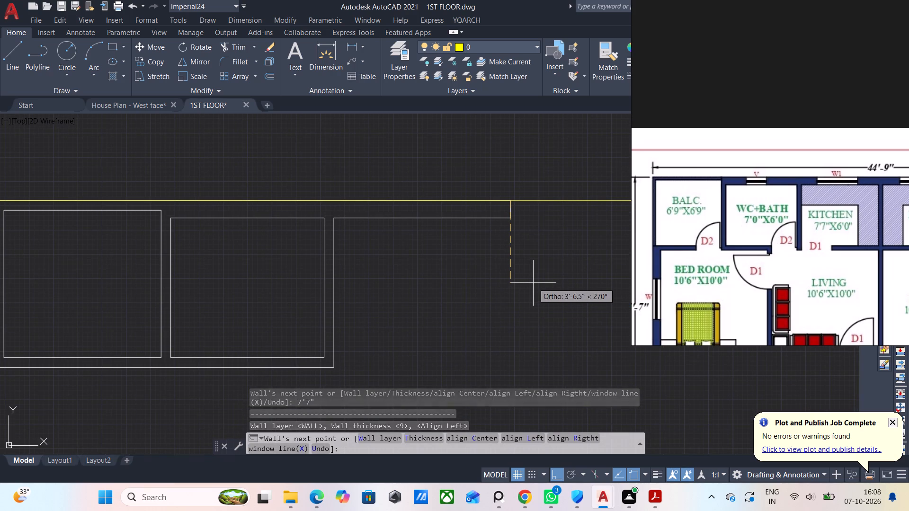
pyautogui.press('Escape')
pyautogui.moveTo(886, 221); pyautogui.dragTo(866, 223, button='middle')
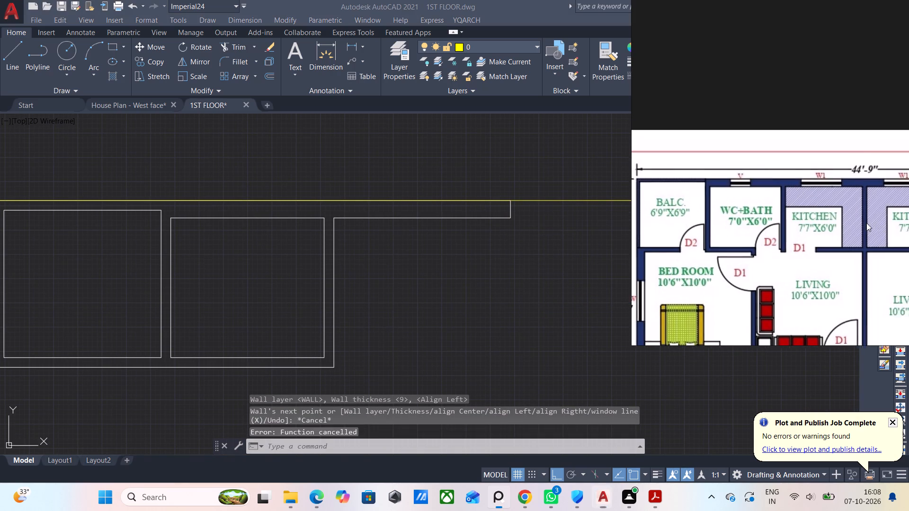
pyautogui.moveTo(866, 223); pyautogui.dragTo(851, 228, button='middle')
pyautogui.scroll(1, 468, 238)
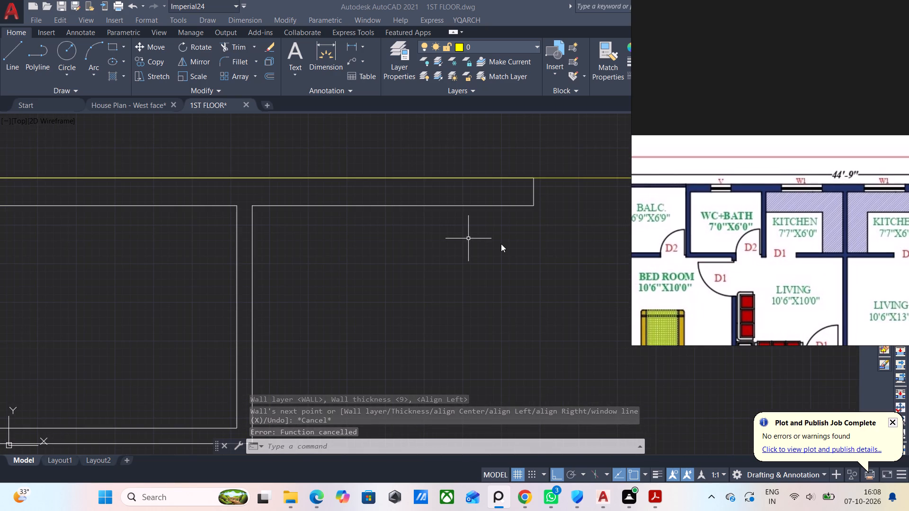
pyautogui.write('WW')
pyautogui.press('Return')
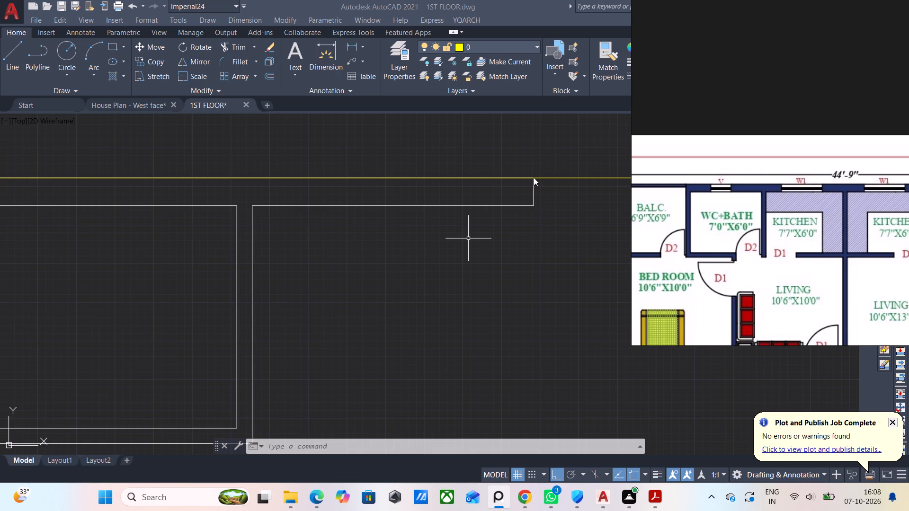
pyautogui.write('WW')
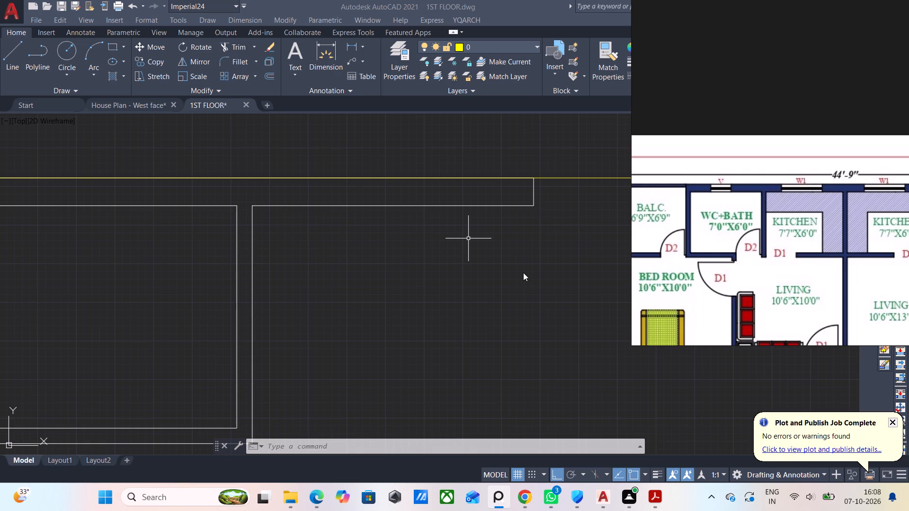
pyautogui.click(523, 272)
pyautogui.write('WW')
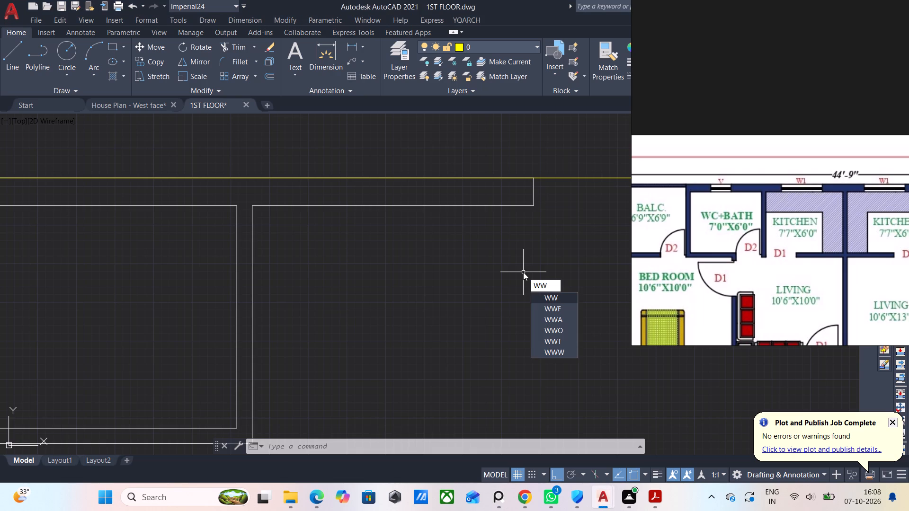
# Resize and reposition the floating reference image, and examine the kitchen, WC+Bath, balcony, living and bedroom layout in the plan's upper-right part.
pyautogui.moveTo(868, 123); pyautogui.dragTo(852, 102, button='right')
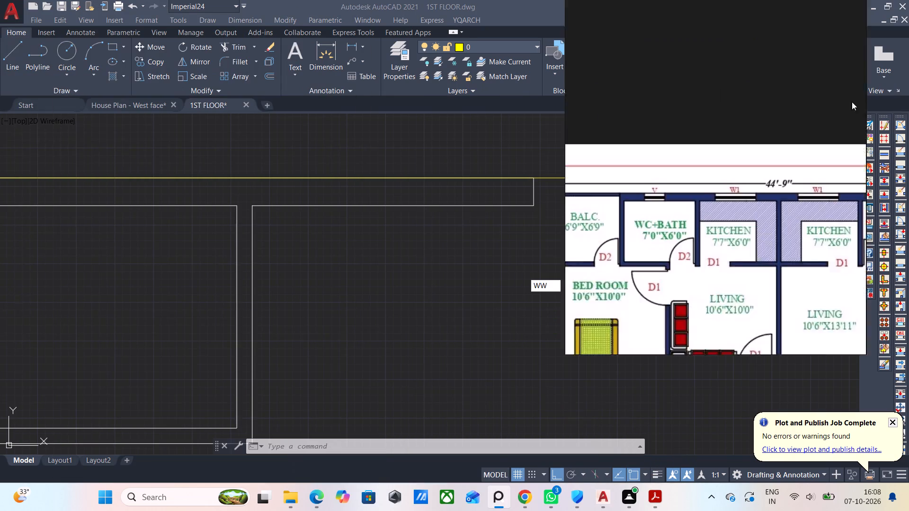
pyautogui.moveTo(852, 102); pyautogui.dragTo(847, 215, button='right')
pyautogui.scroll(-4, 841, 239)
pyautogui.moveTo(787, 307); pyautogui.dragTo(721, 237, button='middle')
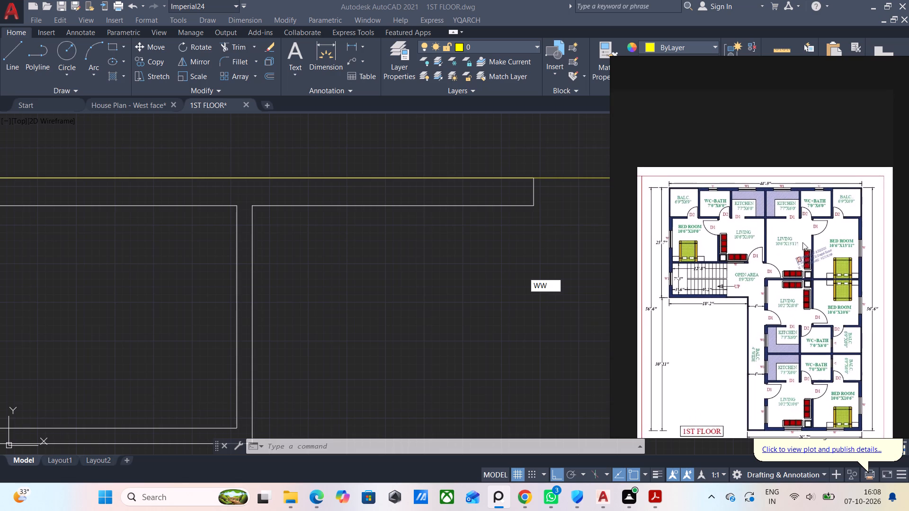
pyautogui.moveTo(859, 212); pyautogui.dragTo(832, 187, button='right')
pyautogui.moveTo(779, 236); pyautogui.dragTo(783, 202, button='middle')
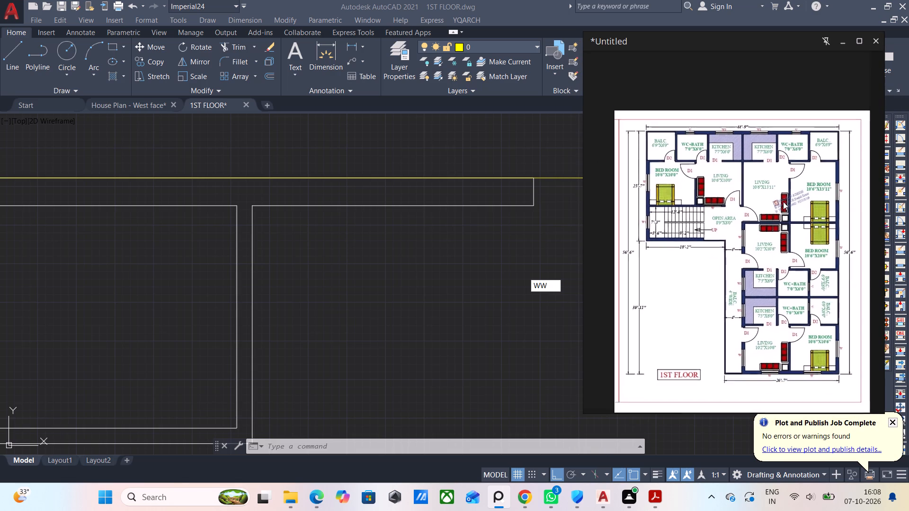
pyautogui.moveTo(783, 202); pyautogui.dragTo(784, 194, button='middle')
pyautogui.moveTo(738, 32); pyautogui.dragTo(749, 88)
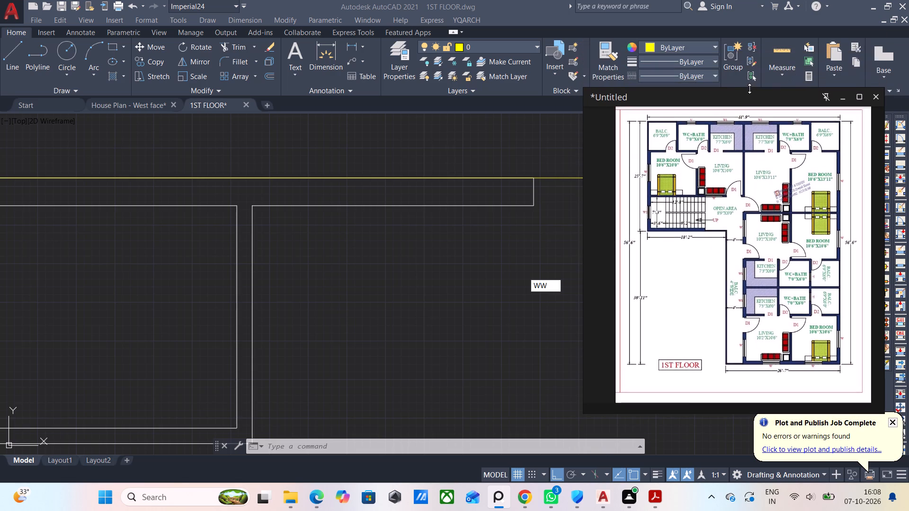
pyautogui.moveTo(749, 88); pyautogui.dragTo(749, 89)
pyautogui.moveTo(585, 203); pyautogui.dragTo(609, 202)
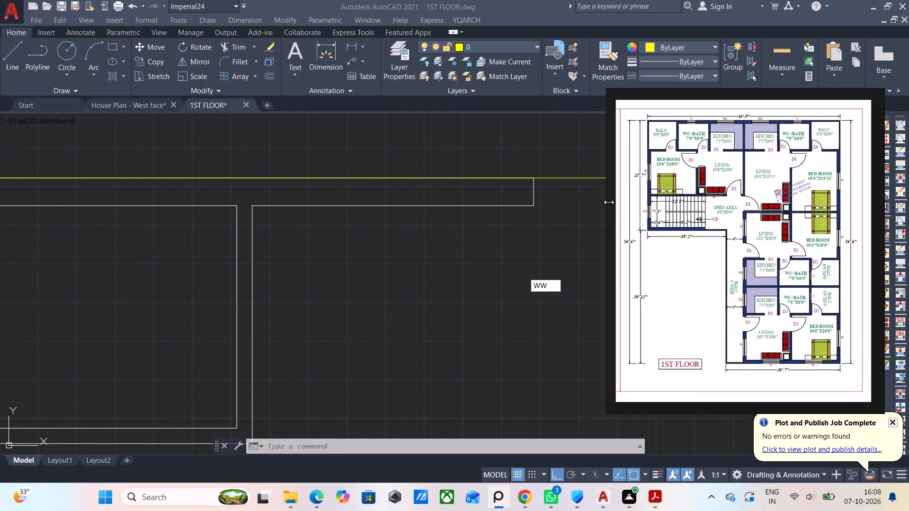
pyautogui.moveTo(609, 202); pyautogui.dragTo(610, 203)
pyautogui.scroll(2, 805, 220)
pyautogui.moveTo(793, 147); pyautogui.dragTo(789, 209, button='middle')
pyautogui.scroll(2, 789, 199)
pyautogui.moveTo(766, 163); pyautogui.dragTo(740, 228, button='middle')
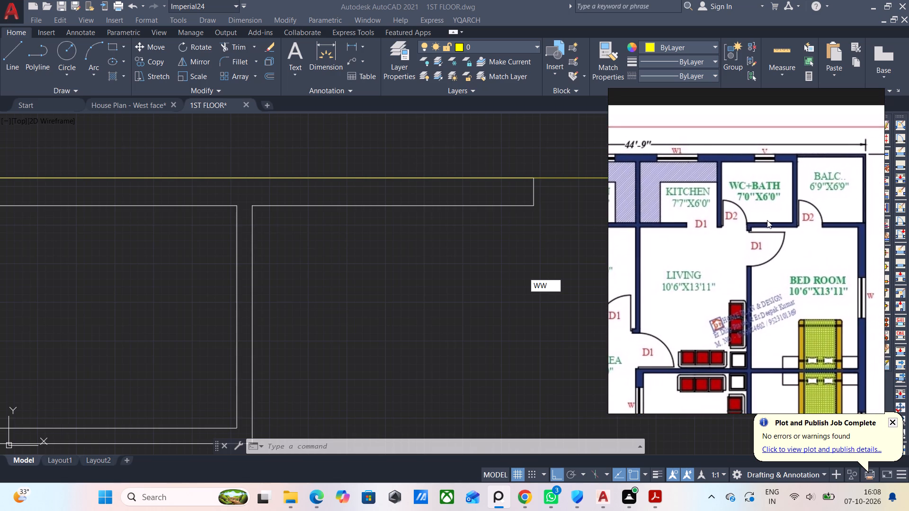
pyautogui.moveTo(776, 252); pyautogui.dragTo(805, 291, button='right')
pyautogui.scroll(-2, 470, 233)
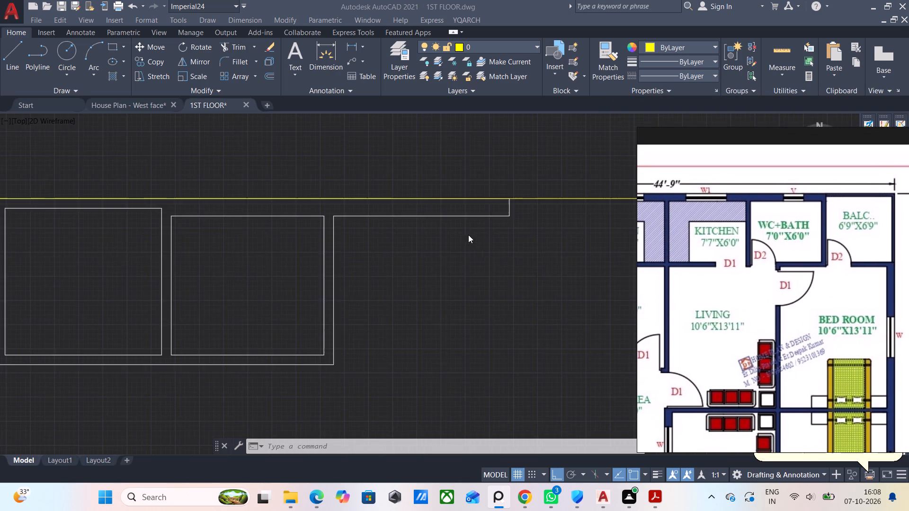
pyautogui.moveTo(516, 253); pyautogui.dragTo(187, 220, button='middle')
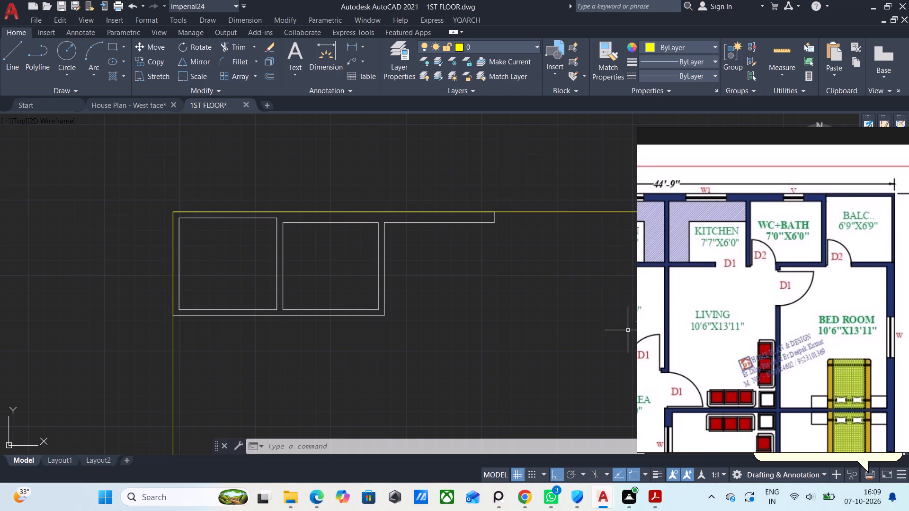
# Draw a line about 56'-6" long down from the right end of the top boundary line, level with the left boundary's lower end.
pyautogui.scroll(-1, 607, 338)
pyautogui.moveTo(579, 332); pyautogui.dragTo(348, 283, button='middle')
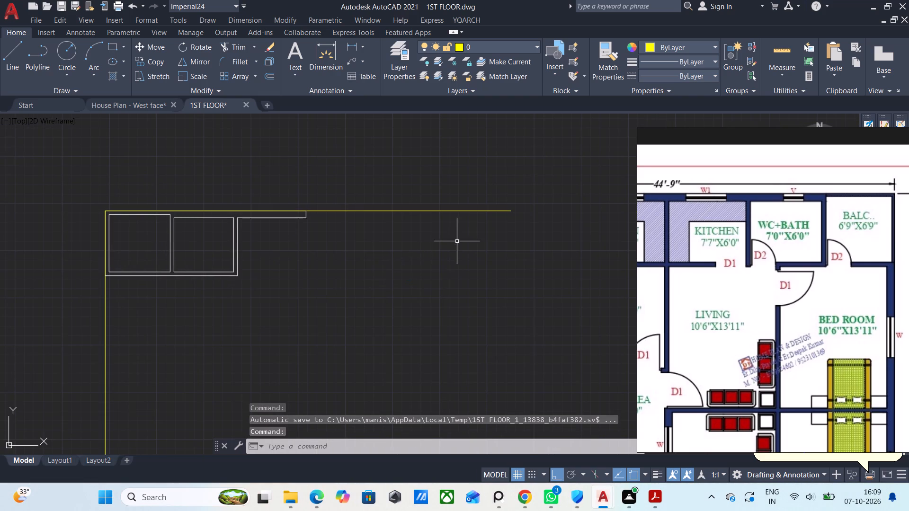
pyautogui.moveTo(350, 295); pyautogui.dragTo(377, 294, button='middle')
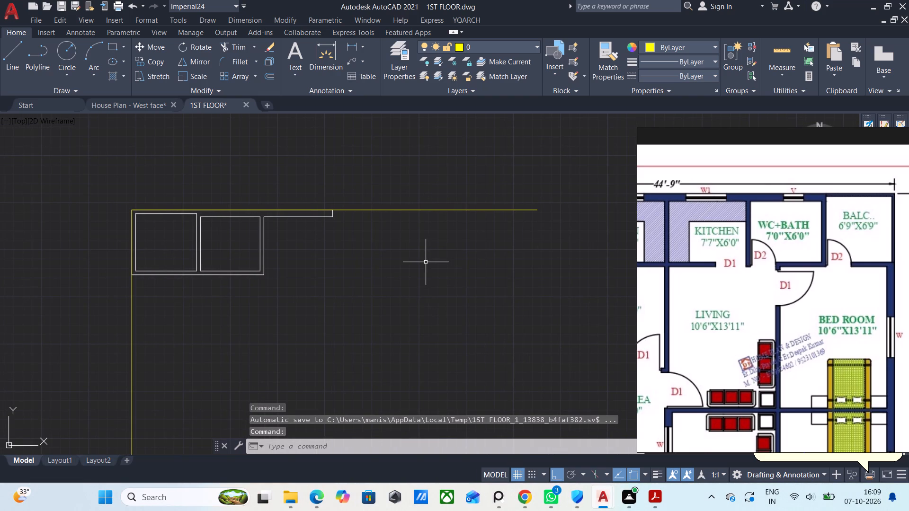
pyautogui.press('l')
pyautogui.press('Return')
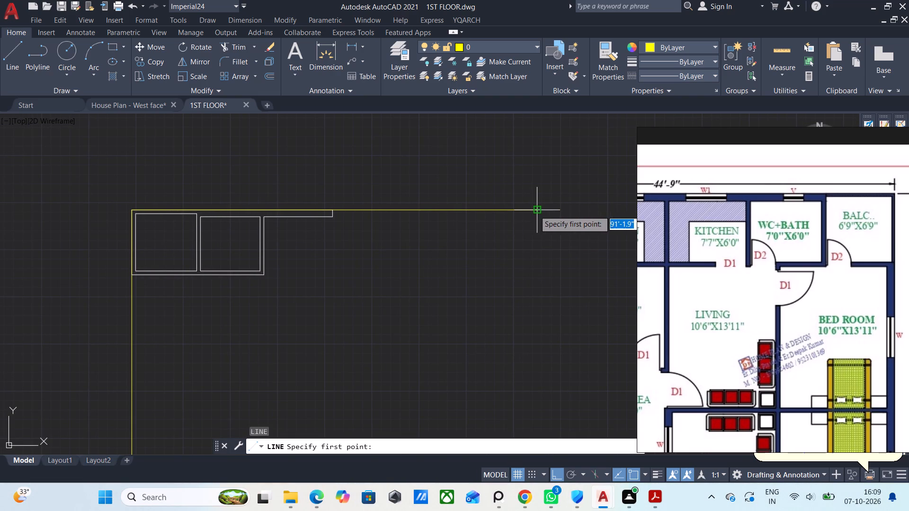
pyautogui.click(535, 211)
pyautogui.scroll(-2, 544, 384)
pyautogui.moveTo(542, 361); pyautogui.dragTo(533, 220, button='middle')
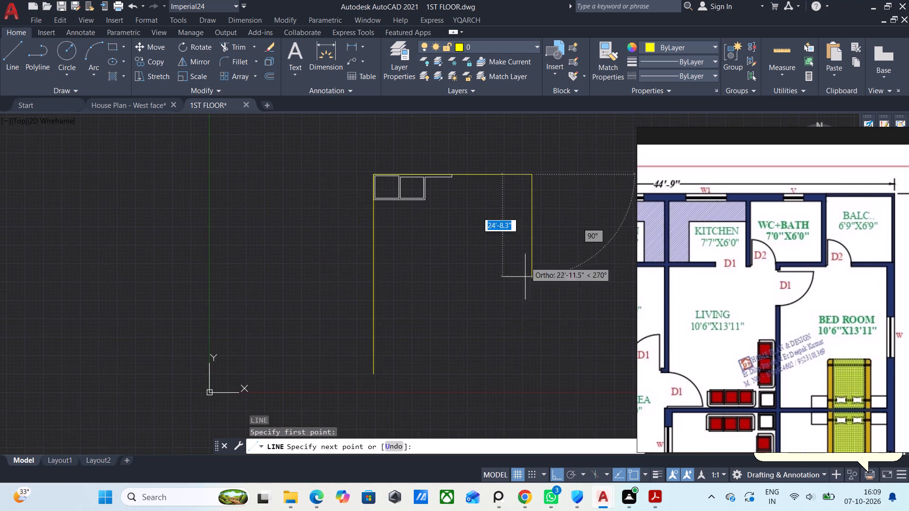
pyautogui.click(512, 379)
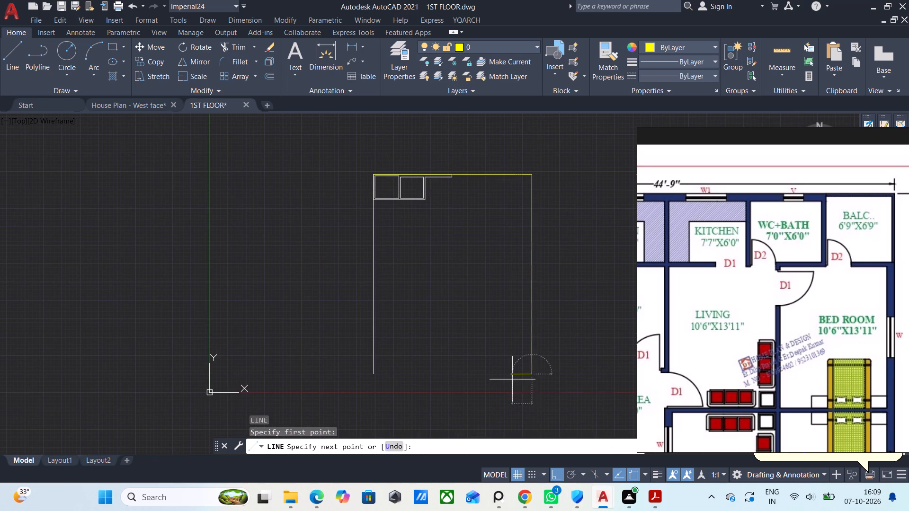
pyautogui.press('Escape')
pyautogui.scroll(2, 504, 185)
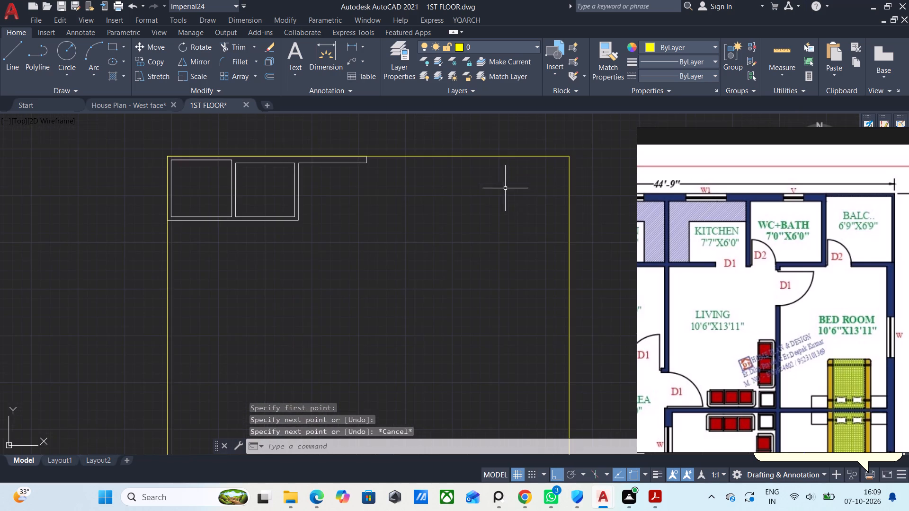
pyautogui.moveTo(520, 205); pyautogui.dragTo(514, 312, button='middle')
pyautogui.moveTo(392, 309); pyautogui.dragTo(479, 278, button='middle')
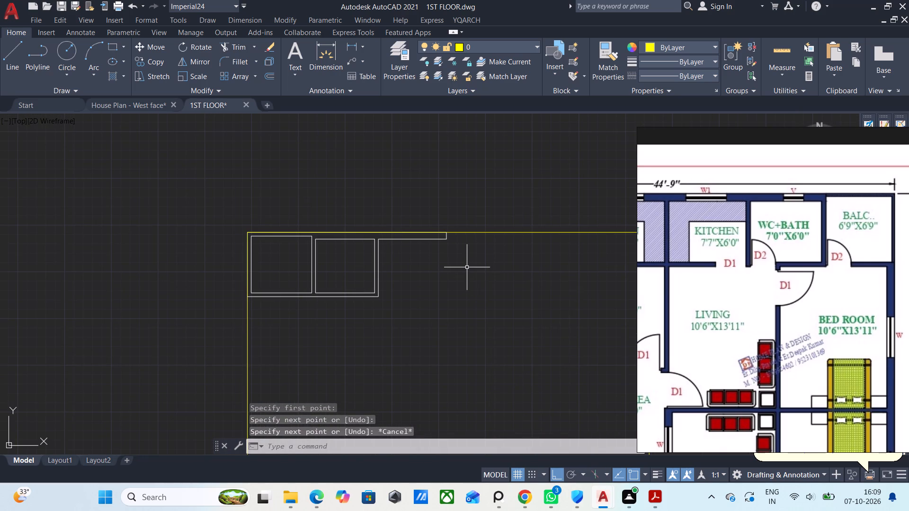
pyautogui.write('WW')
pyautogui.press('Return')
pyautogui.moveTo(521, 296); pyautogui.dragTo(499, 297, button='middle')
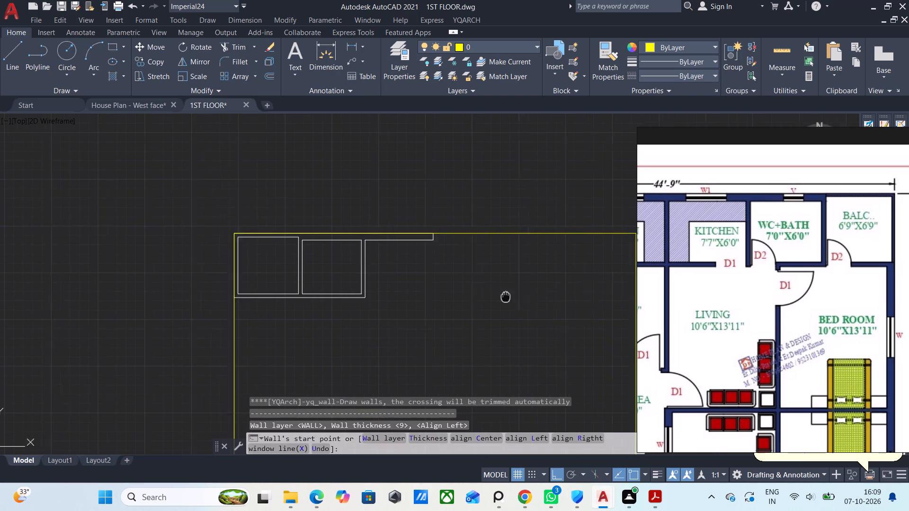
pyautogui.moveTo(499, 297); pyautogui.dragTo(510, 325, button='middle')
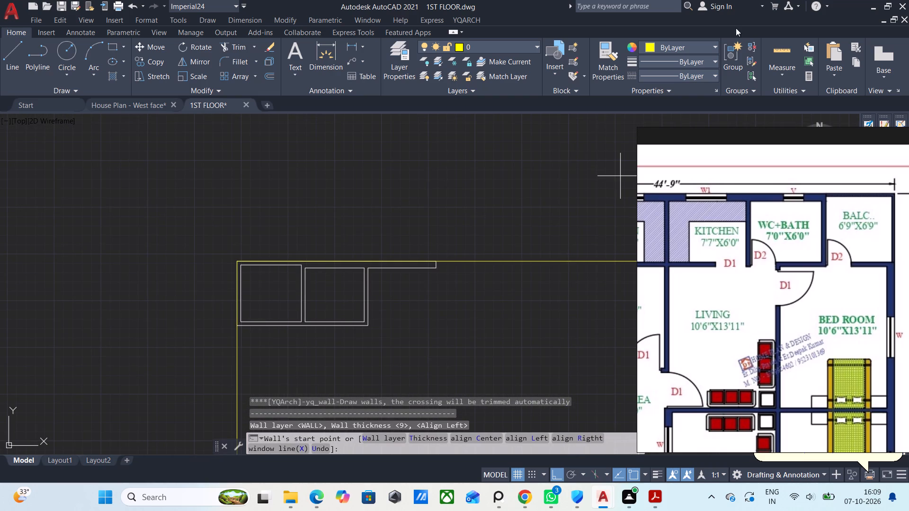
# Measure the balcony's inner dimensions and area, and compare them with the balcony, WC+Bath and kitchen sizes in the reference plan.
pyautogui.click(784, 51)
pyautogui.click(783, 73)
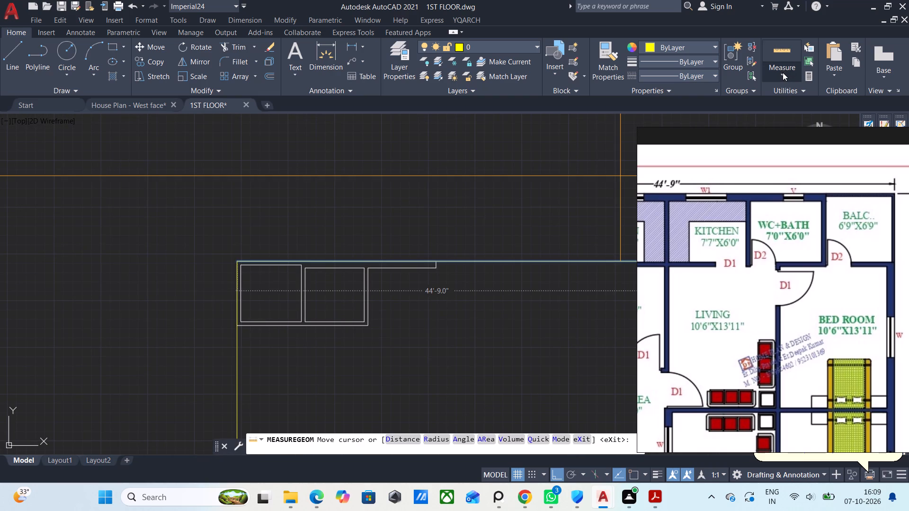
pyautogui.scroll(-2, 435, 235)
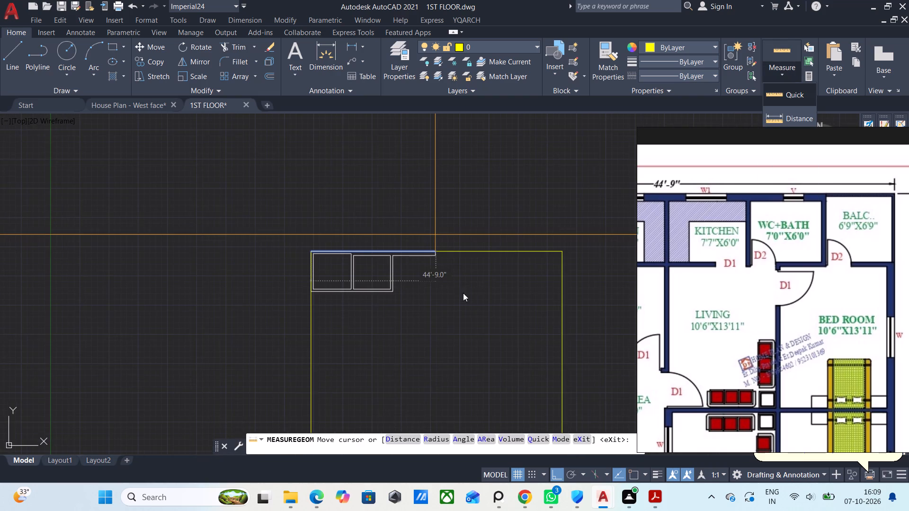
pyautogui.scroll(-2, 495, 274)
pyautogui.scroll(3, 496, 274)
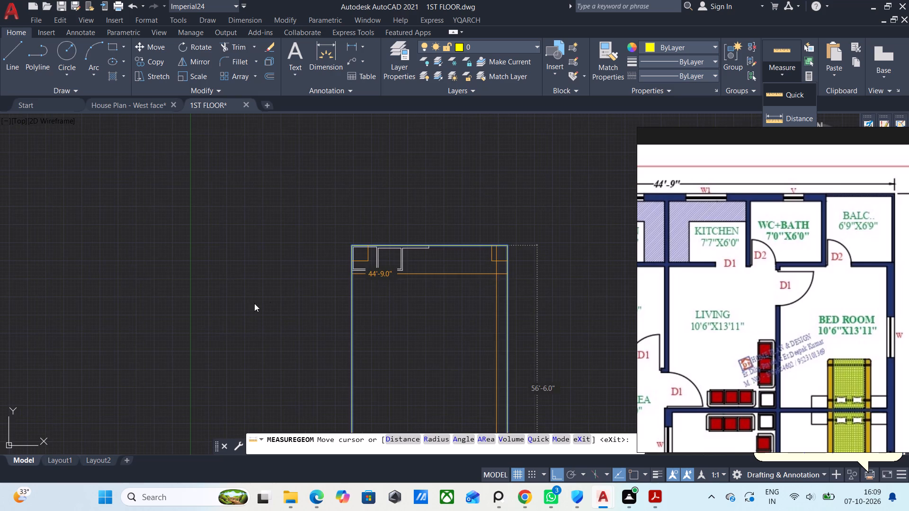
pyautogui.scroll(3, 350, 276)
pyautogui.scroll(-2, 399, 267)
pyautogui.scroll(2, 307, 240)
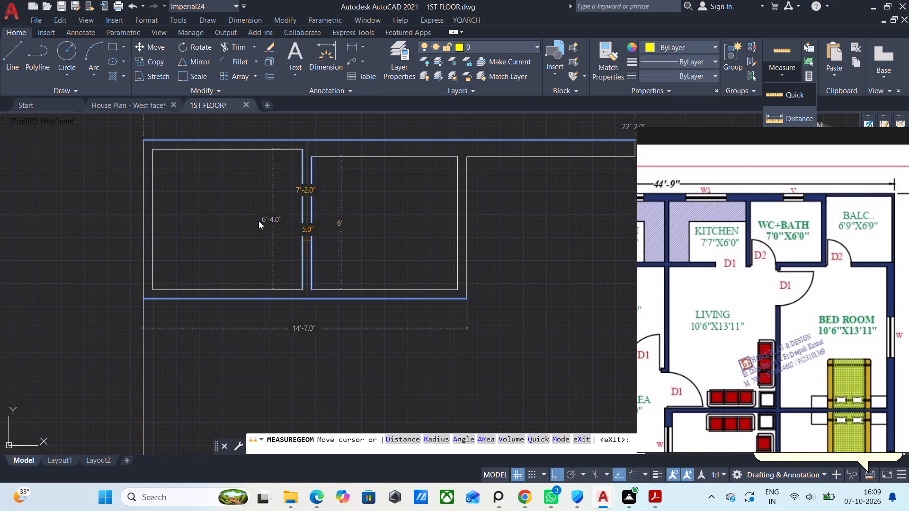
pyautogui.click(220, 239)
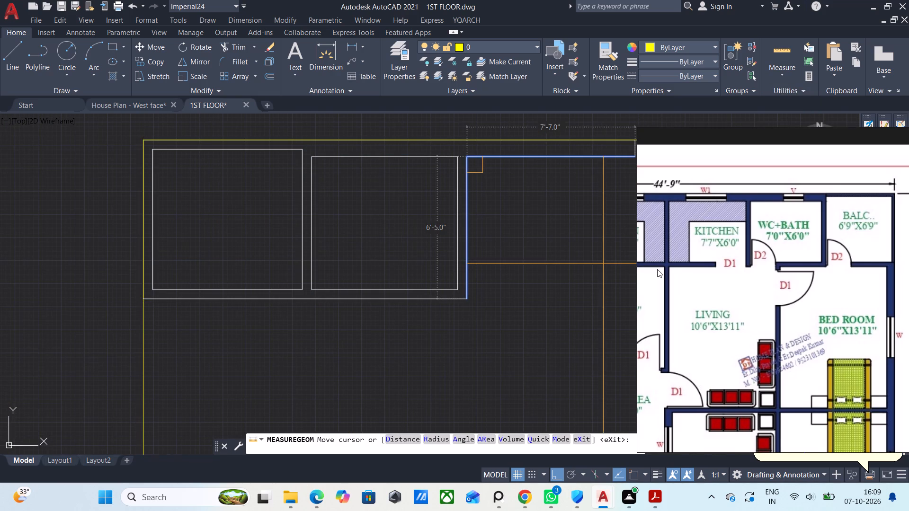
pyautogui.scroll(-1, 657, 269)
pyautogui.moveTo(705, 290); pyautogui.dragTo(796, 299, button='middle')
pyautogui.moveTo(717, 274); pyautogui.dragTo(814, 306, button='middle')
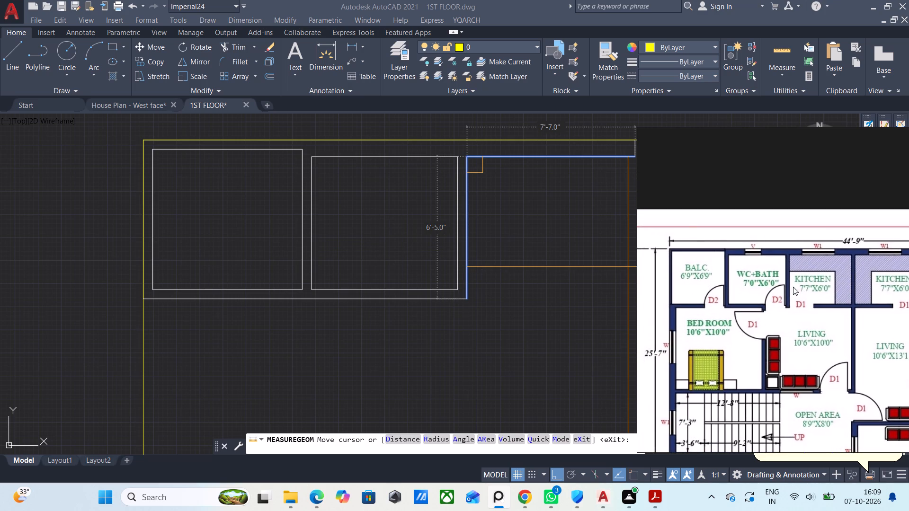
pyautogui.click(239, 232)
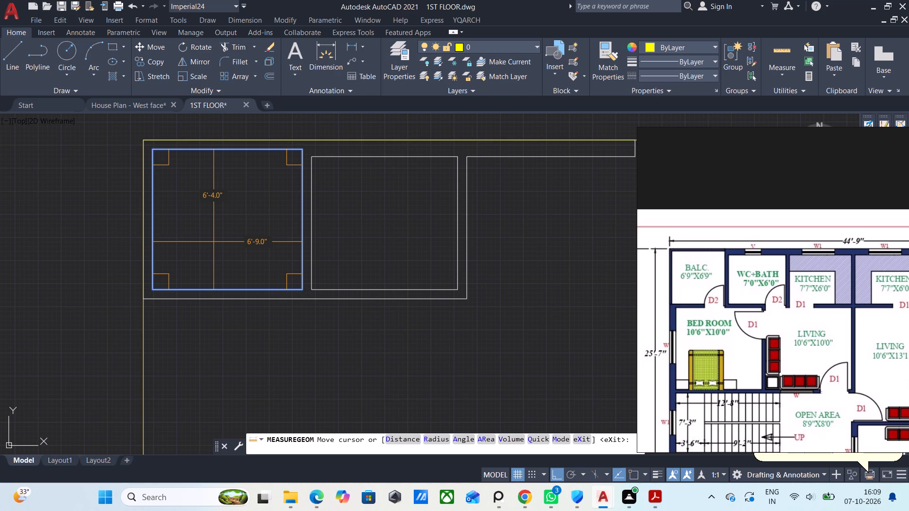
pyautogui.click(214, 242)
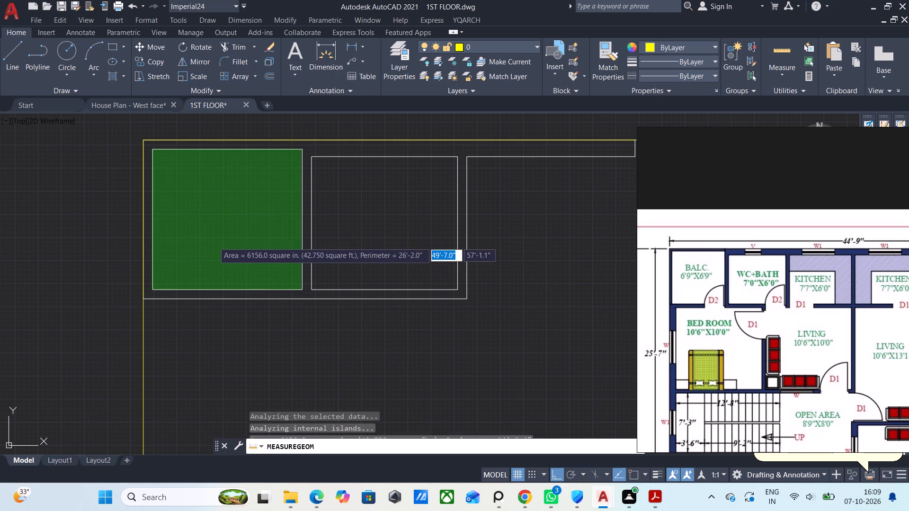
pyautogui.press('Escape')
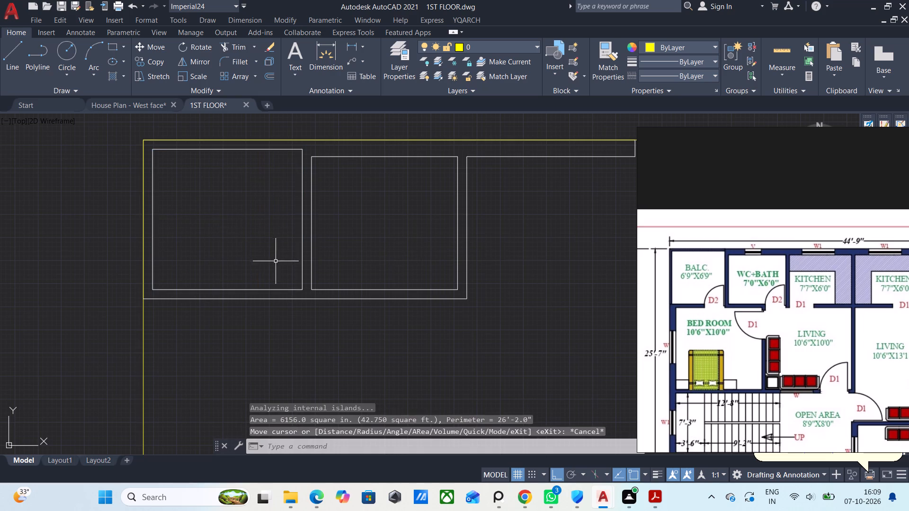
# Undo the right boundary line, the kitchen and WC+Bath walls and the balcony's bottom wall, back to the balcony's top and right walls.
pyautogui.scroll(-2, 303, 258)
pyautogui.scroll(1, 338, 275)
pyautogui.moveTo(354, 231); pyautogui.dragTo(350, 272, button='middle')
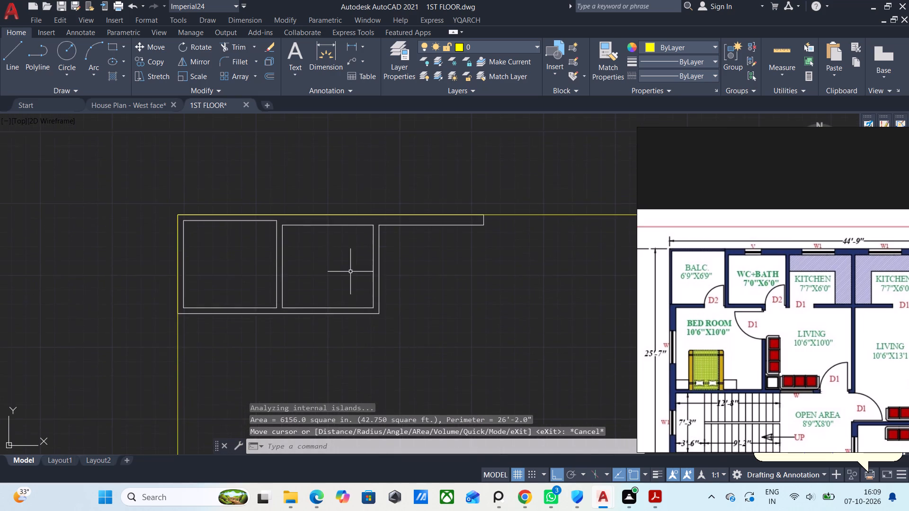
pyautogui.hotkey('ctrl', 'z')
pyautogui.hotkey('ctrl', 'z')
pyautogui.hotkey('ctrl', 'z')
pyautogui.hotkey('ctrl', 'z')
pyautogui.hotkey('ctrl', 'z')
pyautogui.hotkey('ctrl', 'z')
pyautogui.hotkey('ctrl', 'z')
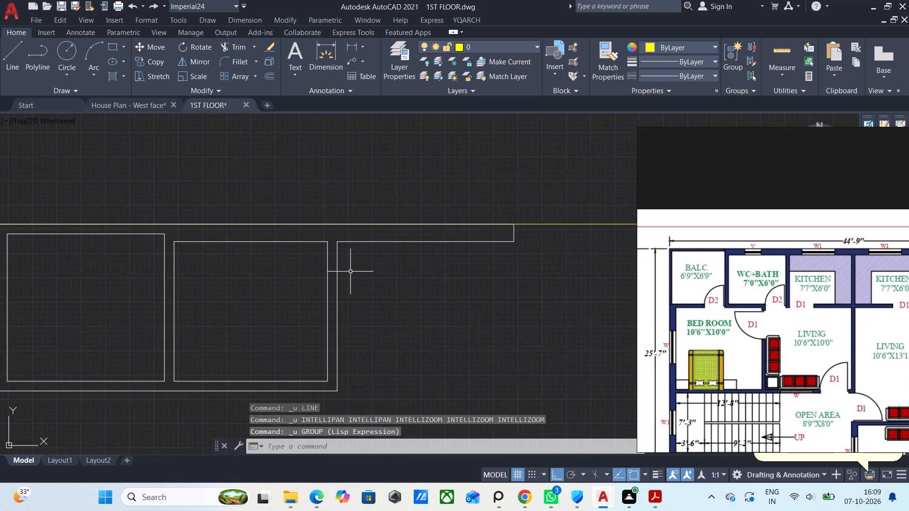
pyautogui.hotkey('ctrl', 'z')
pyautogui.hotkey('ctrl', 'z')
pyautogui.hotkey('ctrl', 'z')
pyautogui.hotkey('ctrl', 'z')
pyautogui.hotkey('ctrl', 'z')
pyautogui.hotkey('ctrl', 'z')
pyautogui.hotkey('ctrl', 'z')
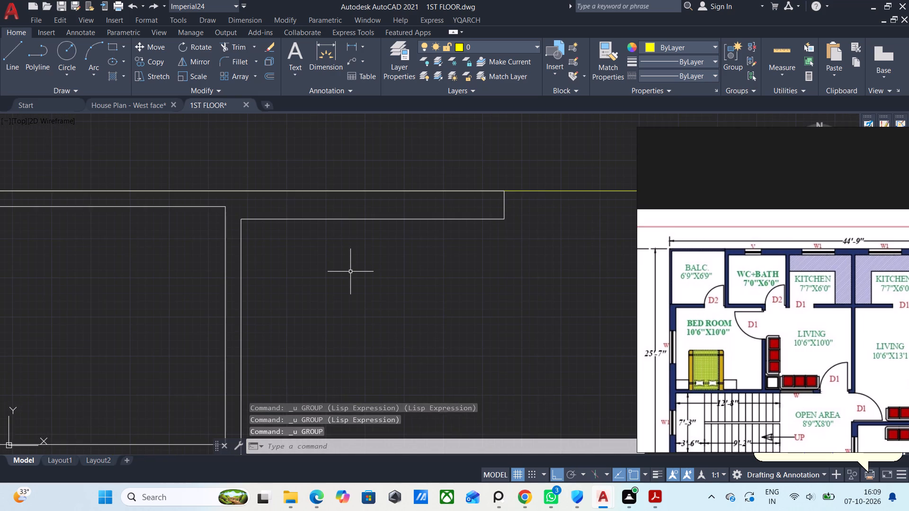
pyautogui.hotkey('ctrl', 'z')
pyautogui.hotkey('ctrl', 'z')
pyautogui.hotkey('ctrl', 'z')
pyautogui.hotkey('ctrl', 'z')
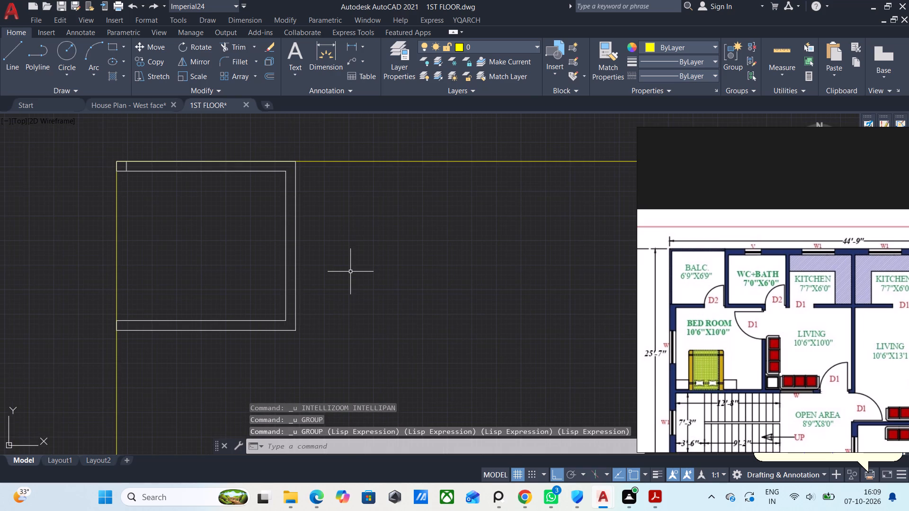
pyautogui.hotkey('ctrl', 'z')
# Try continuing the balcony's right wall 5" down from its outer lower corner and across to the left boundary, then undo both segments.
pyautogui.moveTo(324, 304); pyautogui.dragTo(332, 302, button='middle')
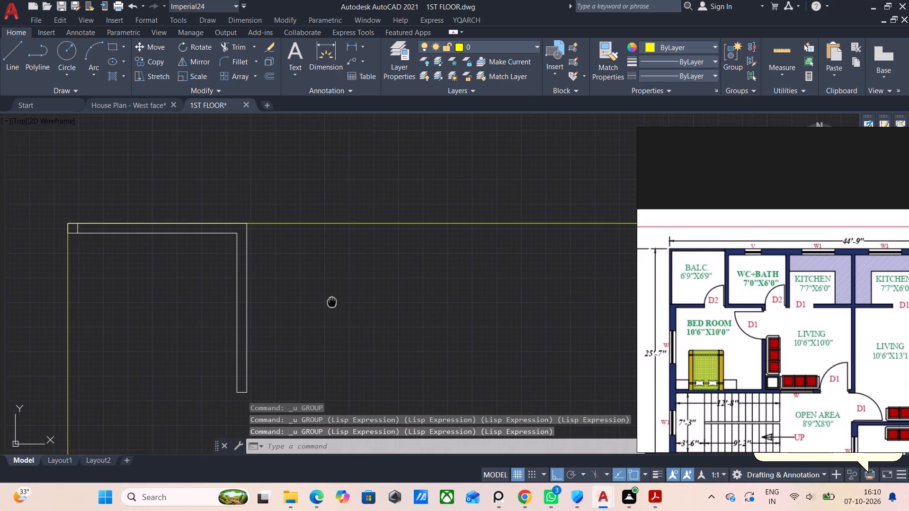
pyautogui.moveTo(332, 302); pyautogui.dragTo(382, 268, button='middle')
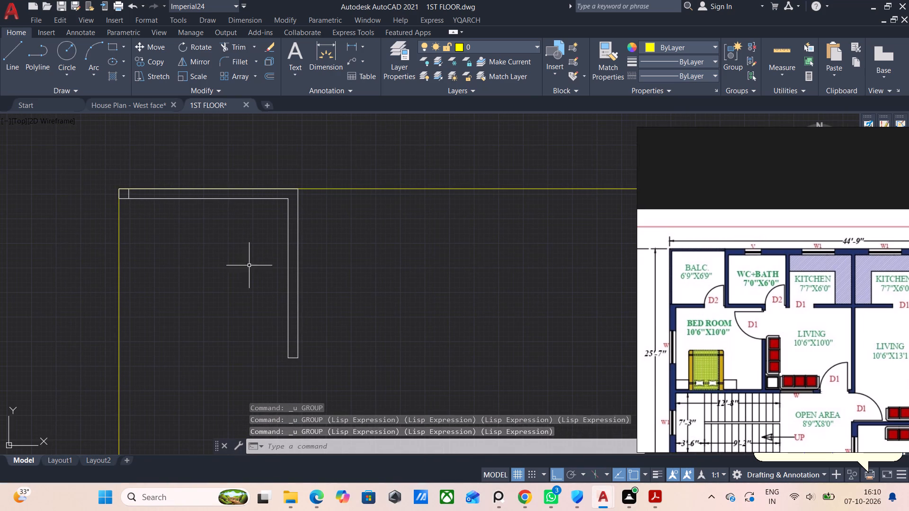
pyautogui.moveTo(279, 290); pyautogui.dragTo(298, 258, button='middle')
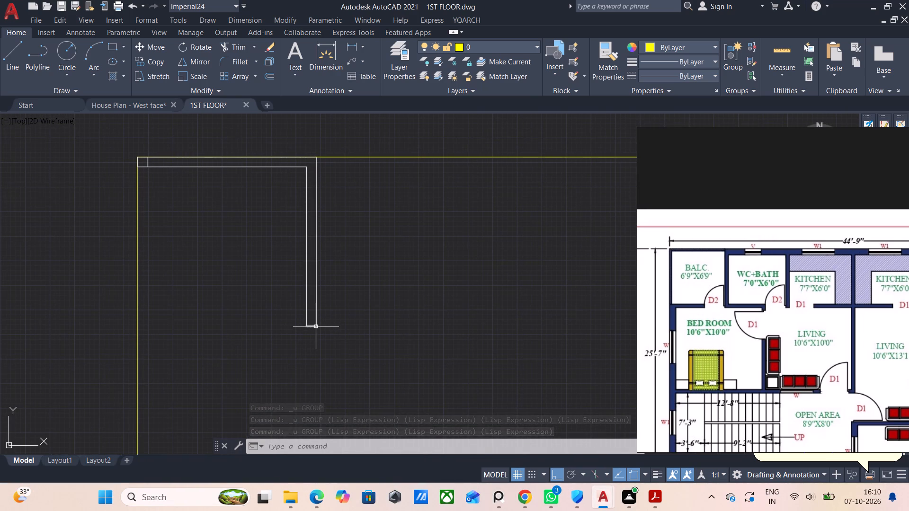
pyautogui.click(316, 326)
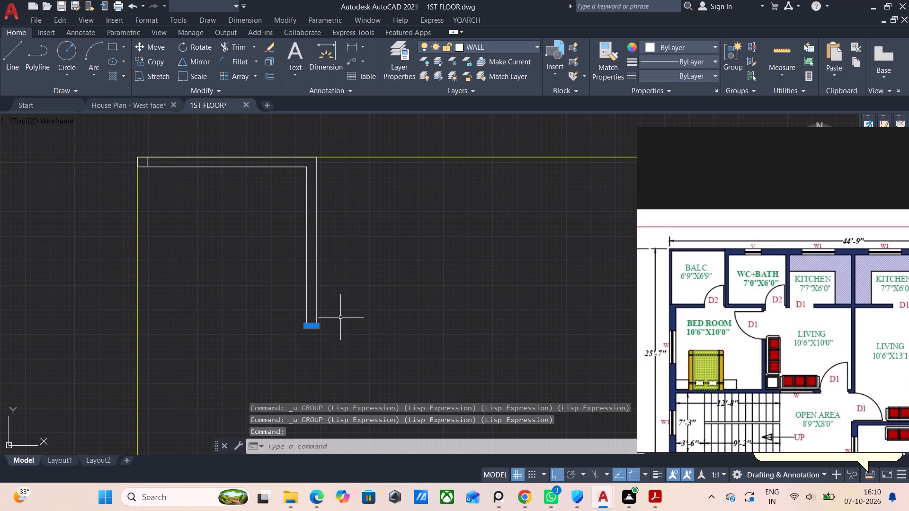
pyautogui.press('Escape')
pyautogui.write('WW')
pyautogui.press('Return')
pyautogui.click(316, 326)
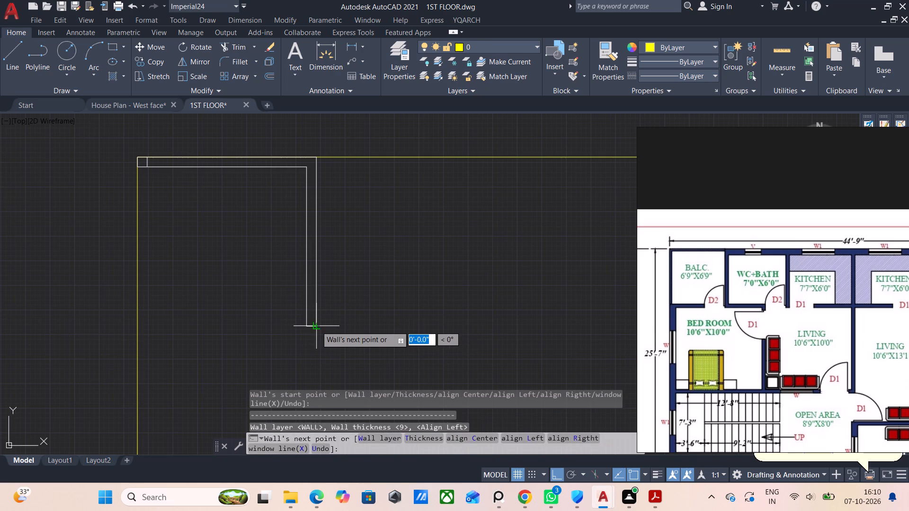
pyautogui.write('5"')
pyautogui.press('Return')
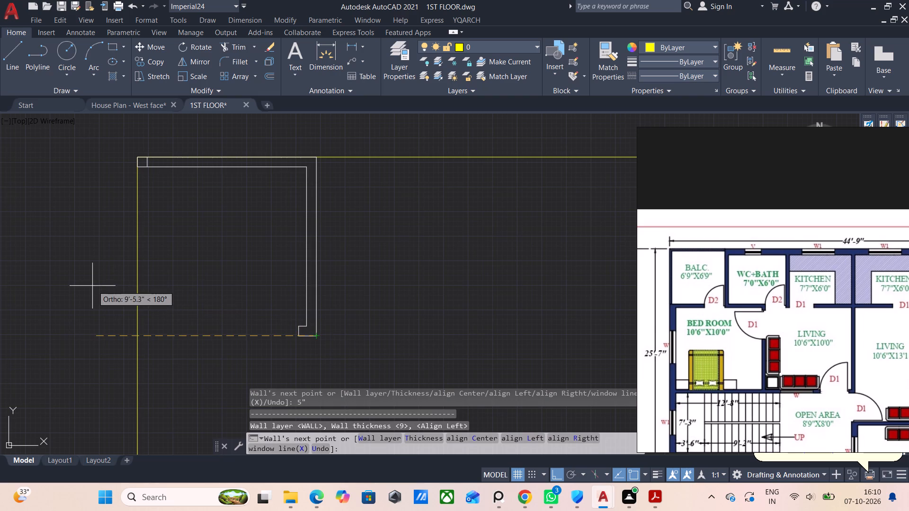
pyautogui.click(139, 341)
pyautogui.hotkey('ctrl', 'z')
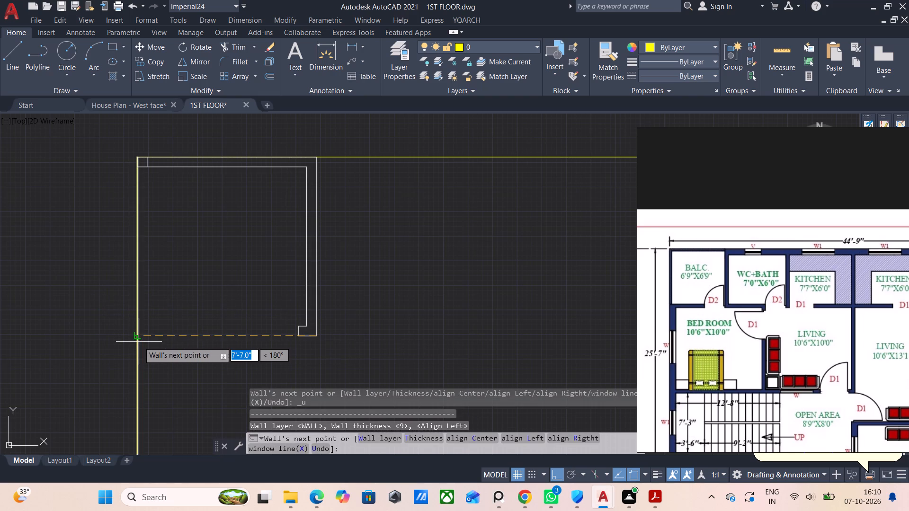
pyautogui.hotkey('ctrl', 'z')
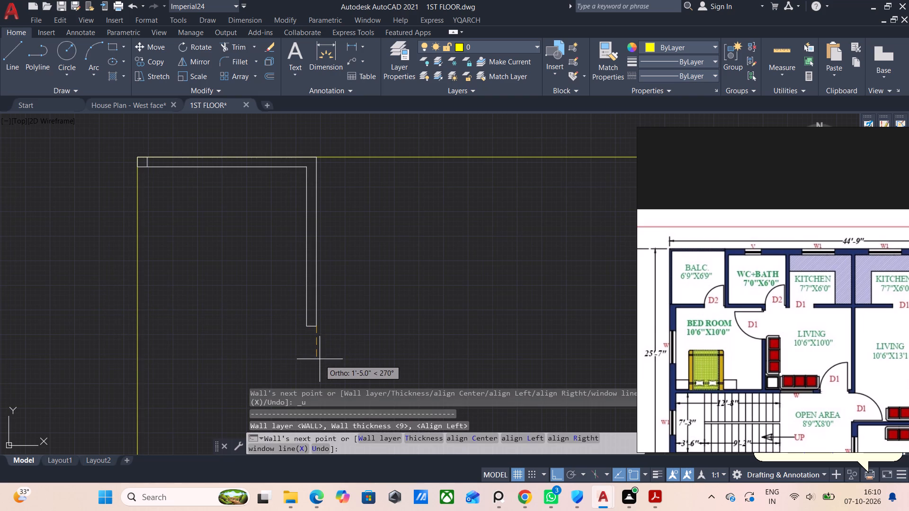
# Set the wall thickness to 5" for the wall continuing from the lower end of the balcony's right wall.
pyautogui.click(419, 438)
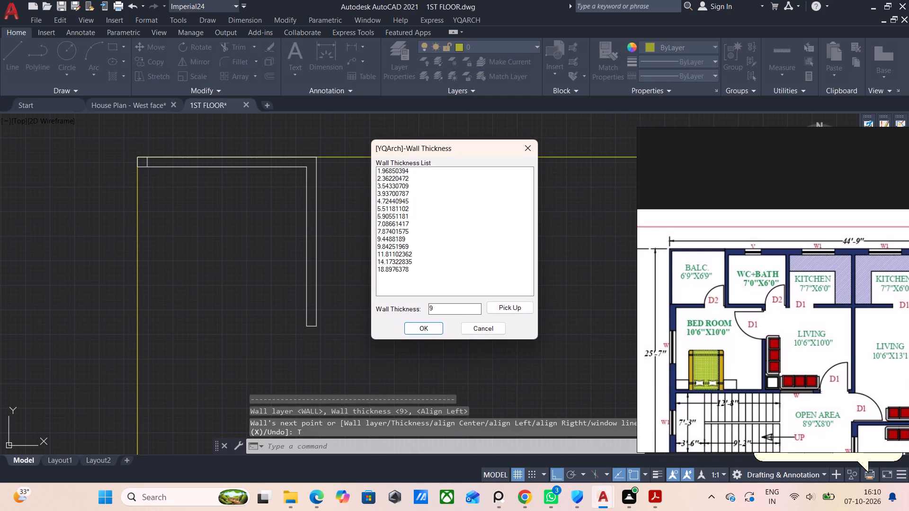
pyautogui.click(460, 308)
pyautogui.press('BackSpace')
pyautogui.press('5')
pyautogui.hotkey('shift', '"')
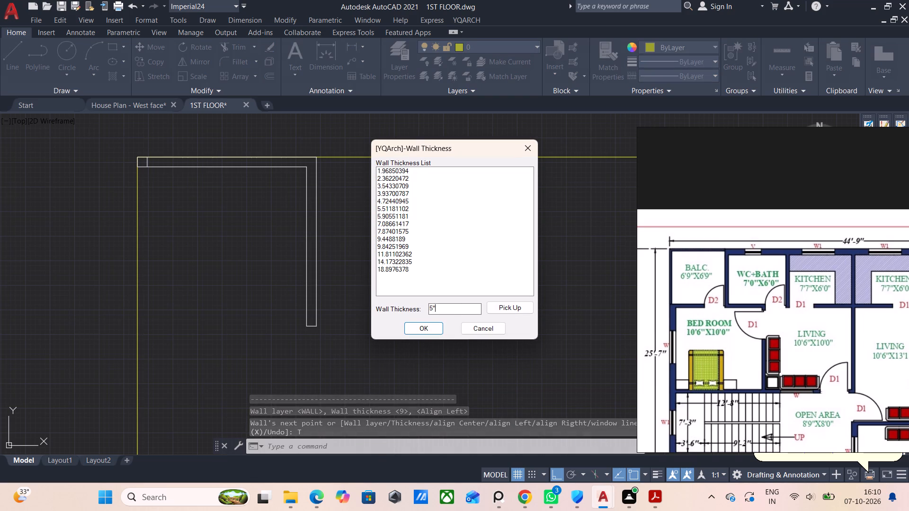
pyautogui.press('Return')
pyautogui.click(431, 326)
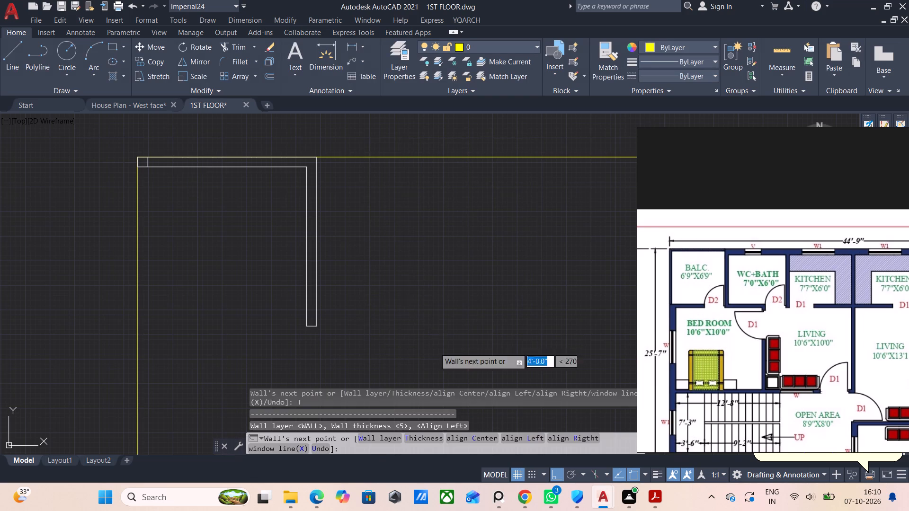
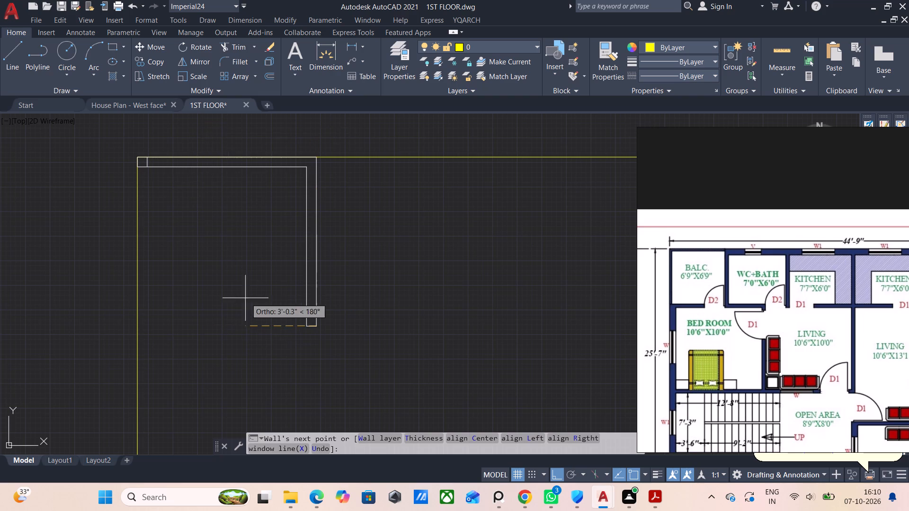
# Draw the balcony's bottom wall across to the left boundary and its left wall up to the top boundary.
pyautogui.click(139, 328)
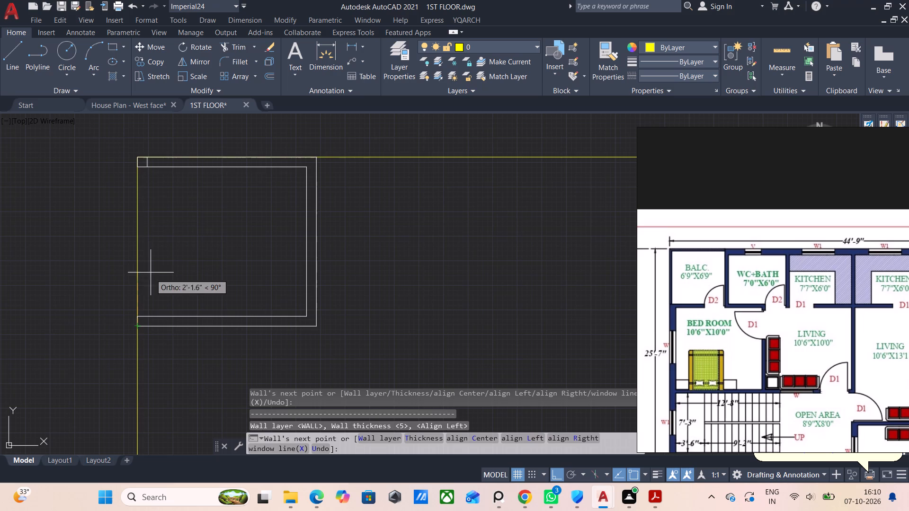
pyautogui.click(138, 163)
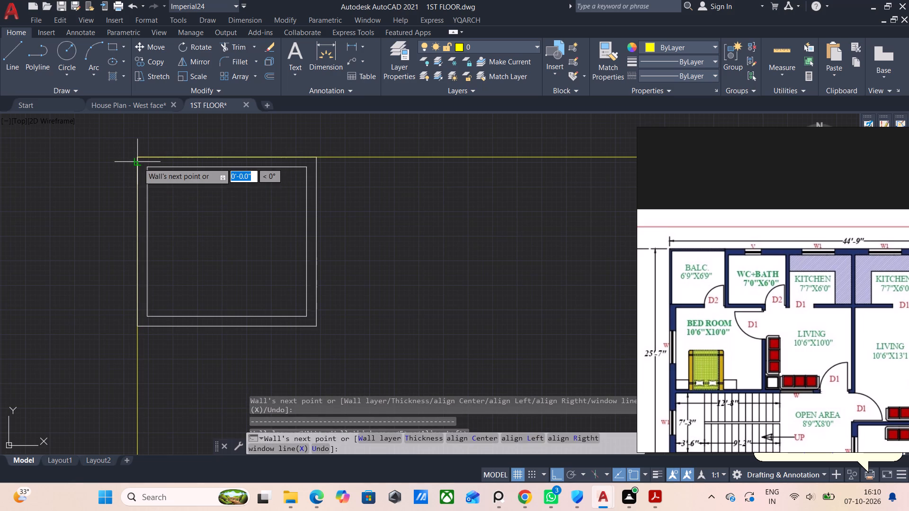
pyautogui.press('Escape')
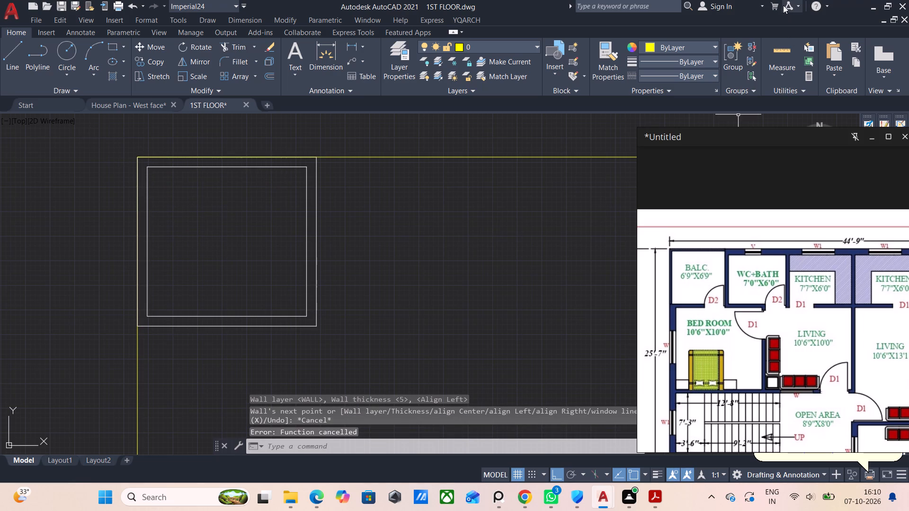
# Measure the balcony's inner dimensions and area.
pyautogui.click(781, 70)
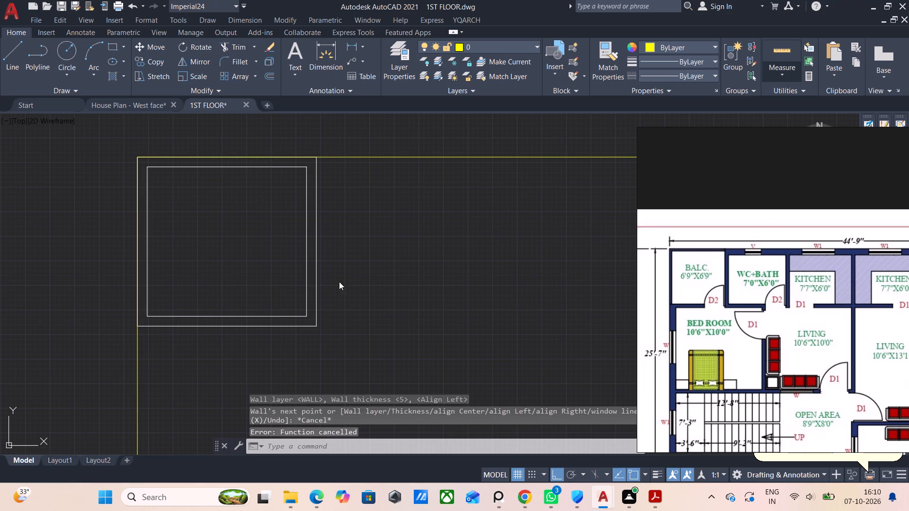
pyautogui.click(782, 99)
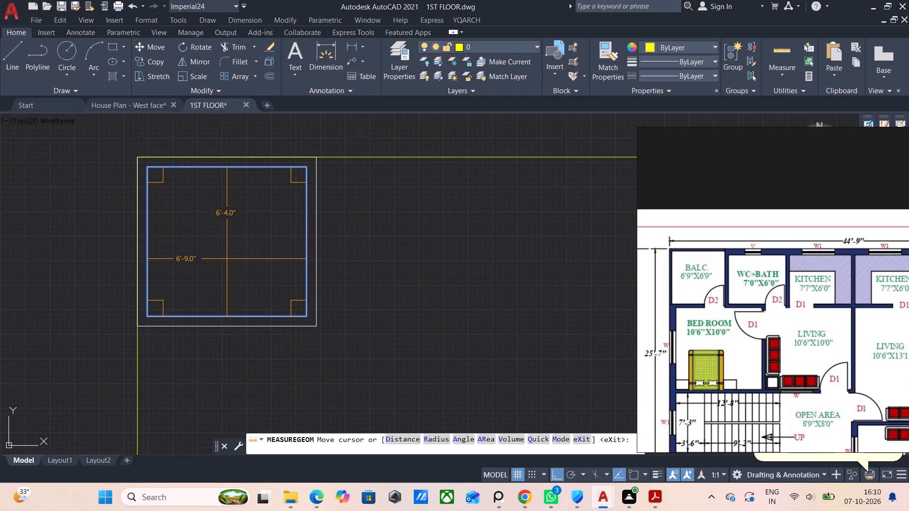
pyautogui.click(227, 259)
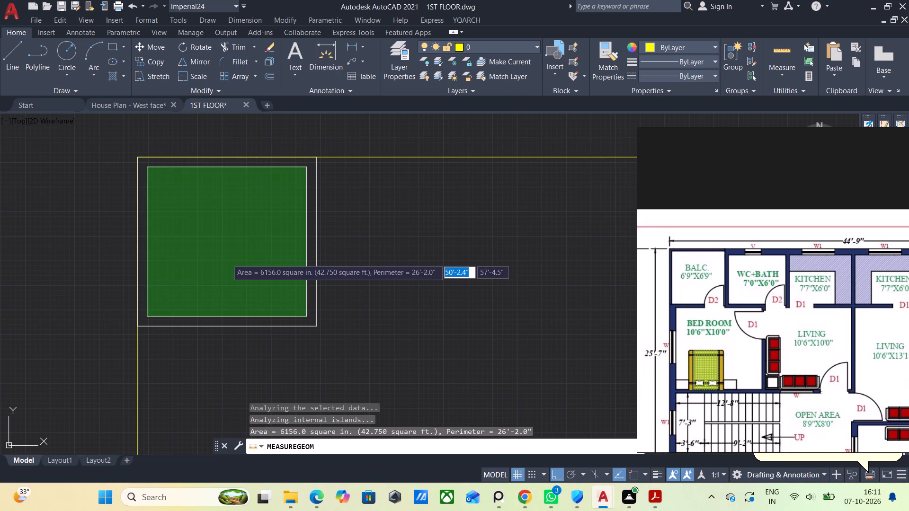
pyautogui.press('Escape')
pyautogui.press('Escape')
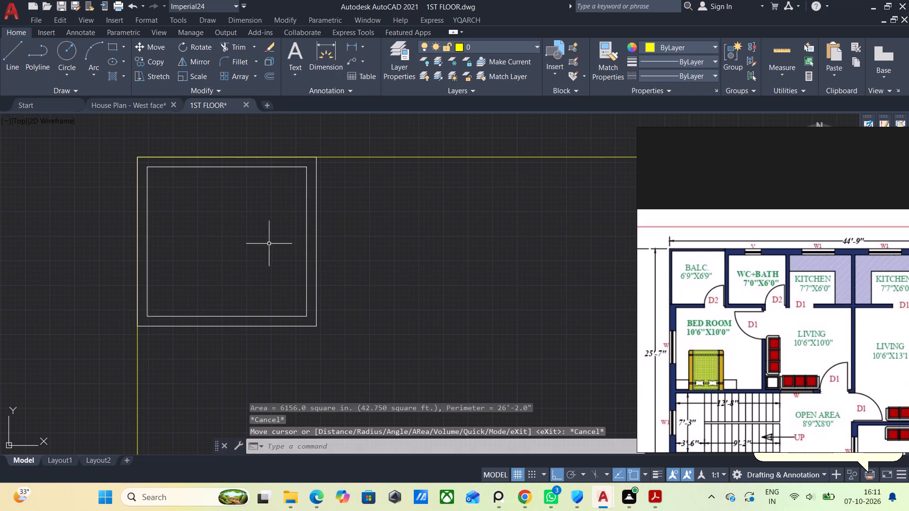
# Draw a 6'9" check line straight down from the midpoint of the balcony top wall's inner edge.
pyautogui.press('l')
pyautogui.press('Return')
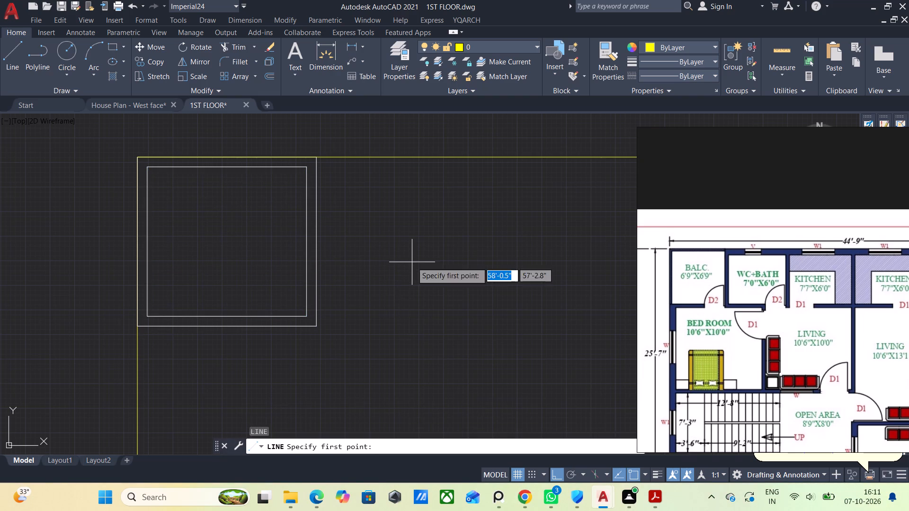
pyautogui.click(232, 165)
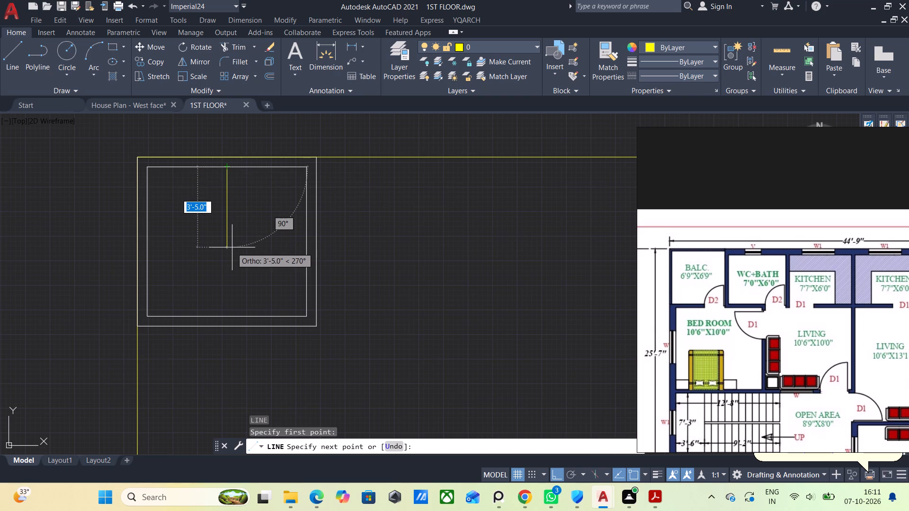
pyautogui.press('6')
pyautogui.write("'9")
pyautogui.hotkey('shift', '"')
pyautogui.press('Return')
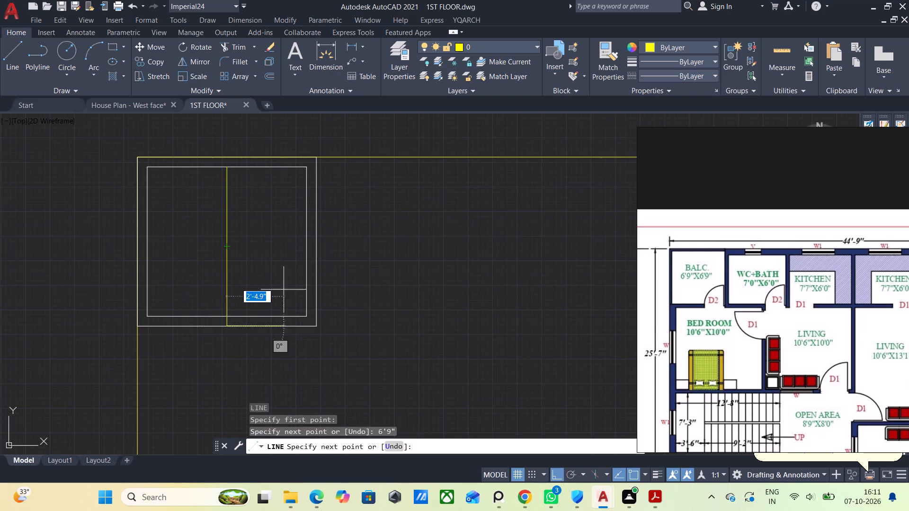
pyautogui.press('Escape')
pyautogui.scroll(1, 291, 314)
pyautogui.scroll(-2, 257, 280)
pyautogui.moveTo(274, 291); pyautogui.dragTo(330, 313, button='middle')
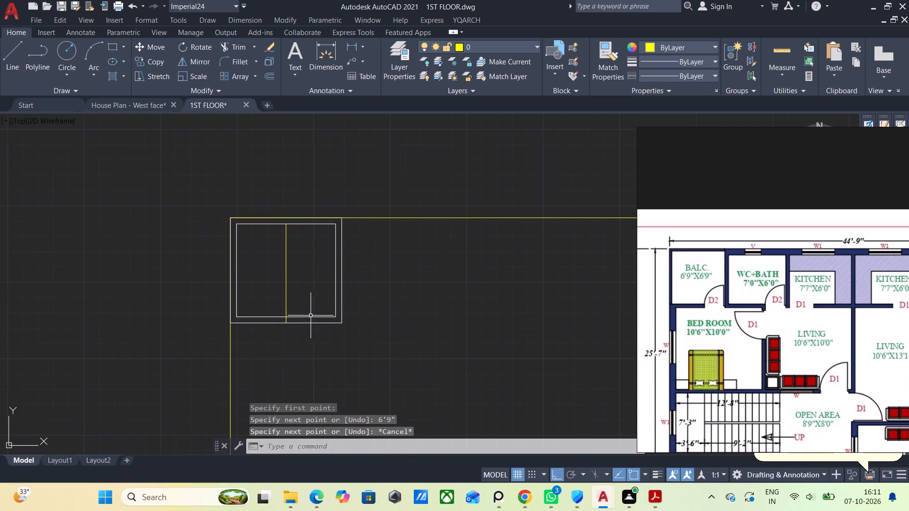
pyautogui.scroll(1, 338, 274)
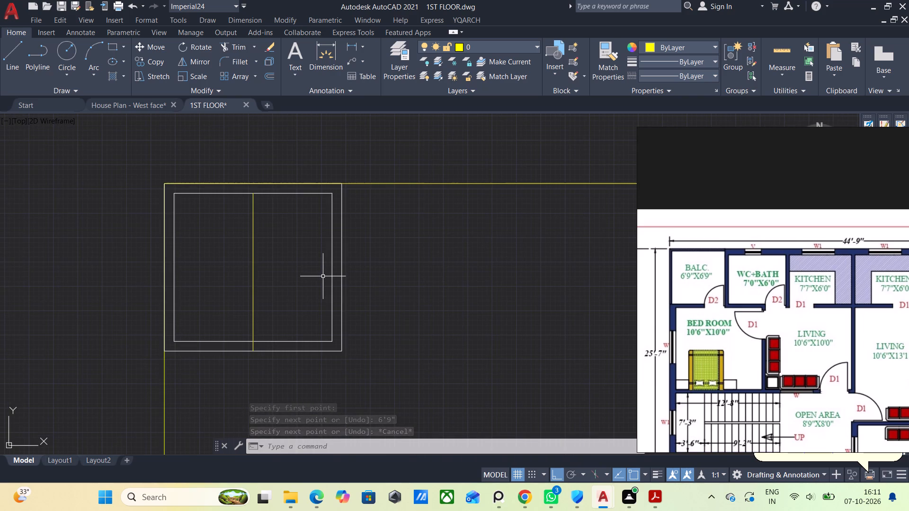
# Undo the check line and the balcony's left, bottom and right walls, back to the top wall alone.
pyautogui.hotkey('ctrl', 'z')
pyautogui.hotkey('ctrl', 'z')
pyautogui.hotkey('ctrl', 'z')
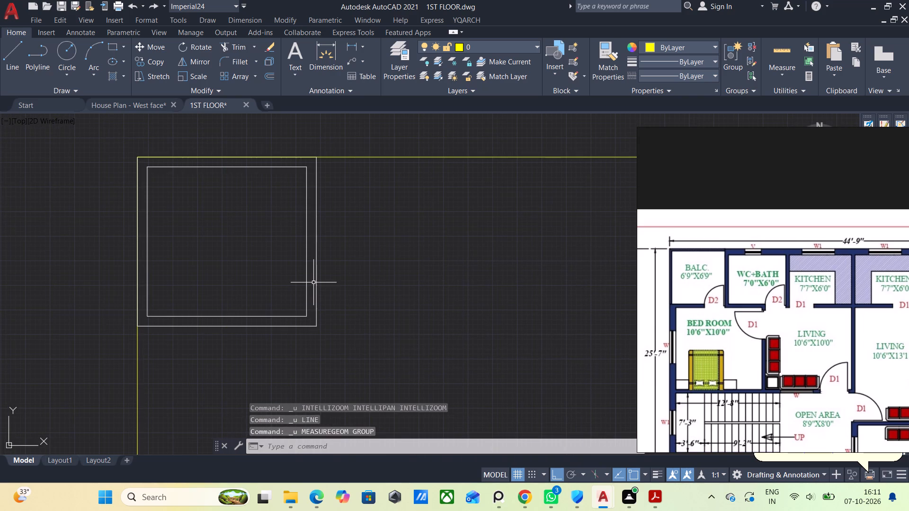
pyautogui.hotkey('ctrl', 'z')
pyautogui.hotkey('ctrl', 'z')
pyautogui.hotkey('ctrl', 'z')
pyautogui.hotkey('ctrl', 'z')
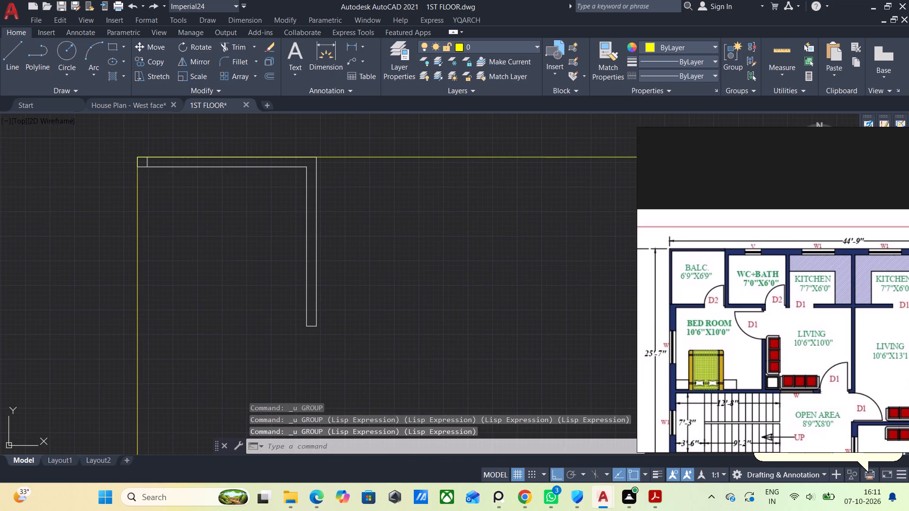
pyautogui.hotkey('ctrl', 'z')
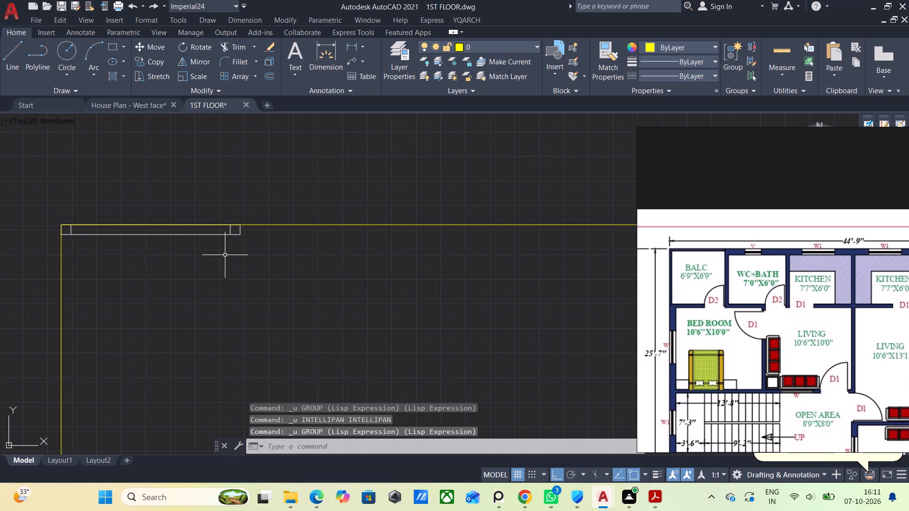
# Draw the balcony's right wall 6'9" down from the top wall's lower outer corner, and extend it another 5".
pyautogui.write('WW')
pyautogui.press('Return')
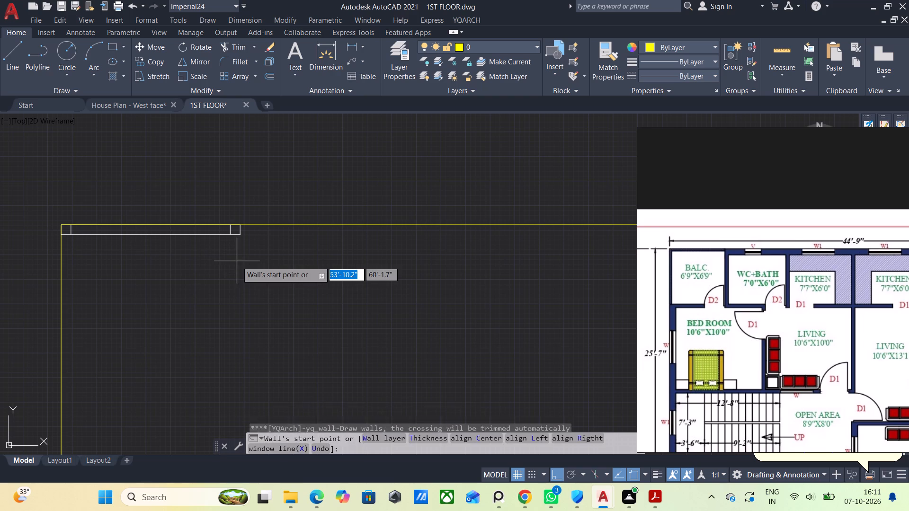
pyautogui.click(242, 237)
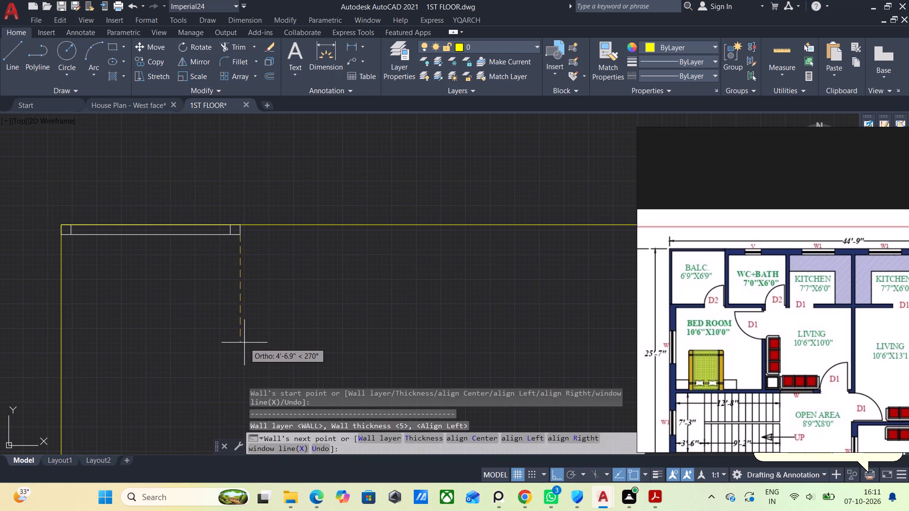
pyautogui.write('6\'9"')
pyautogui.press('Return')
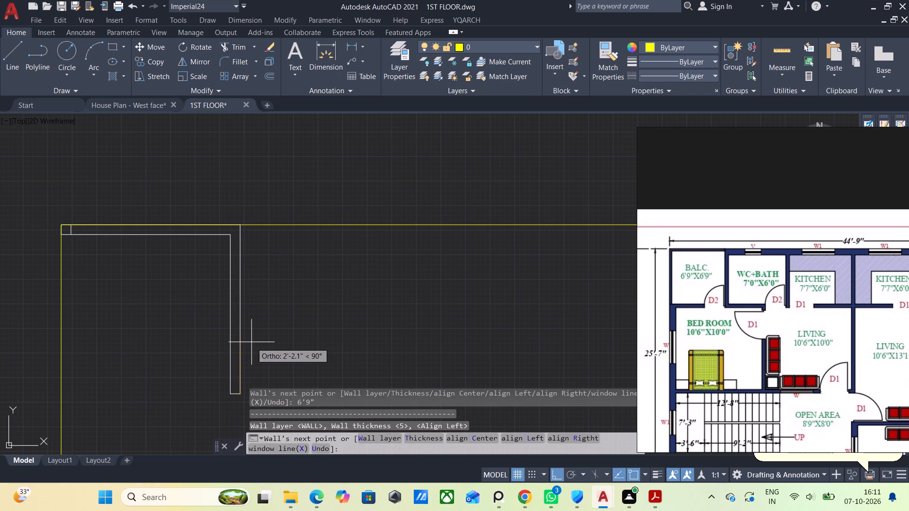
pyautogui.moveTo(229, 405); pyautogui.dragTo(237, 343, button='middle')
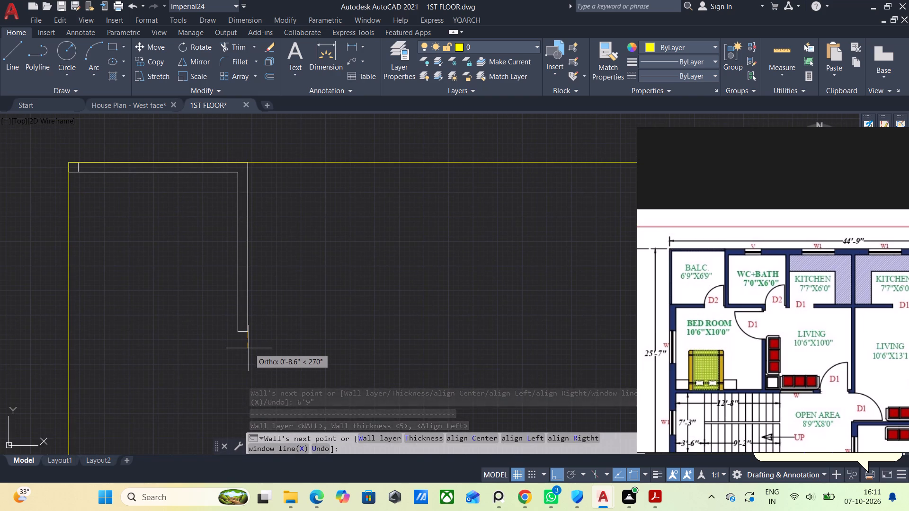
pyautogui.write('5"')
pyautogui.press('Return')
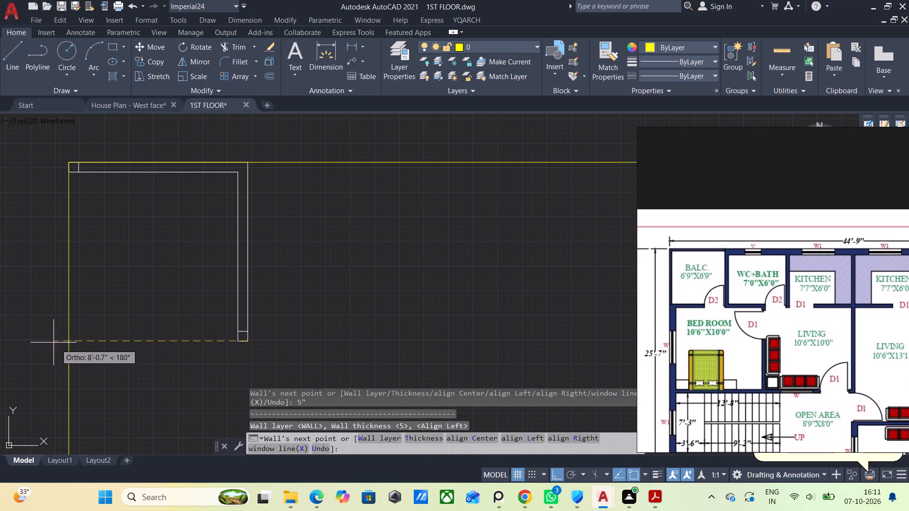
# Close the balcony with a bottom wall to the left boundary and a left wall up to the top boundary.
pyautogui.click(72, 338)
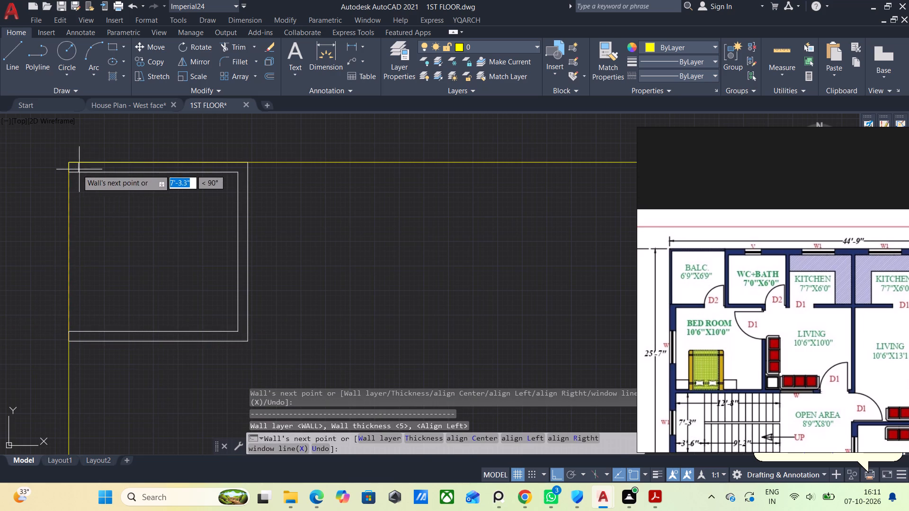
pyautogui.click(68, 161)
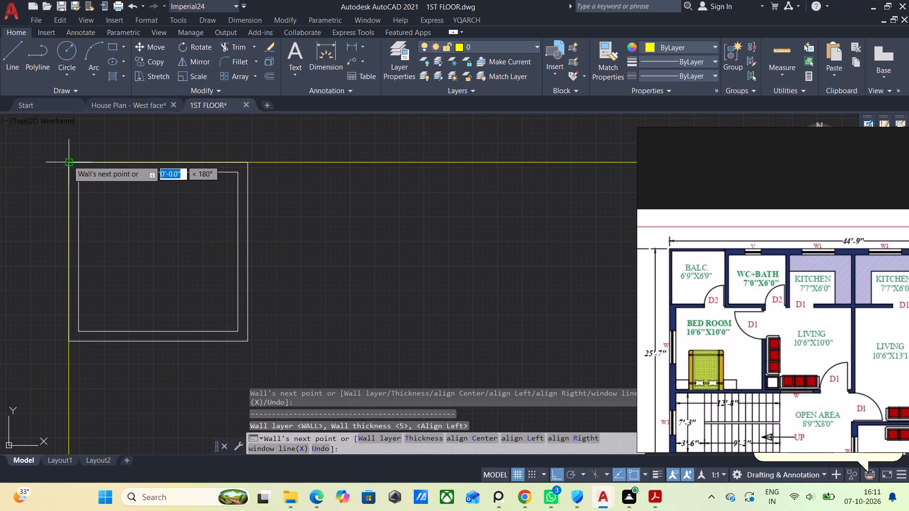
pyautogui.press('Escape')
# Measure the redrawn balcony's inner width and height.
pyautogui.click(783, 48)
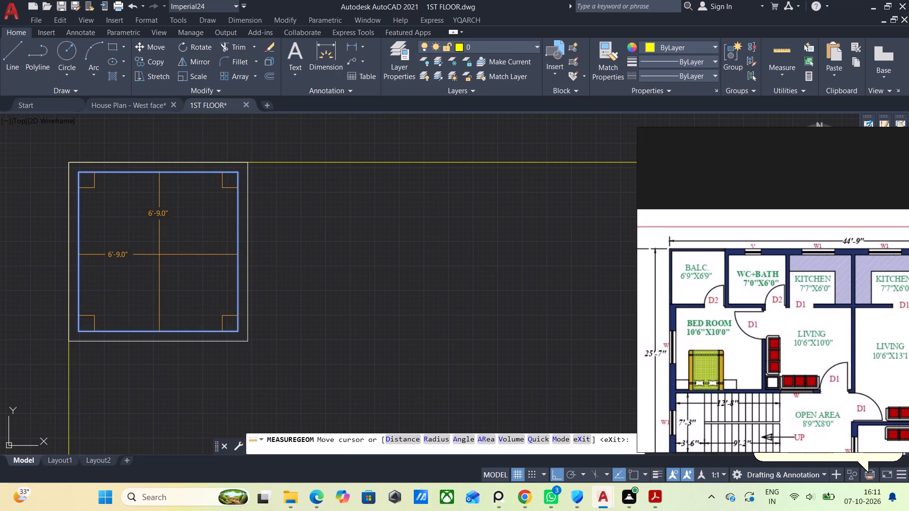
pyautogui.press('Escape')
# Draw a 9" thick WC+Bath top wall 7' rightward along the top boundary from the balcony's upper-right outer corner.
pyautogui.moveTo(374, 280); pyautogui.dragTo(337, 282, button='middle')
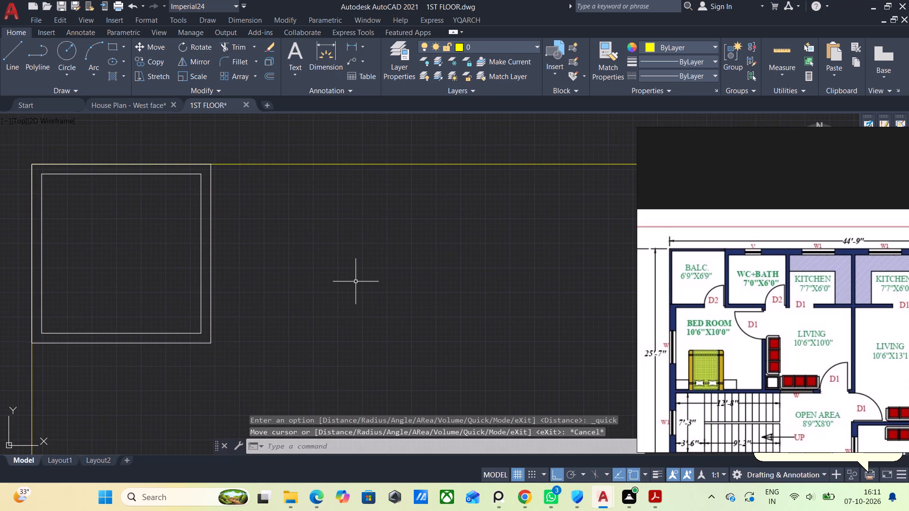
pyautogui.press('w')
pyautogui.press('w')
pyautogui.press('Return')
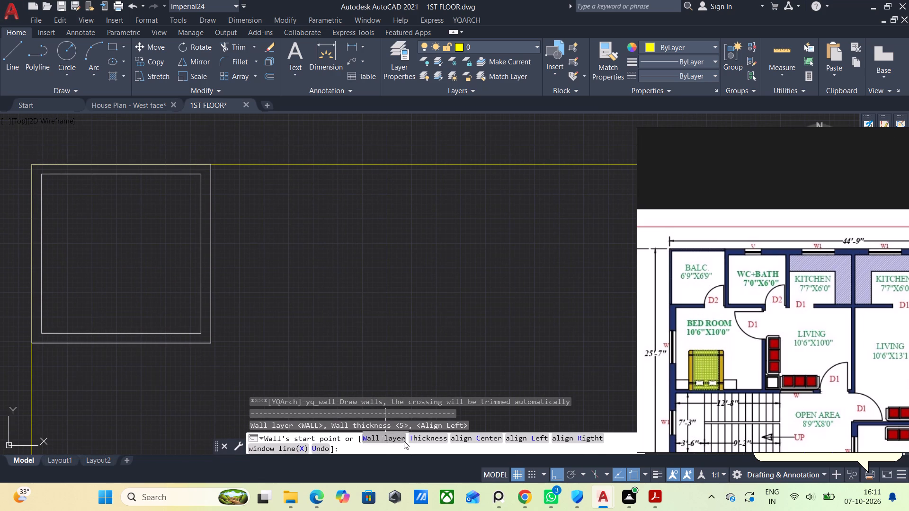
pyautogui.click(425, 440)
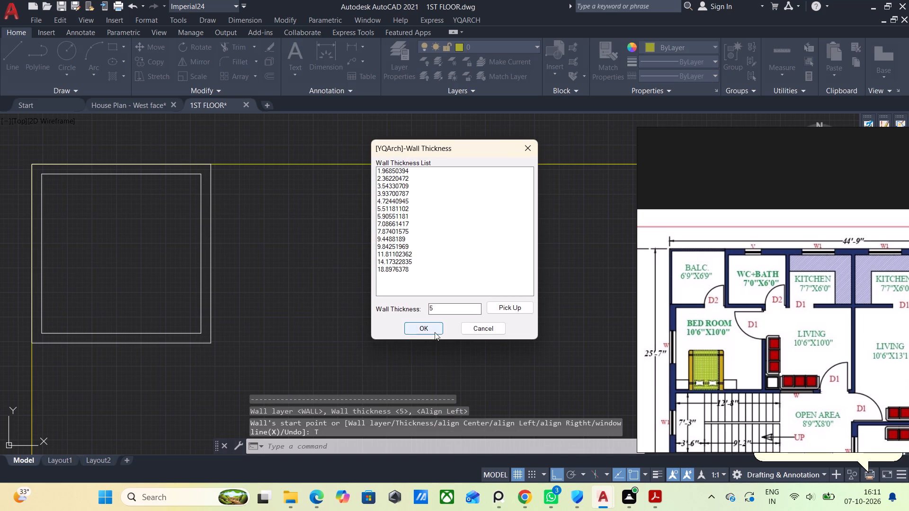
pyautogui.click(458, 309)
pyautogui.press('BackSpace')
pyautogui.write('9"')
pyautogui.press('Return')
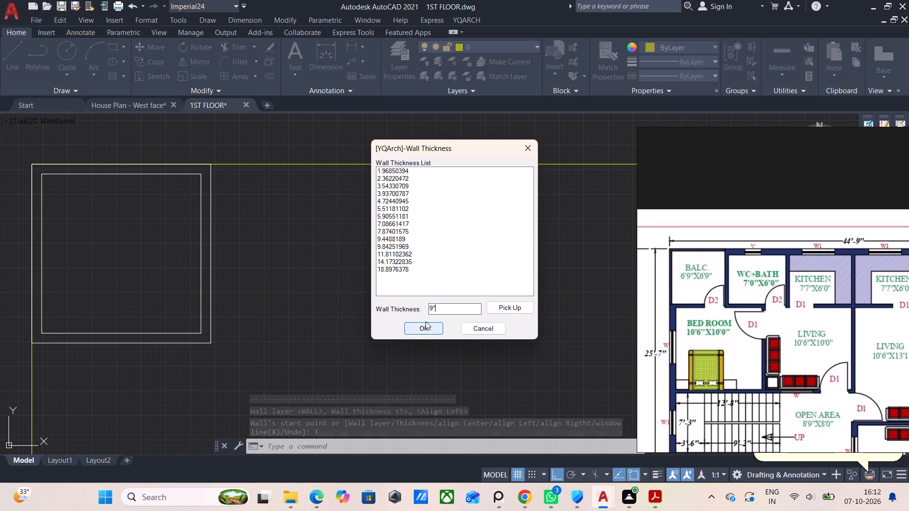
pyautogui.click(428, 328)
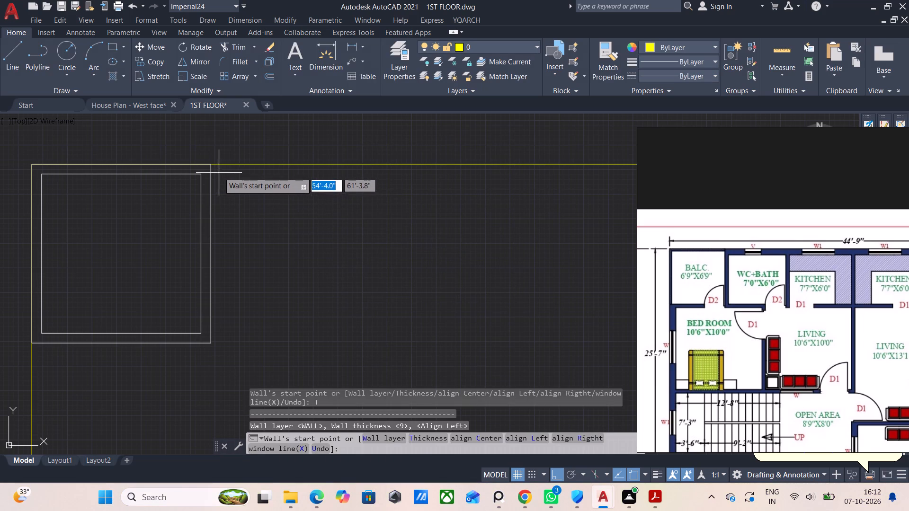
pyautogui.click(214, 167)
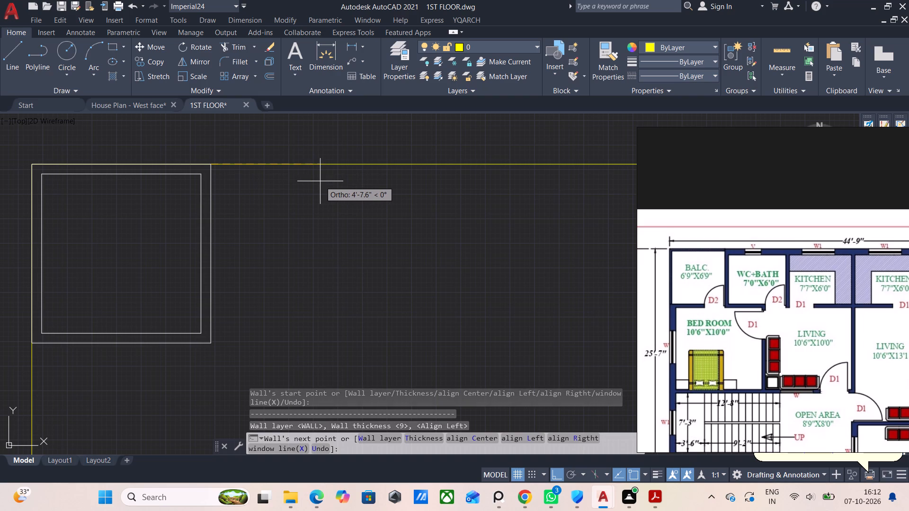
pyautogui.write("7'")
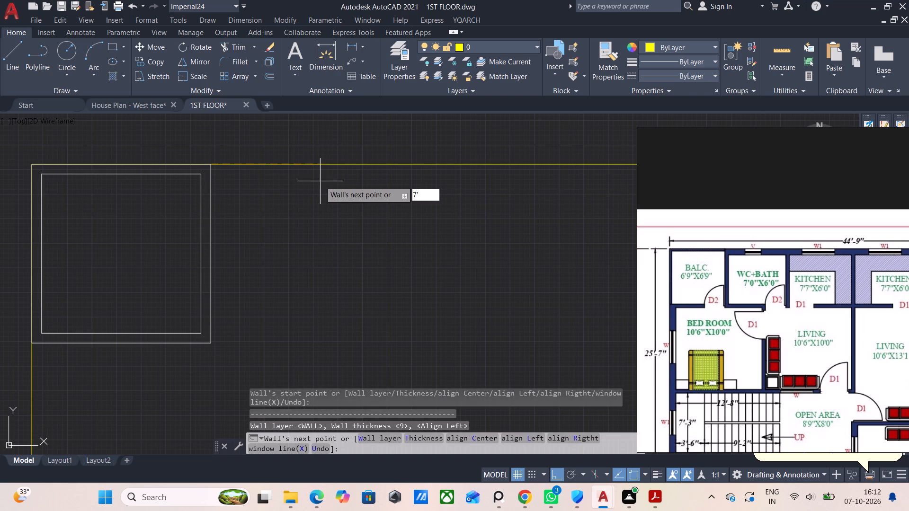
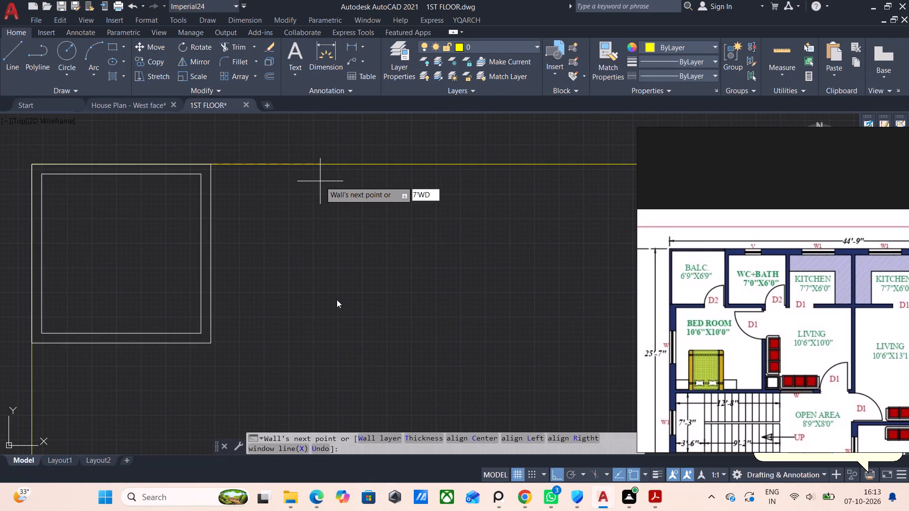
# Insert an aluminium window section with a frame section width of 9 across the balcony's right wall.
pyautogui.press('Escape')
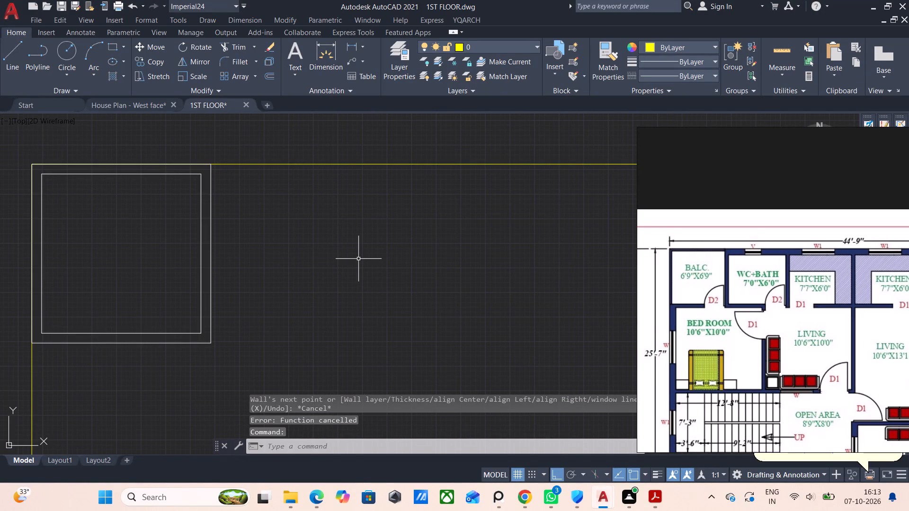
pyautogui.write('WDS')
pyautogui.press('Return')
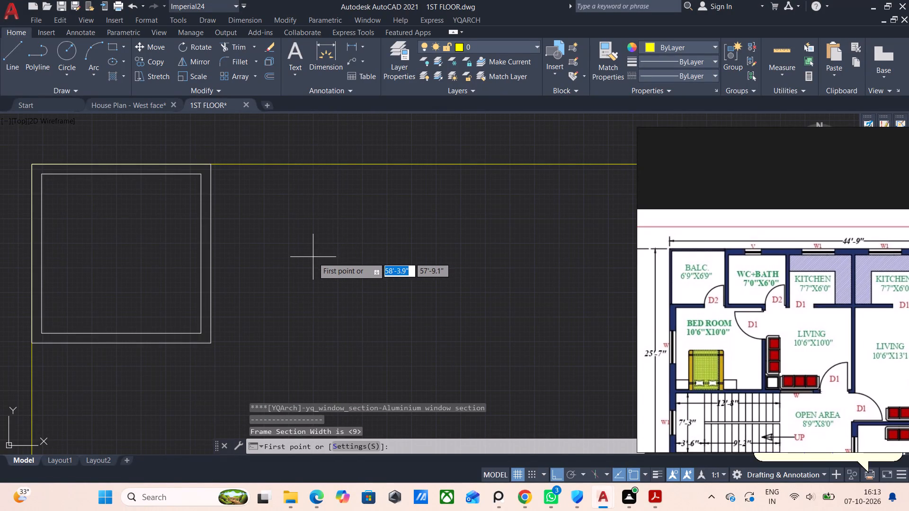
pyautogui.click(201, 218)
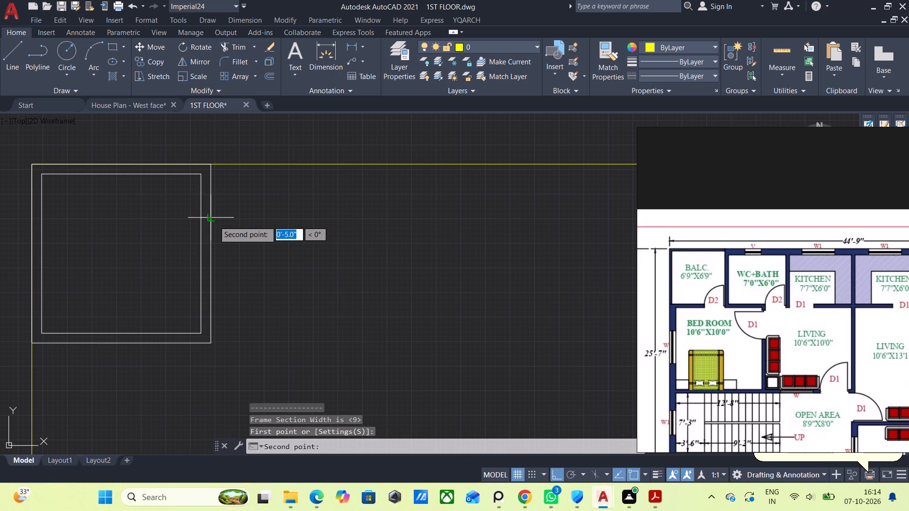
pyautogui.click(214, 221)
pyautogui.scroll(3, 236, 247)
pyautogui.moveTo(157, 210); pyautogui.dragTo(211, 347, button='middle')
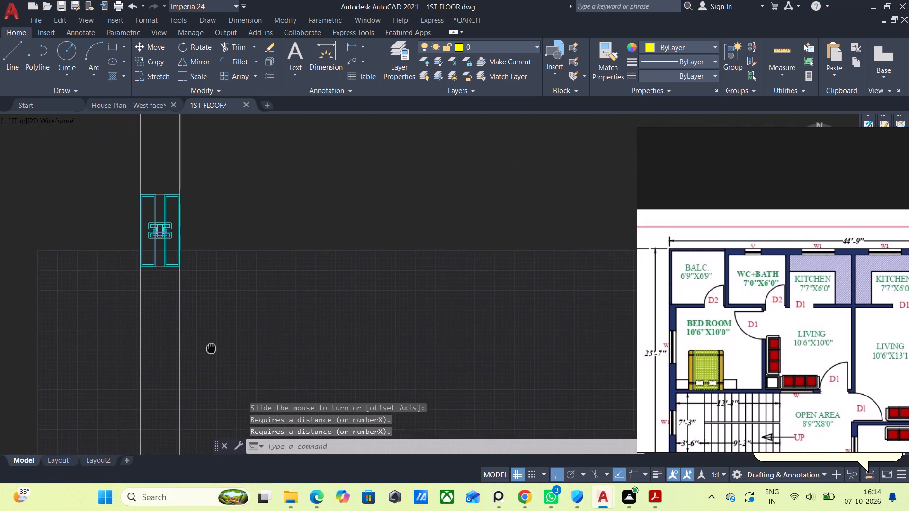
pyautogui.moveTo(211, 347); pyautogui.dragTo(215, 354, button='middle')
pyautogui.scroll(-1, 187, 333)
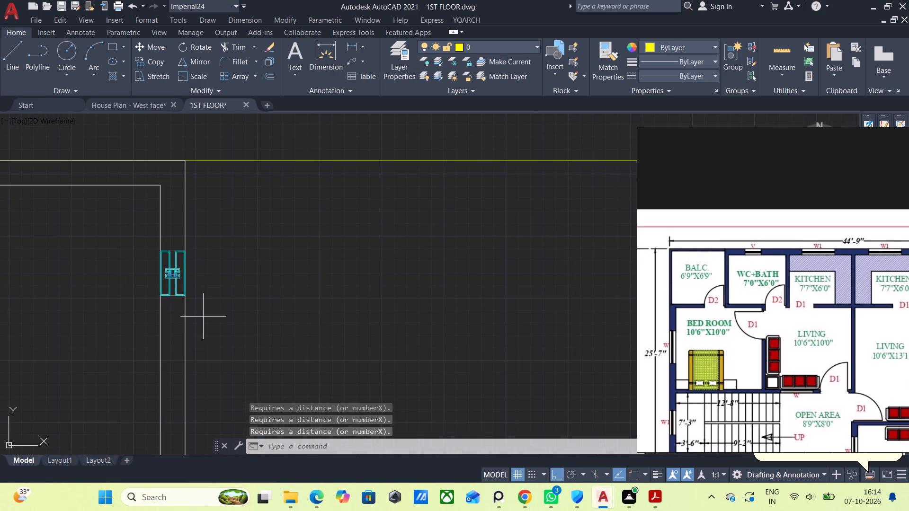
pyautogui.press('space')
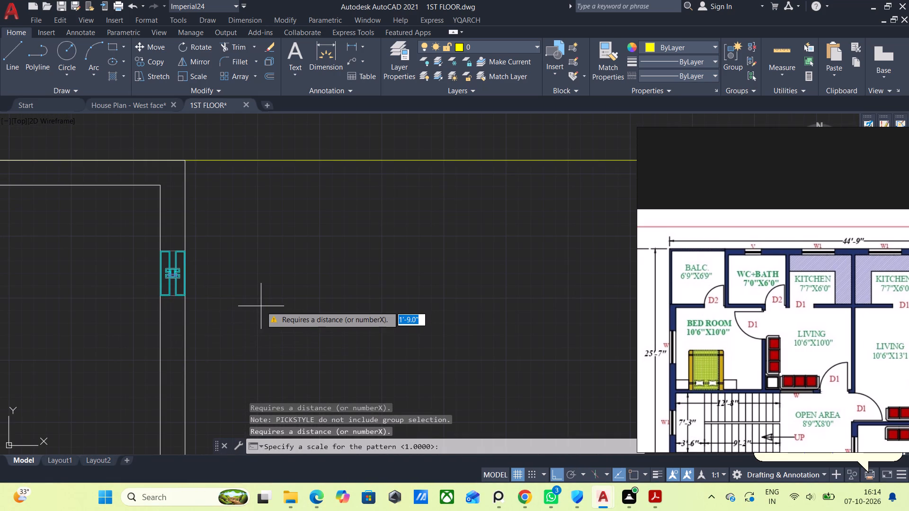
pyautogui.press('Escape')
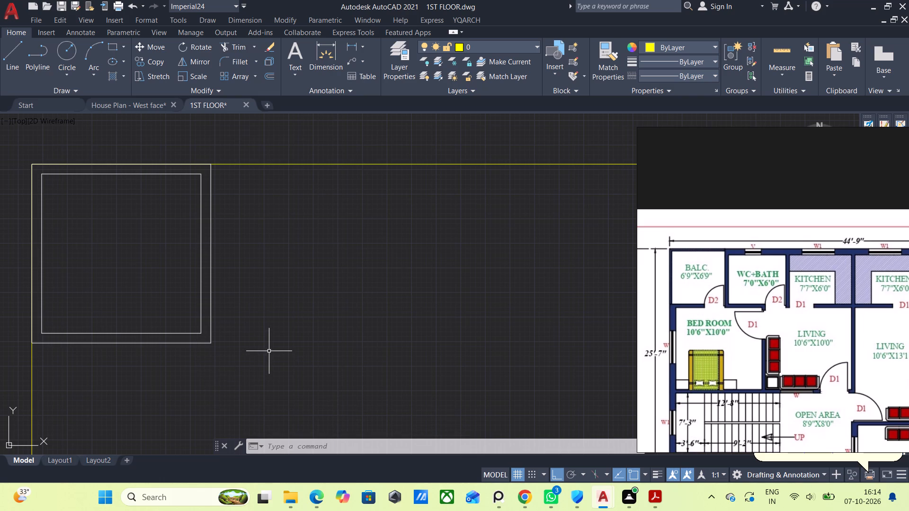
# Open a planar window about 59" wide at the middle of the balcony's right wall.
pyautogui.press('a')
pyautogui.press('w')
pyautogui.press('Return')
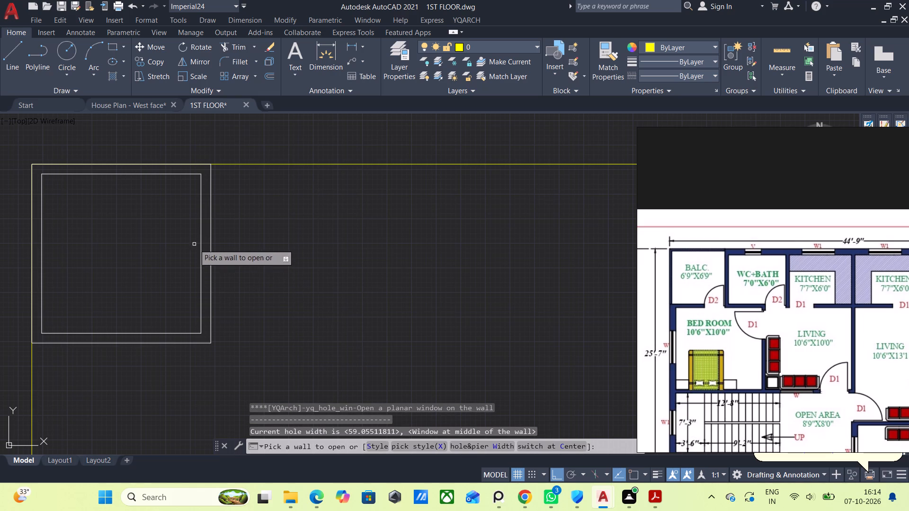
pyautogui.click(200, 221)
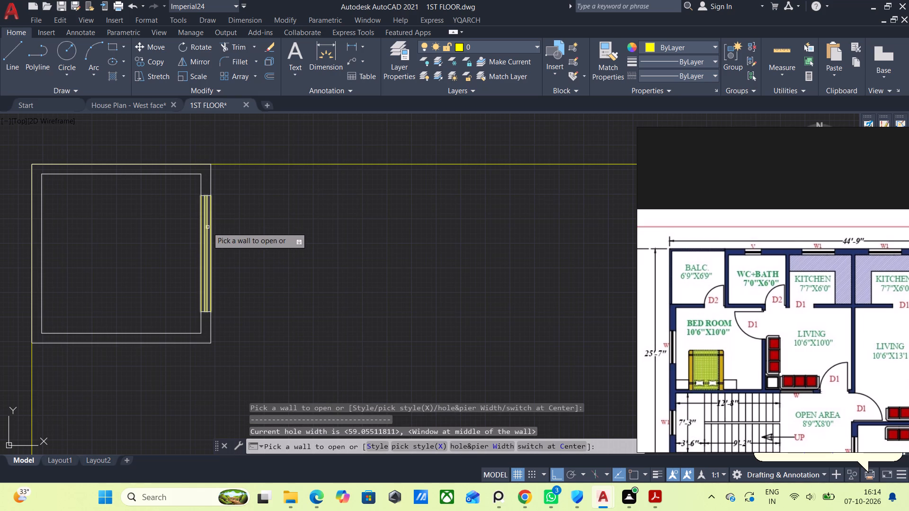
pyautogui.click(208, 228)
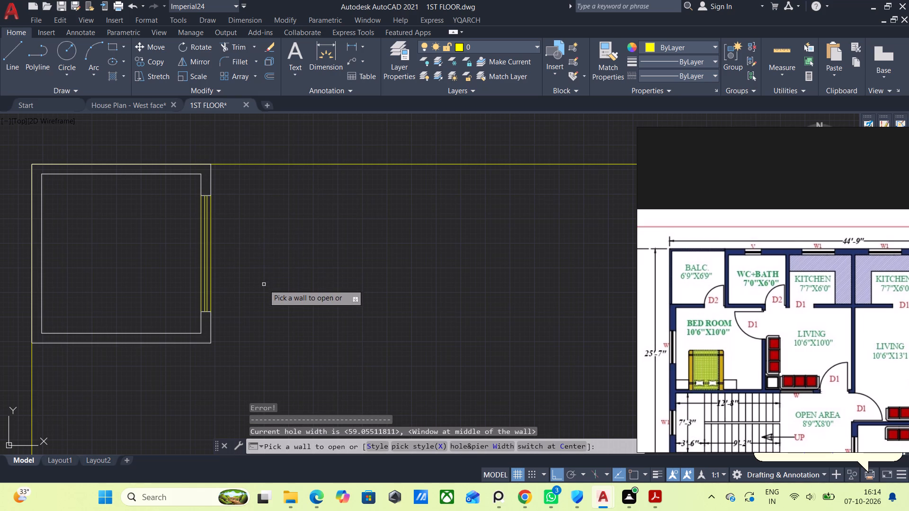
pyautogui.scroll(2, 234, 246)
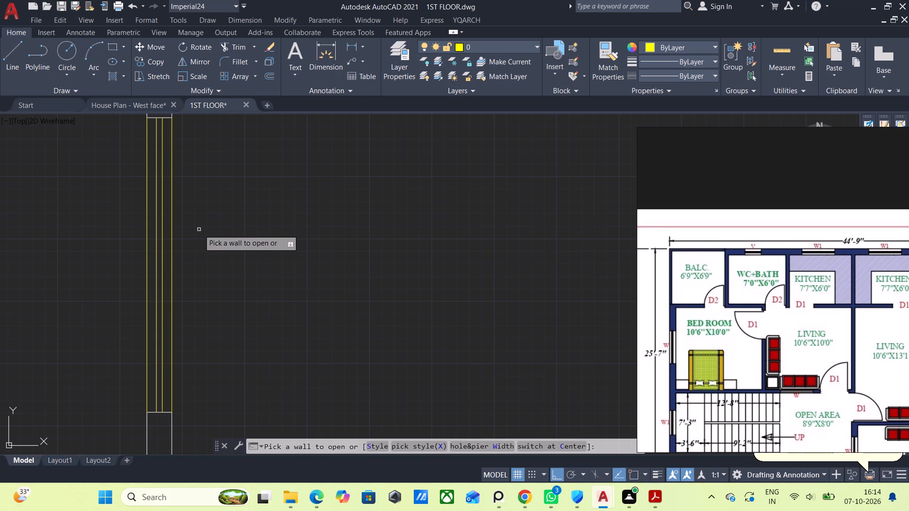
pyautogui.scroll(-2, 245, 273)
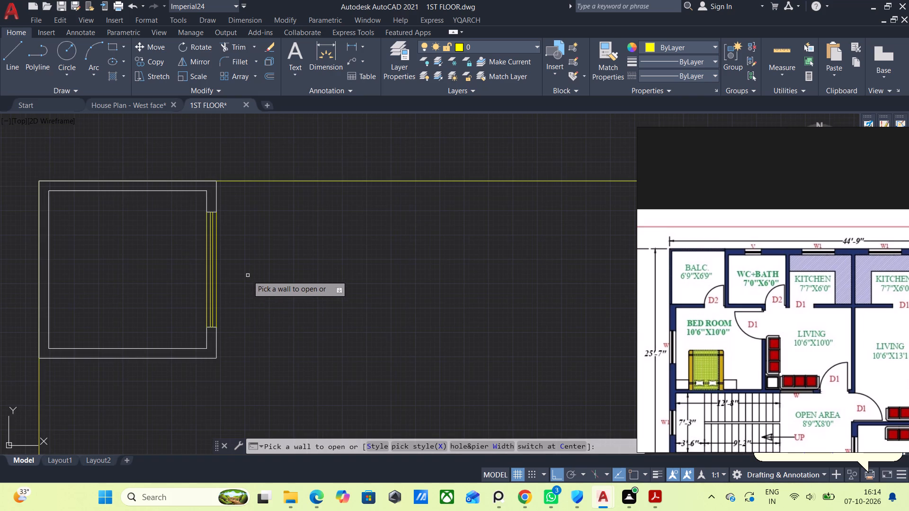
pyautogui.scroll(-2, 248, 275)
pyautogui.scroll(1, 250, 288)
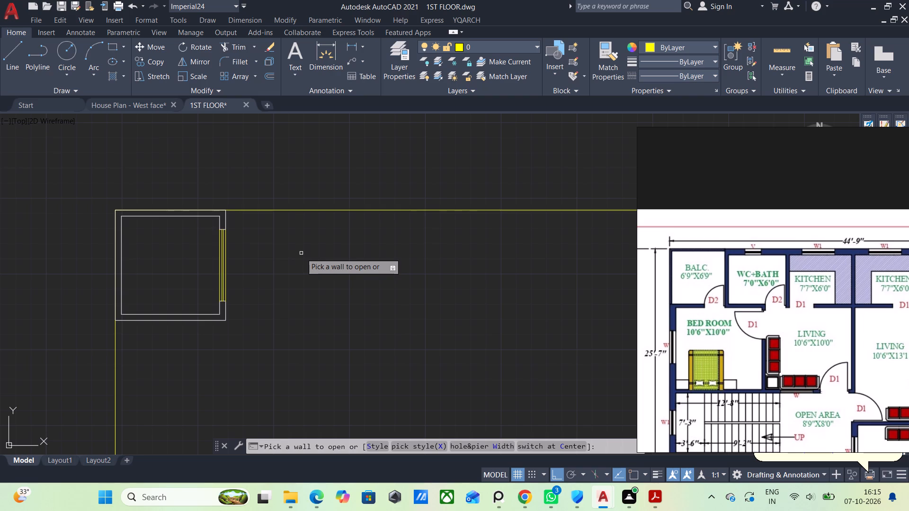
pyautogui.scroll(1, 254, 299)
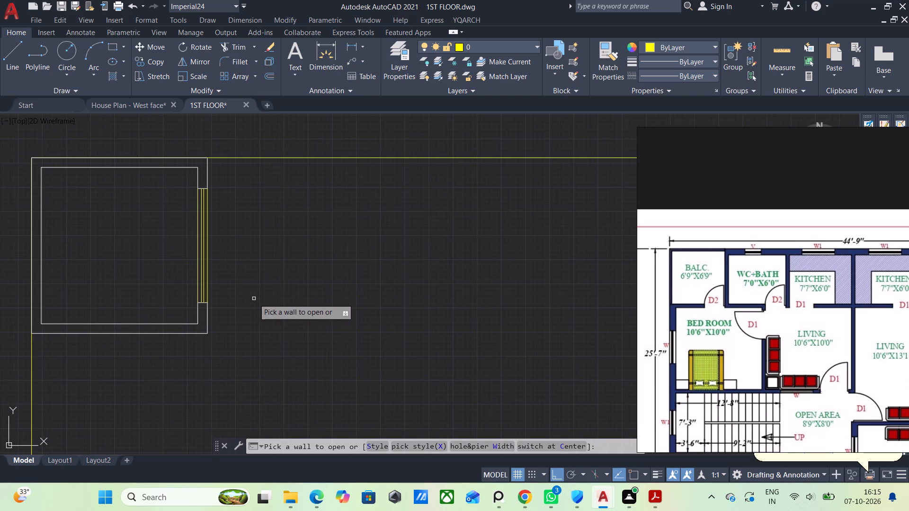
pyautogui.press('Escape')
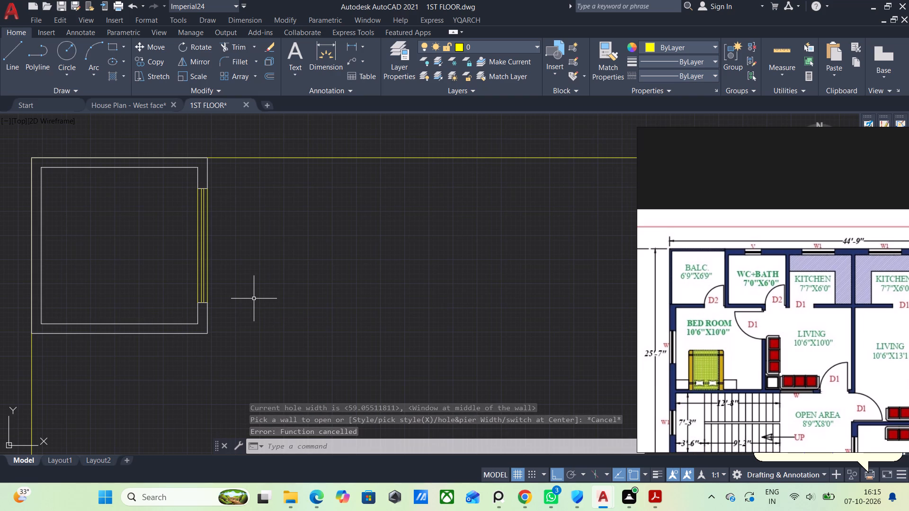
# Insert a Double Tread staircase section, first run rightward, with the default dimensions in the empty space left of the plan.
pyautogui.write('LTP')
pyautogui.press('Return')
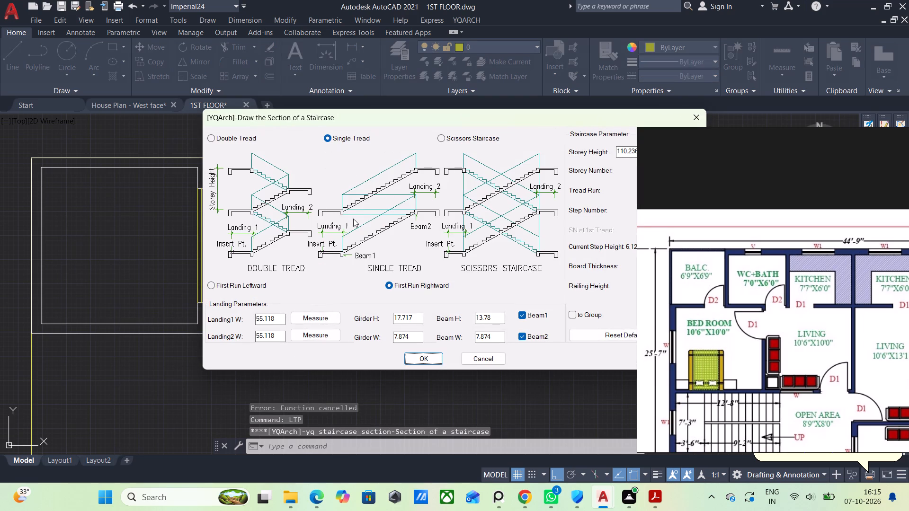
pyautogui.moveTo(701, 239); pyautogui.dragTo(690, 285, button='right')
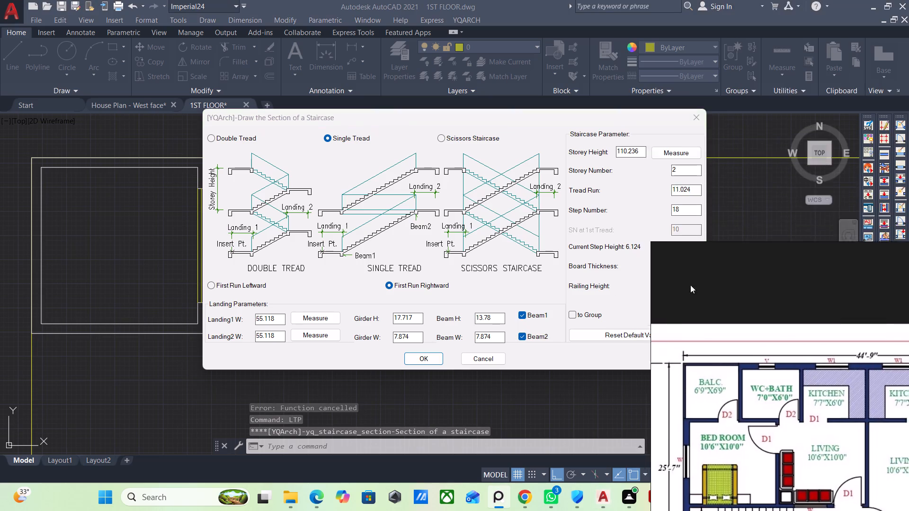
pyautogui.moveTo(690, 285); pyautogui.dragTo(535, 162, button='right')
pyautogui.click(703, 63)
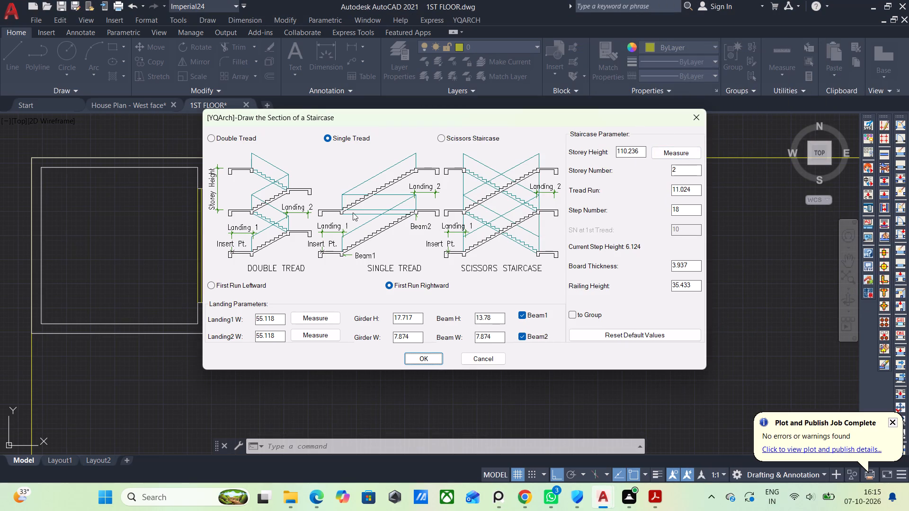
pyautogui.click(212, 138)
pyautogui.click(438, 356)
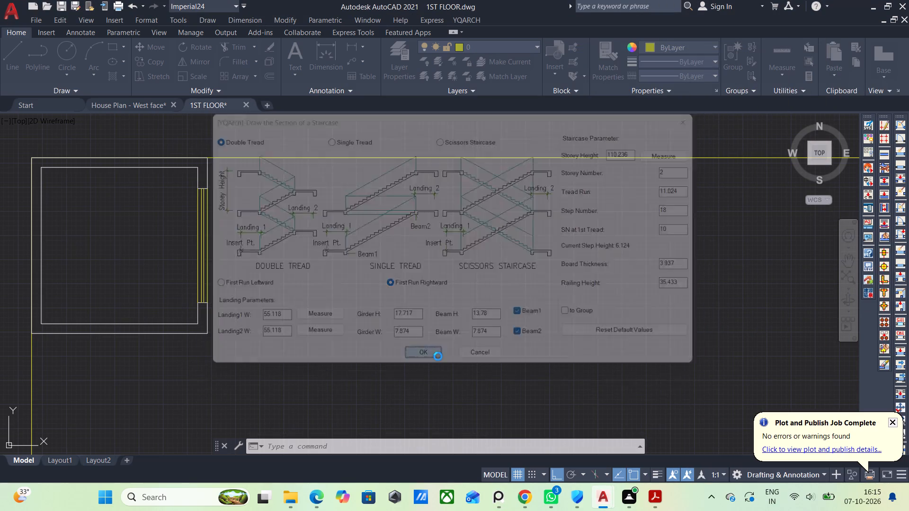
pyautogui.scroll(-2, 437, 386)
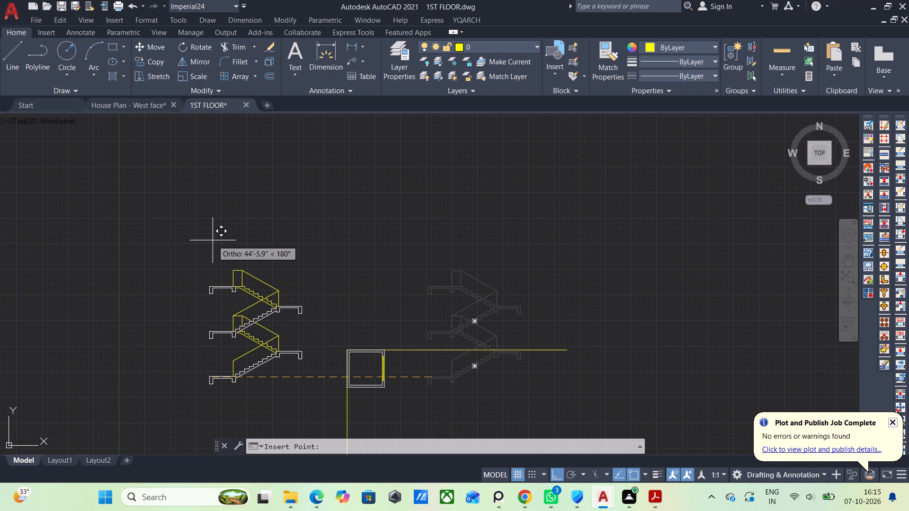
pyautogui.click(208, 236)
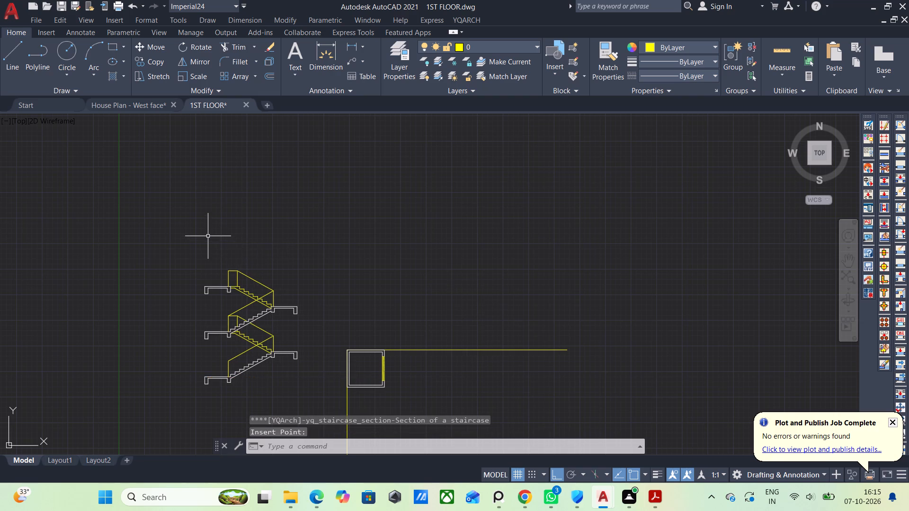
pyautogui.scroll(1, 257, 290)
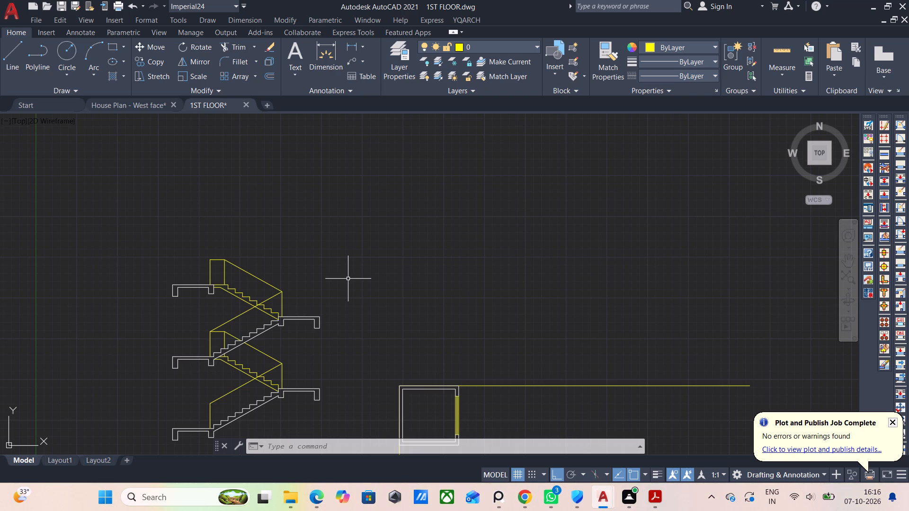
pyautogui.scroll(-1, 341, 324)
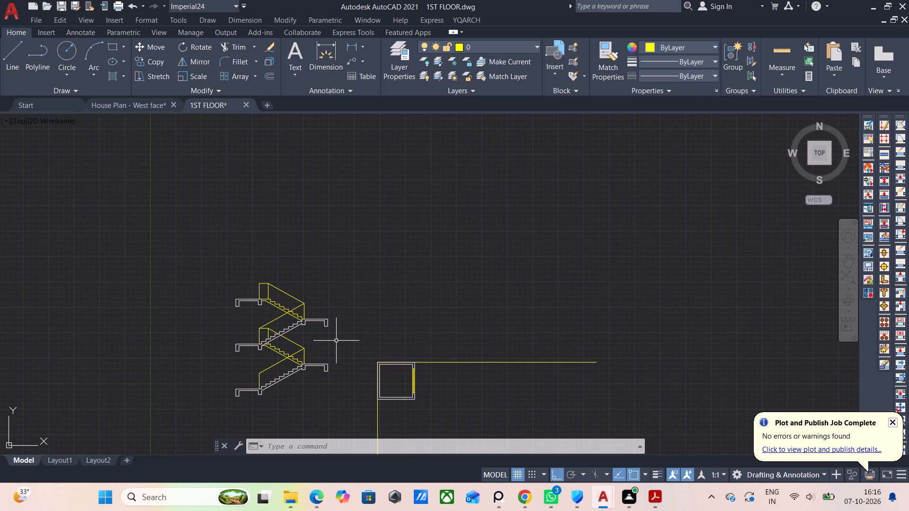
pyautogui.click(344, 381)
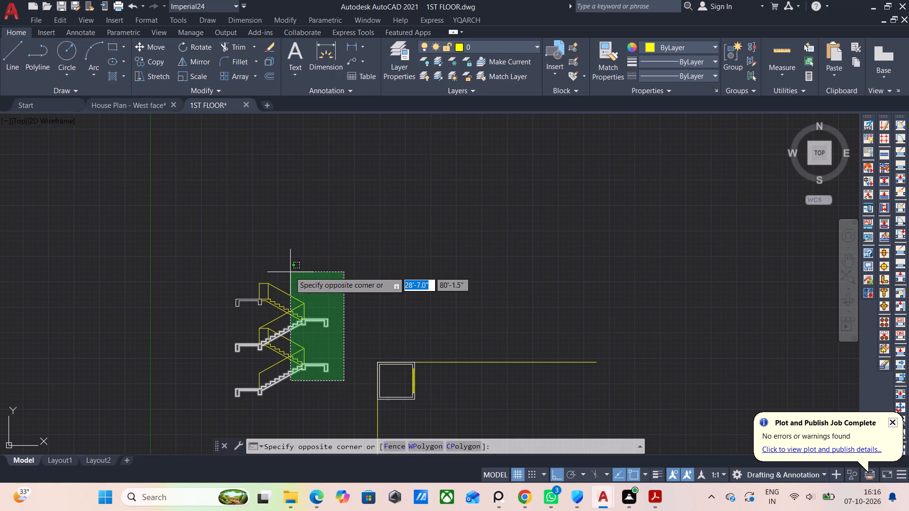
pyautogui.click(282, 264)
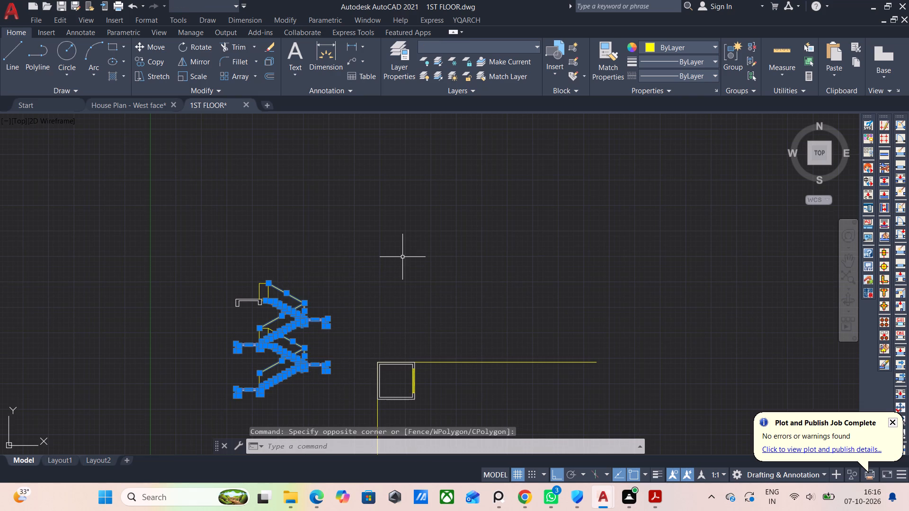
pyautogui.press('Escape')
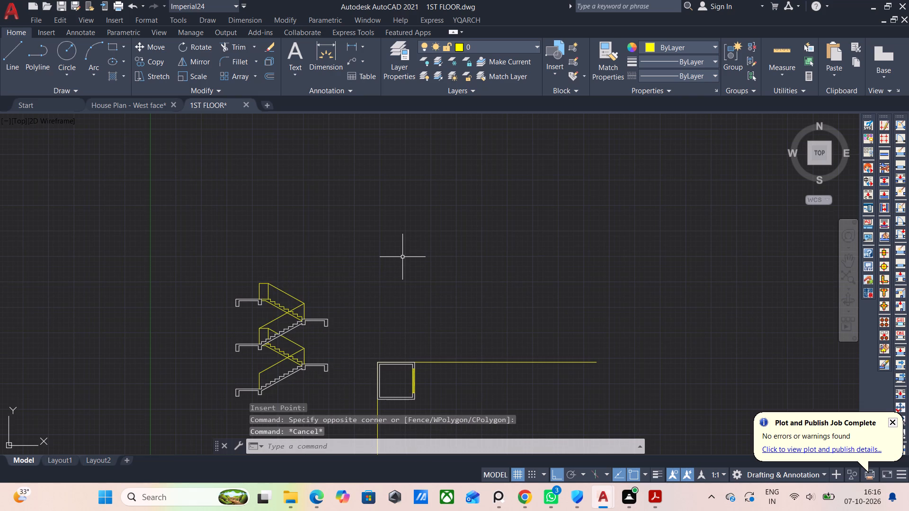
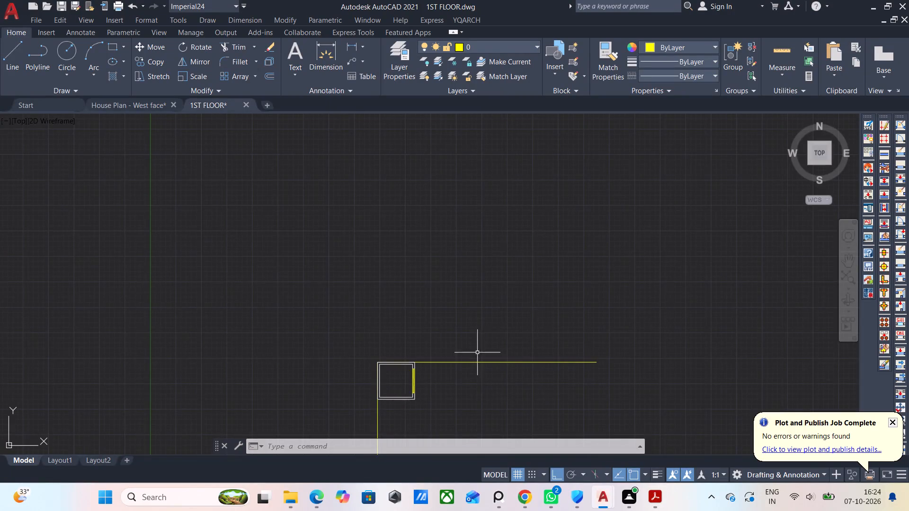
# Switch to File Explorer and look through the Desktop, Auto_Cad_Files_Manisha and Home locations.
pyautogui.moveTo(476, 377); pyautogui.dragTo(462, 283, button='middle')
pyautogui.scroll(2, 449, 287)
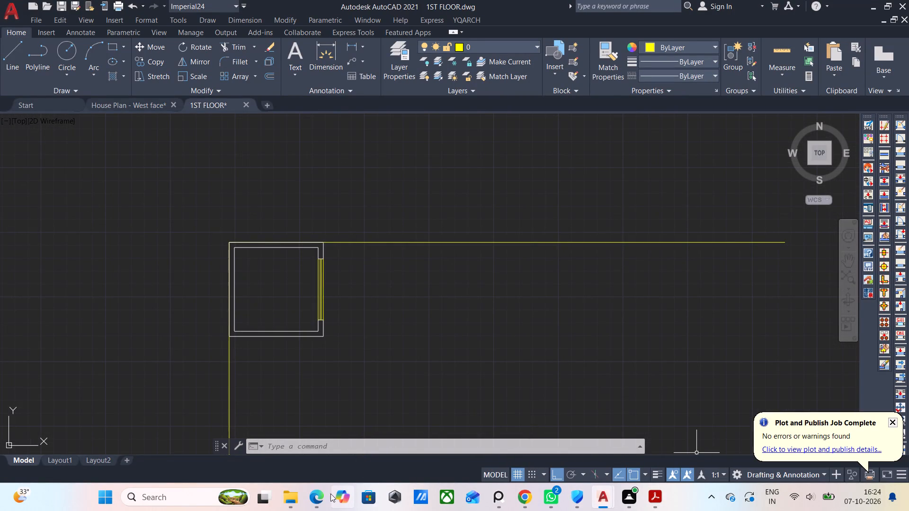
pyautogui.click(203, 499)
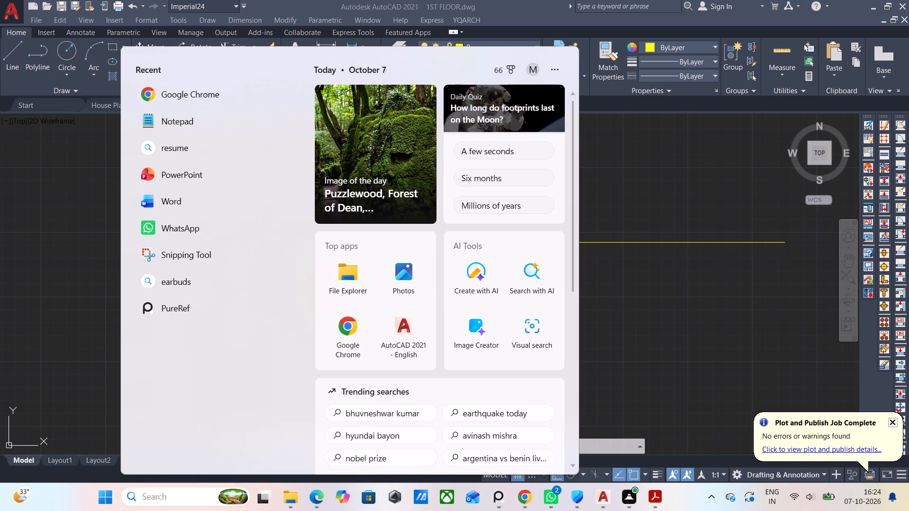
pyautogui.click(165, 498)
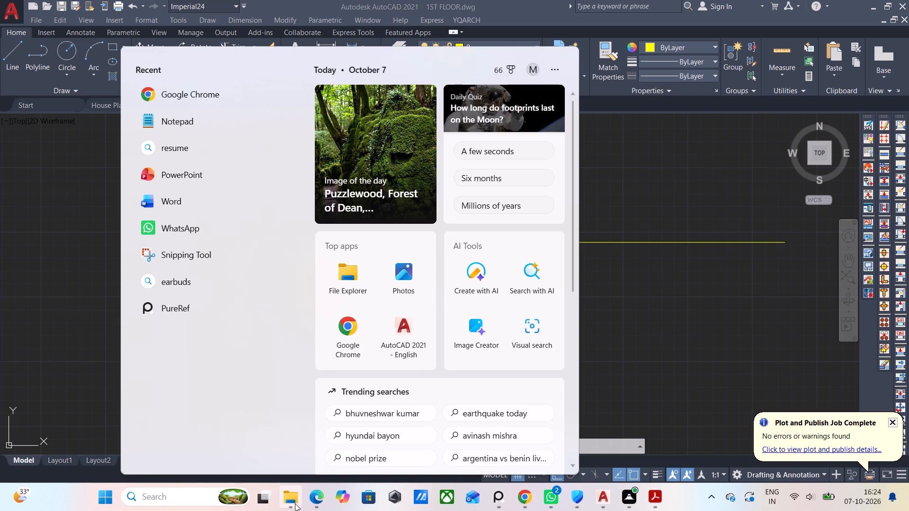
pyautogui.click(295, 502)
pyautogui.scroll(5, 175, 243)
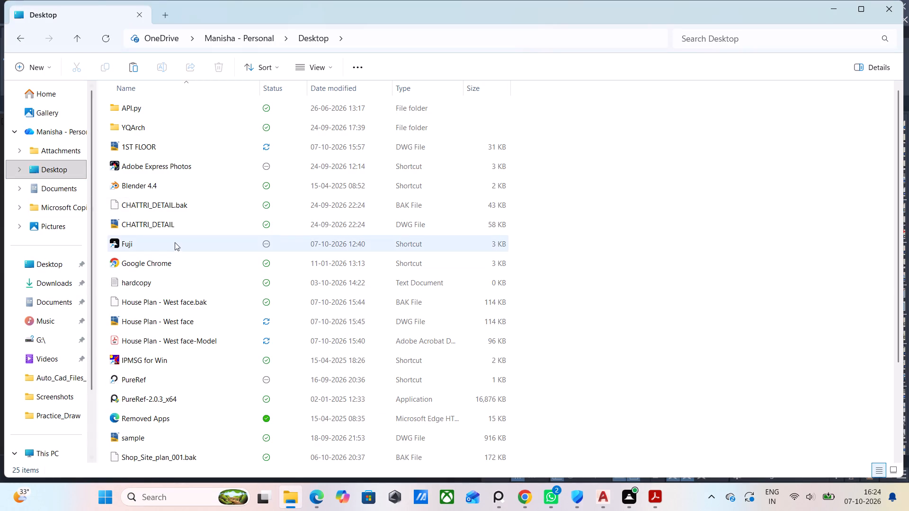
pyautogui.click(39, 379)
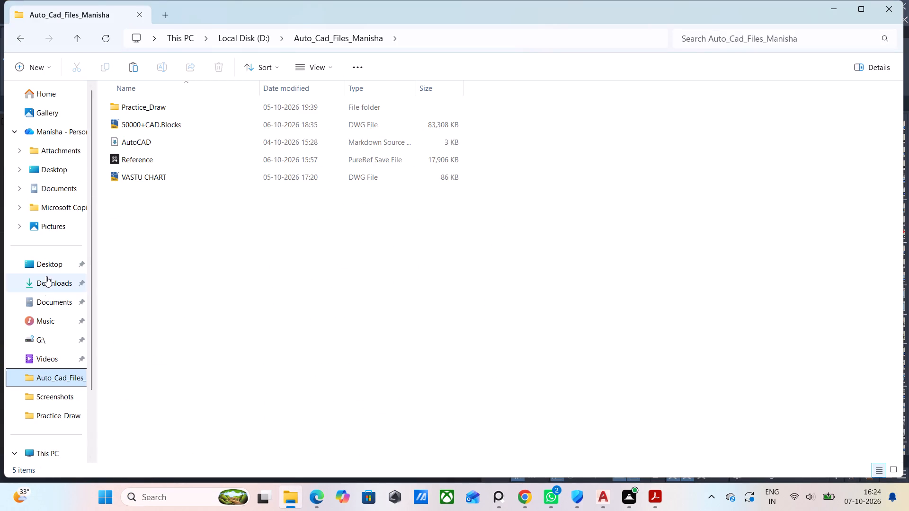
pyautogui.click(48, 92)
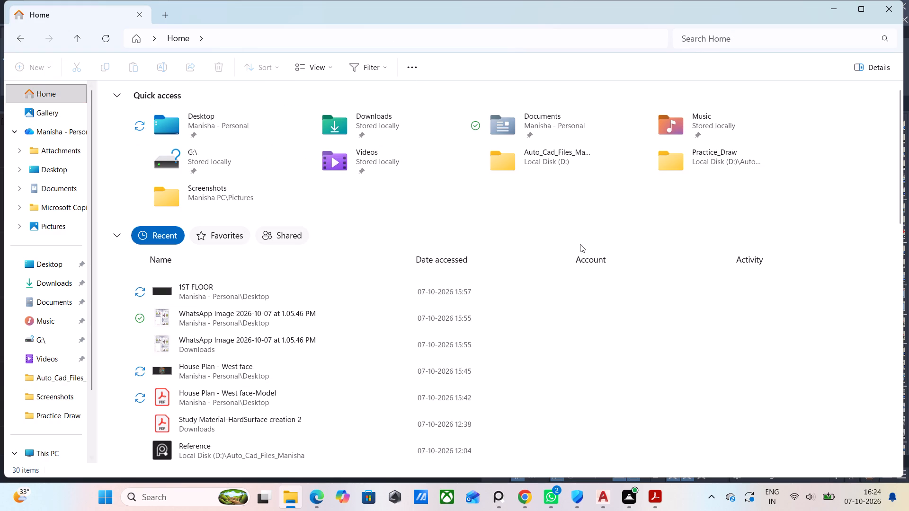
pyautogui.click(884, 2)
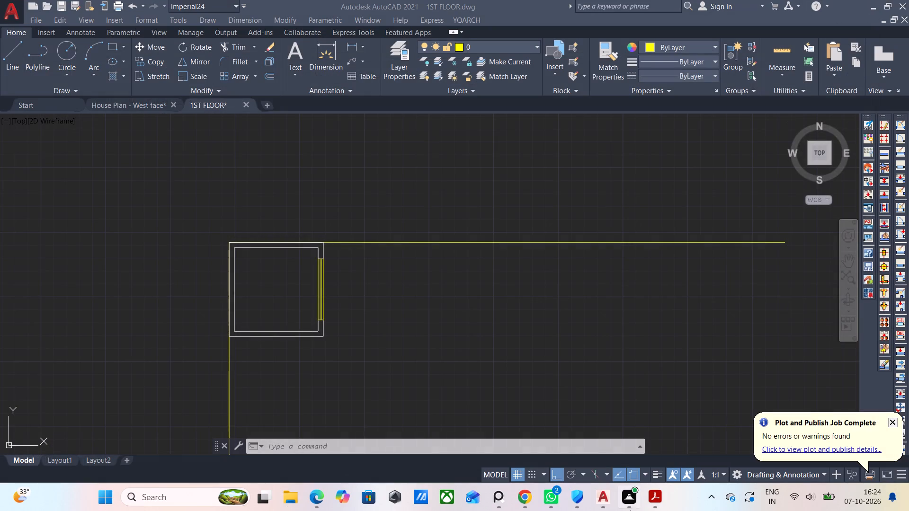
# Switch to PureRef and save the reference scene as NewScene in the Auto_Cad_Files_Manisha folder on Local Disk (D:).
pyautogui.click(493, 500)
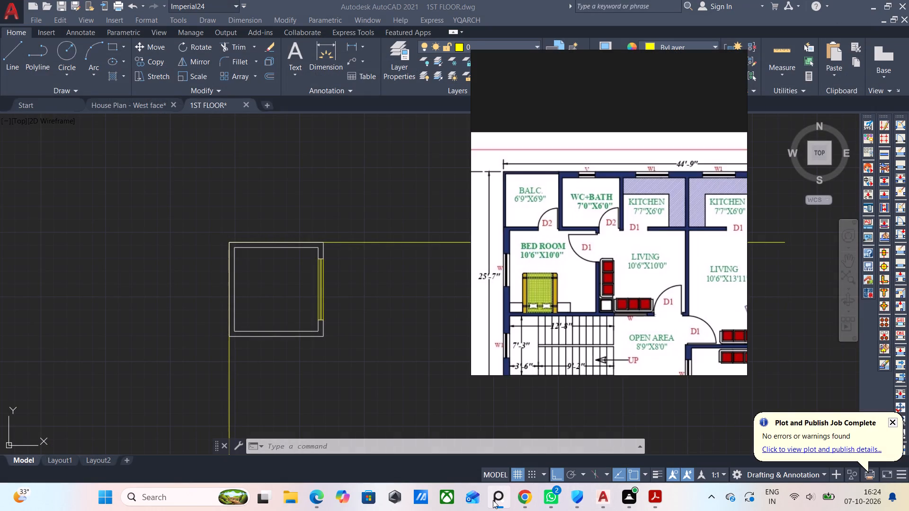
pyautogui.scroll(-2, 654, 176)
pyautogui.moveTo(645, 265); pyautogui.dragTo(608, 191, button='middle')
pyautogui.rightClick(611, 189)
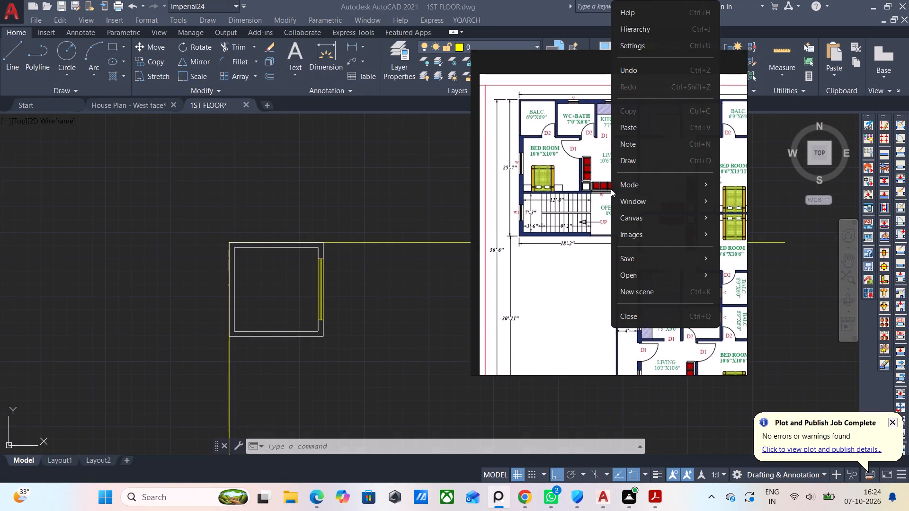
pyautogui.click(635, 257)
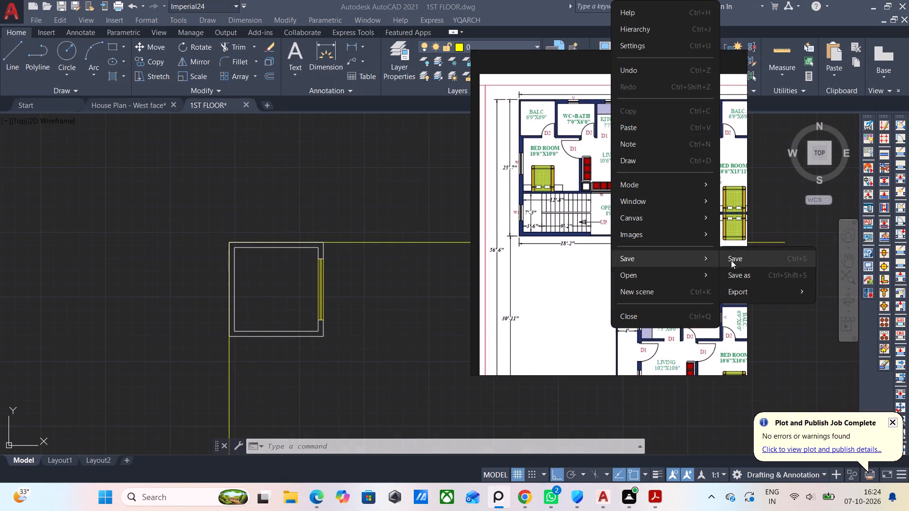
pyautogui.click(732, 261)
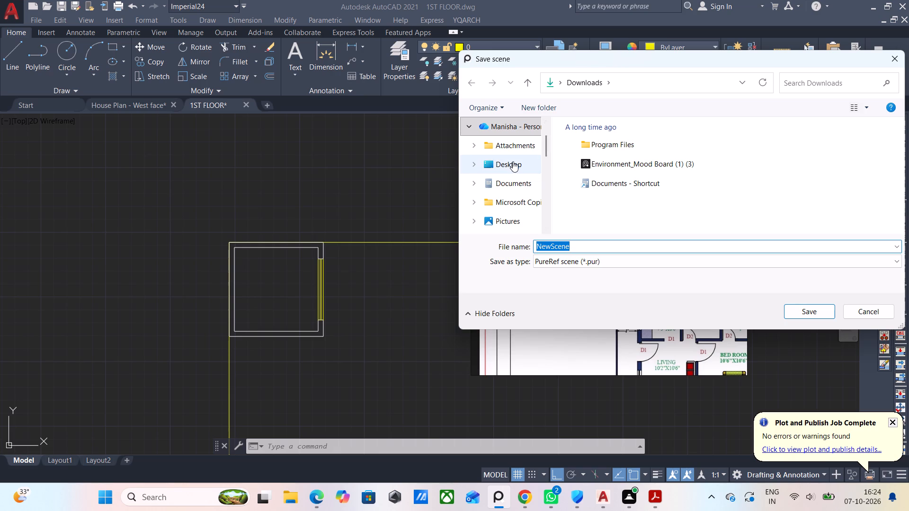
pyautogui.scroll(-5, 510, 194)
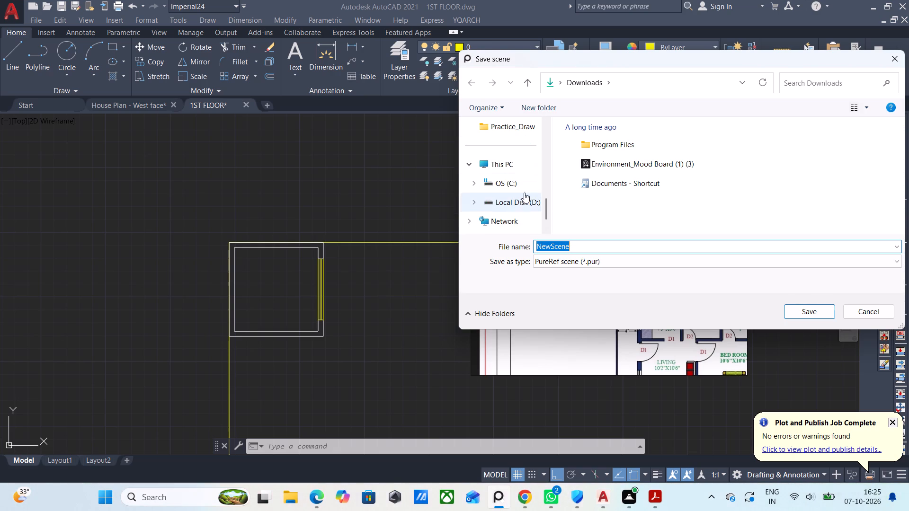
pyautogui.click(521, 199)
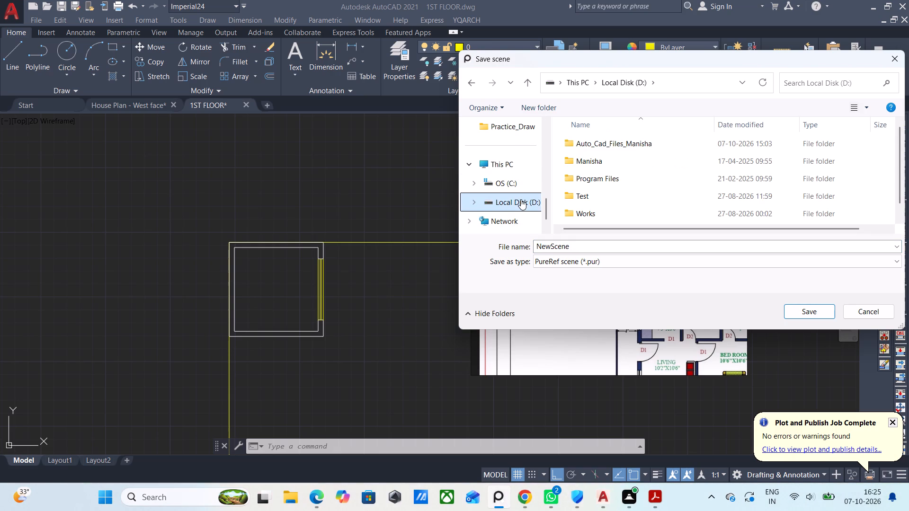
pyautogui.scroll(-2, 642, 169)
pyautogui.scroll(2, 642, 169)
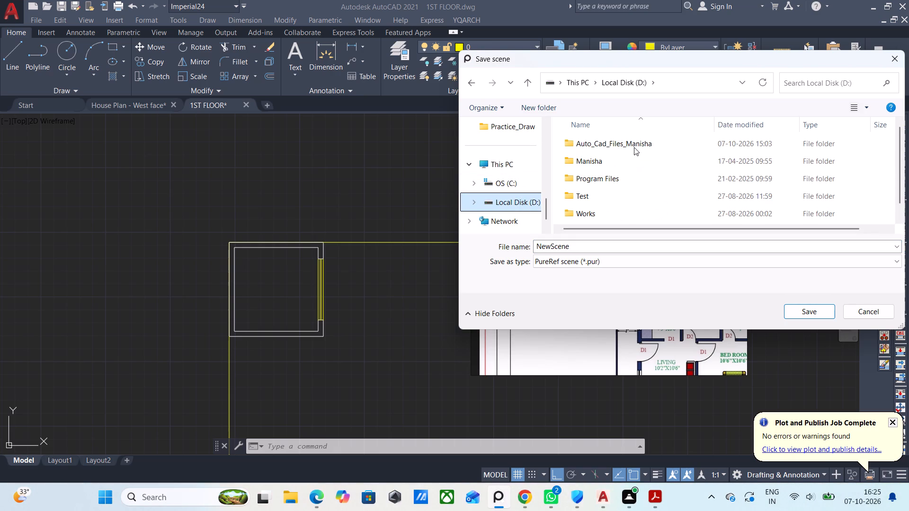
pyautogui.doubleClick(634, 145)
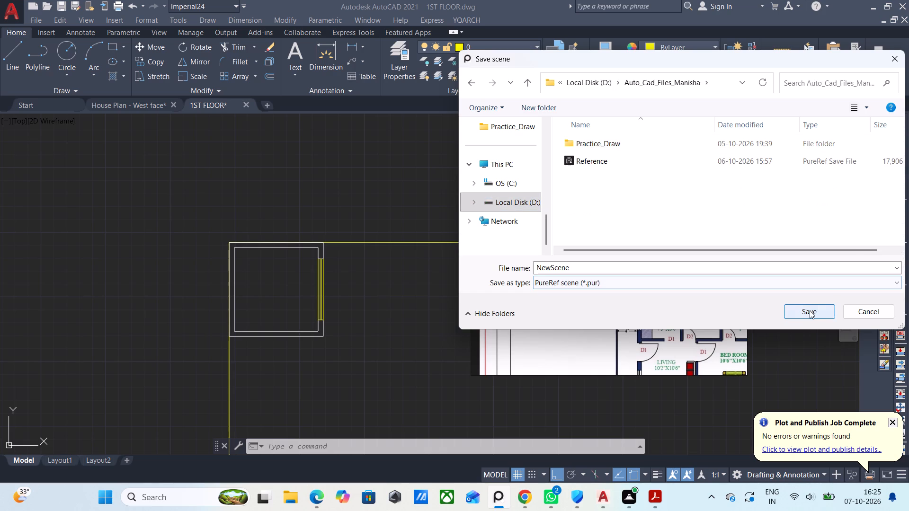
pyautogui.click(810, 310)
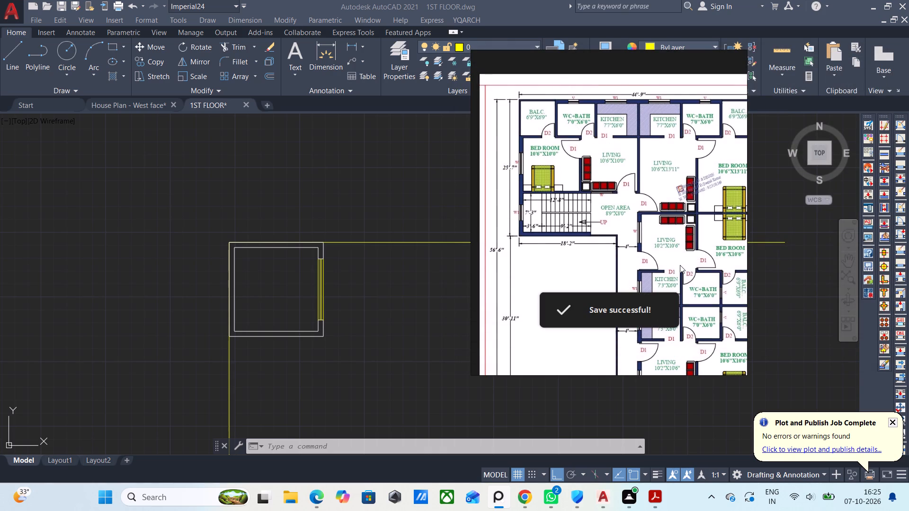
# Reposition the PureRef reference beside the drawing and examine the balcony, WC+bath and bedroom sizes on the plan.
pyautogui.scroll(1, 620, 203)
pyautogui.moveTo(583, 160); pyautogui.dragTo(571, 198, button='middle')
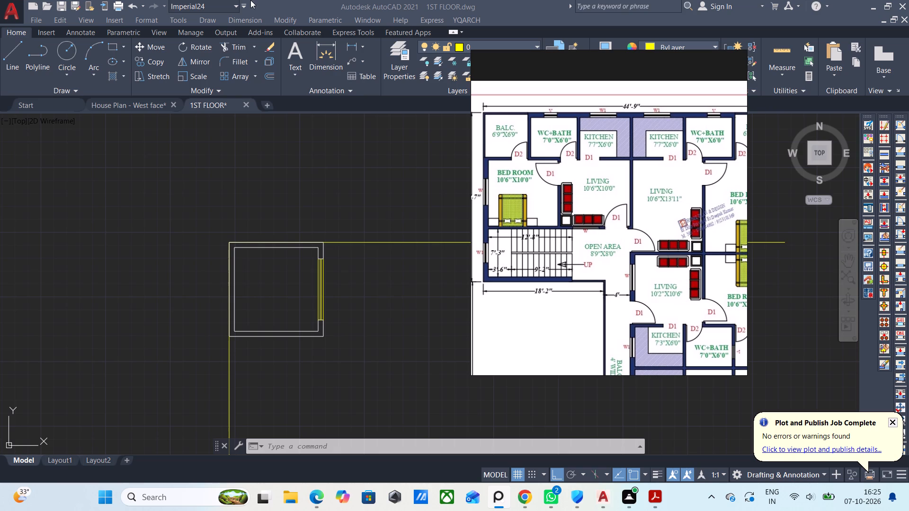
pyautogui.scroll(1, 578, 223)
pyautogui.scroll(-2, 573, 204)
pyautogui.moveTo(573, 204); pyautogui.dragTo(597, 237, button='middle')
pyautogui.moveTo(597, 254); pyautogui.dragTo(666, 355, button='right')
pyautogui.scroll(2, 657, 326)
pyautogui.scroll(1, 615, 271)
pyautogui.moveTo(632, 292); pyautogui.dragTo(659, 306, button='middle')
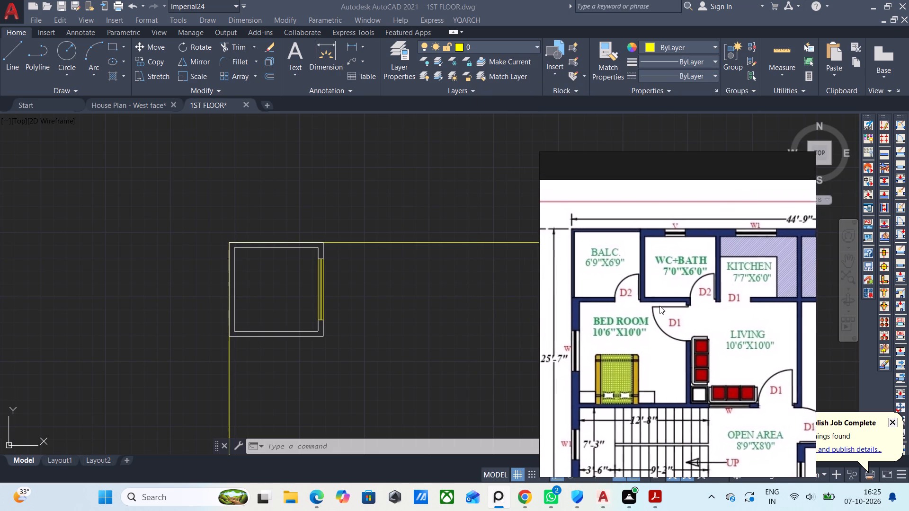
pyautogui.moveTo(659, 306); pyautogui.dragTo(657, 306, button='middle')
pyautogui.scroll(1, 648, 291)
pyautogui.scroll(2, 353, 286)
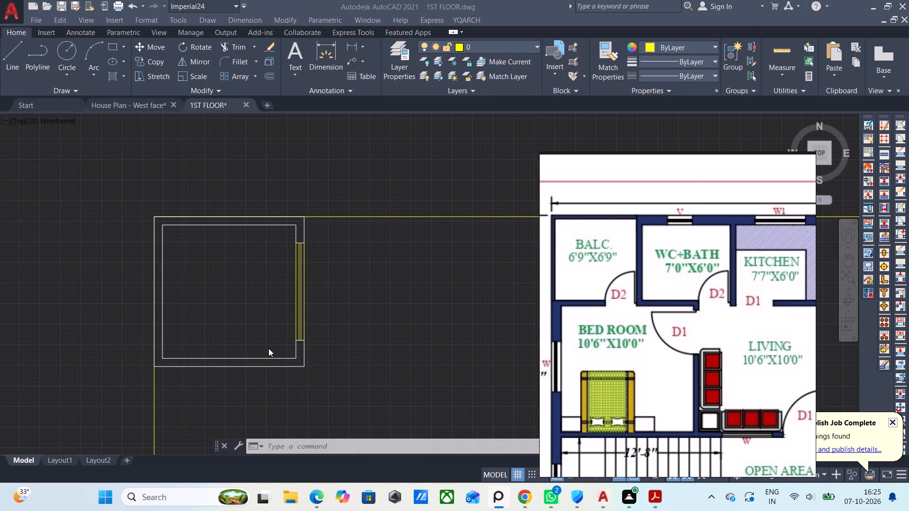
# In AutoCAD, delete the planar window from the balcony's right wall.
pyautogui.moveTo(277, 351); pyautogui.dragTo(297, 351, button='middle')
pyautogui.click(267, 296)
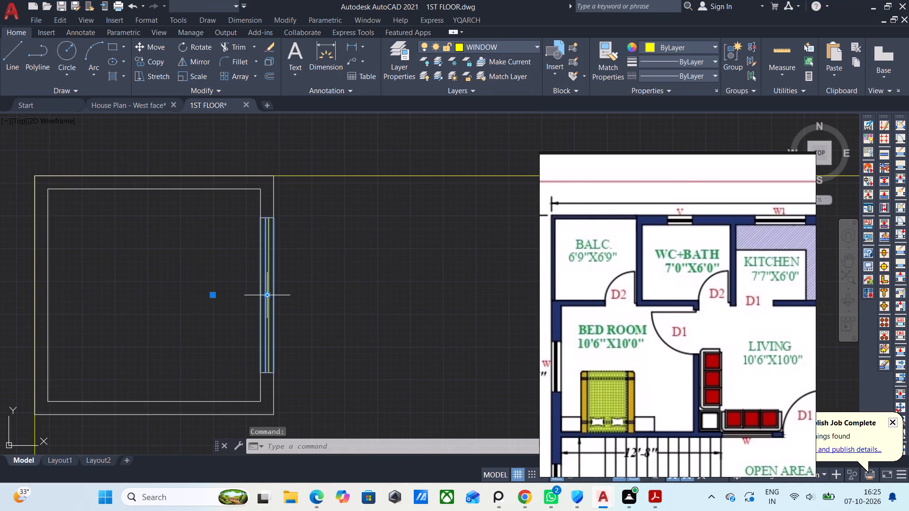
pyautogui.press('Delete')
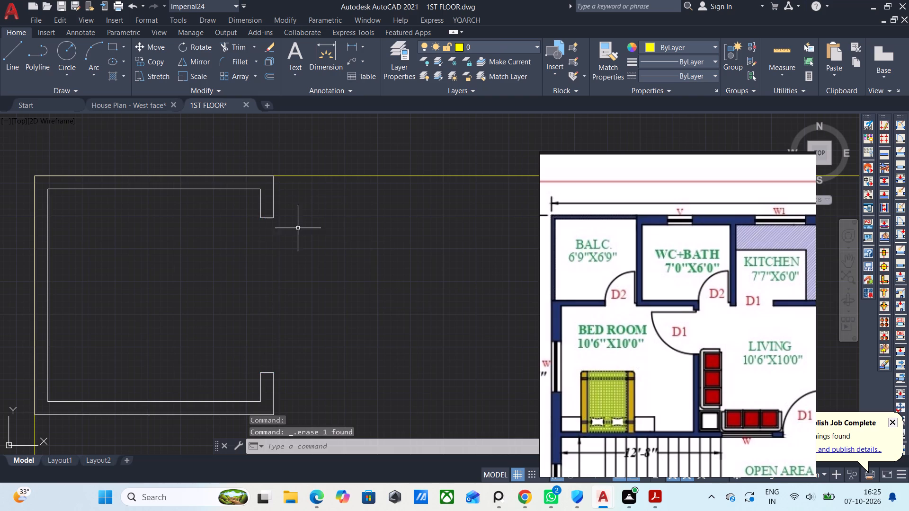
# Undo the window deletion, the Double Tread staircase section and the planar window opening in the balcony's right wall.
pyautogui.hotkey('ctrl', 'z')
pyautogui.hotkey('ctrl', 'z')
pyautogui.hotkey('ctrl', 'z')
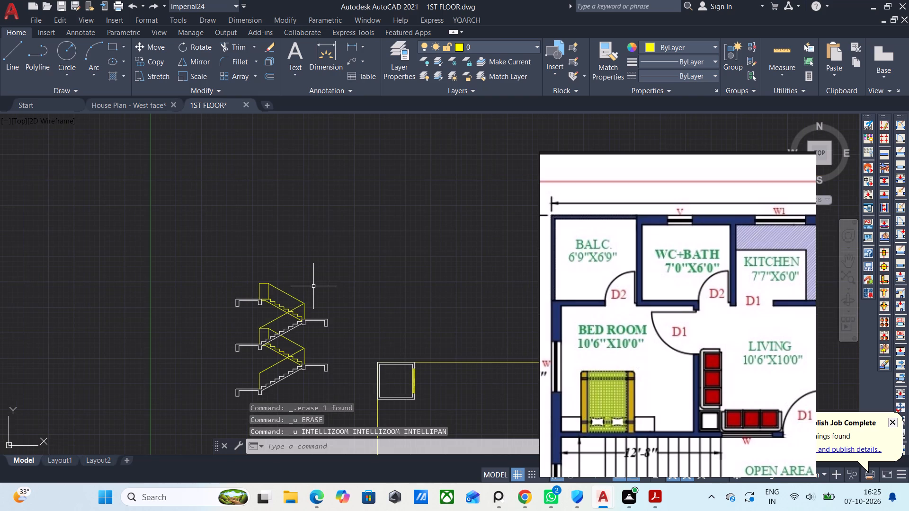
pyautogui.hotkey('ctrl', 'z')
pyautogui.hotkey('ctrl', 'z')
pyautogui.hotkey('ctrl', 'z')
# Draw a YQArch wall 7'0" long with thickness 9, running rightward from the balcony's outer top-right corner.
pyautogui.moveTo(287, 222); pyautogui.dragTo(285, 223, button='middle')
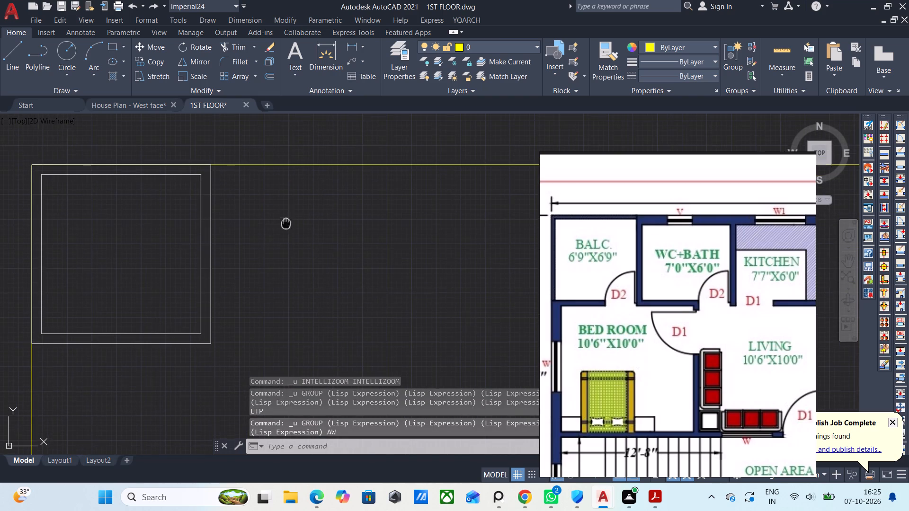
pyautogui.moveTo(285, 223); pyautogui.dragTo(275, 290, button='middle')
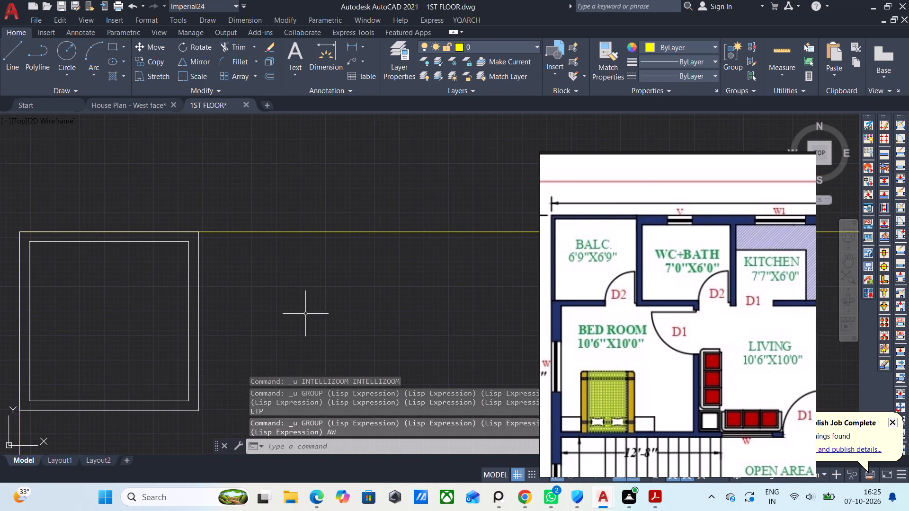
pyautogui.write('WW')
pyautogui.press('Return')
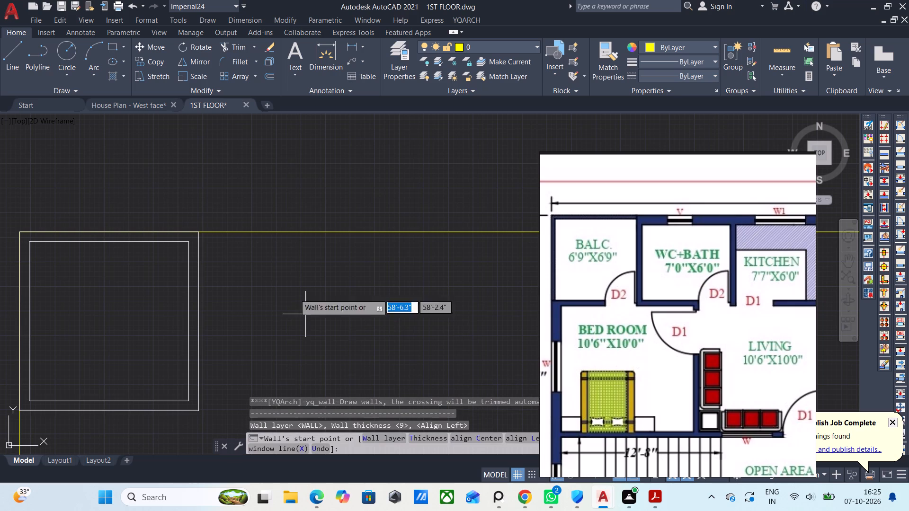
pyautogui.click(197, 234)
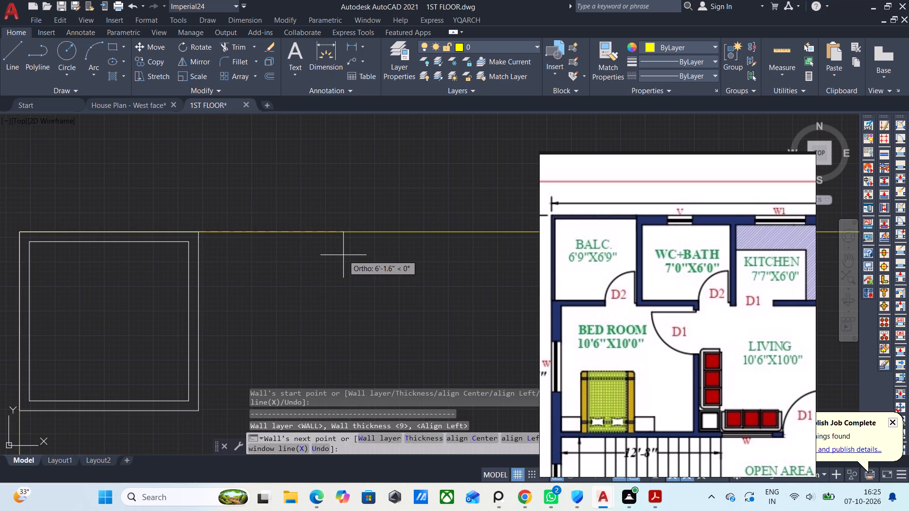
pyautogui.click(424, 439)
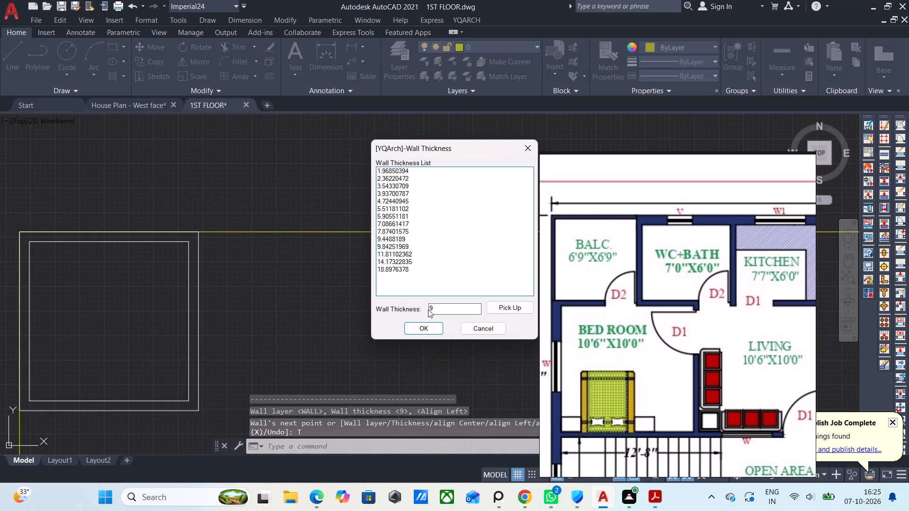
pyautogui.click(422, 332)
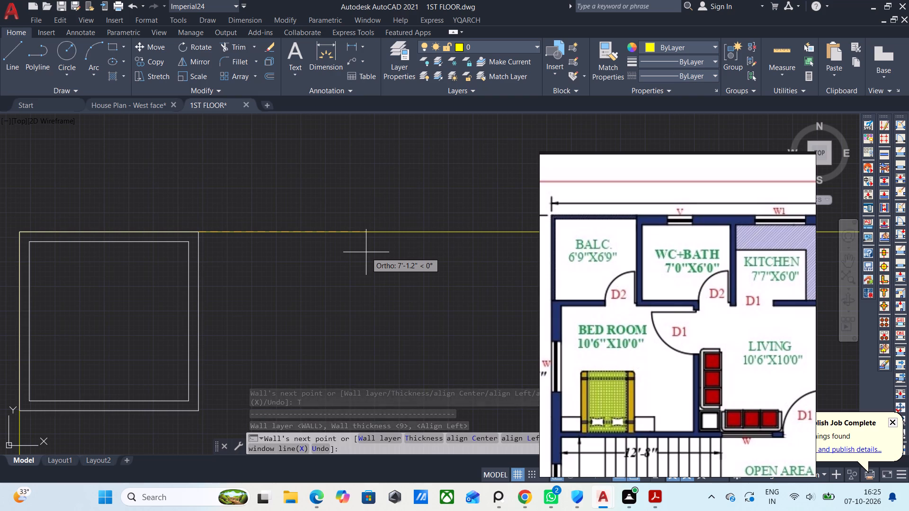
pyautogui.write("7'")
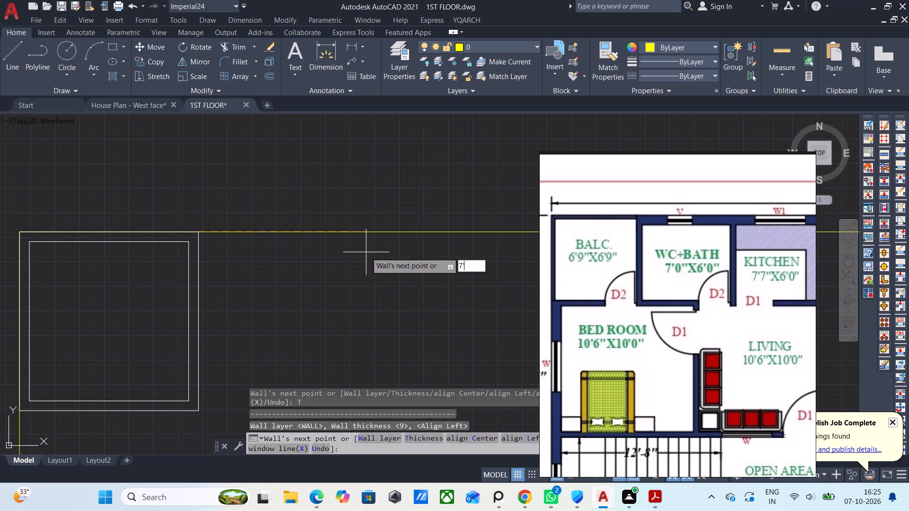
pyautogui.write('0"')
pyautogui.press('Return')
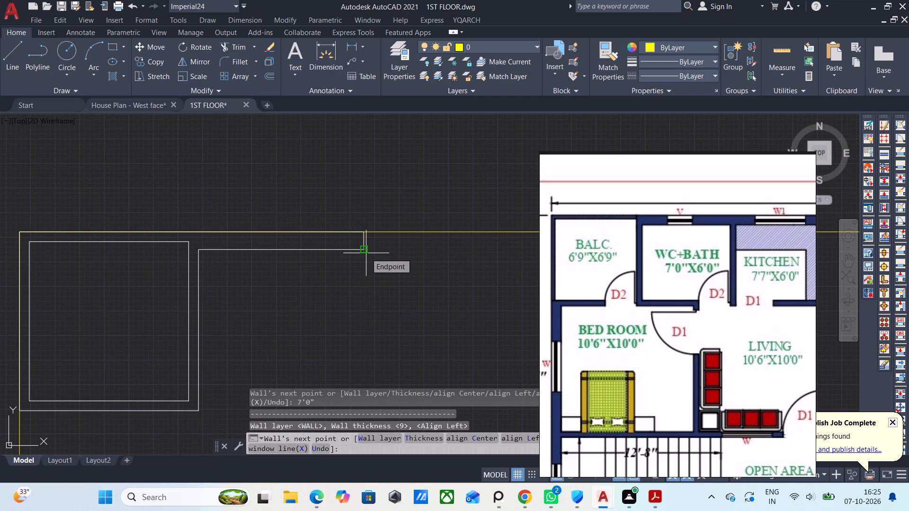
pyautogui.press('Escape')
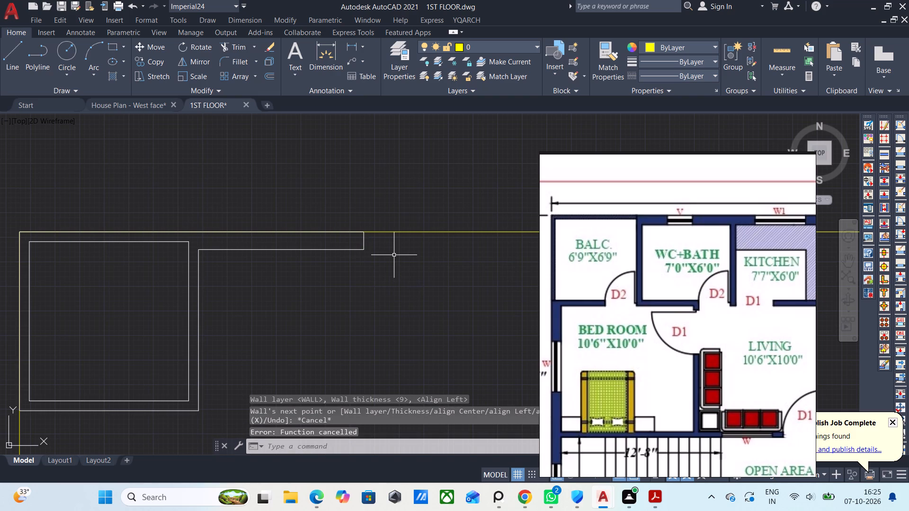
# Extend the WC+bath's top wall 5" rightward from its outer top-right corner with a YQArch wall of thickness 9.
pyautogui.write('WW')
pyautogui.press('Return')
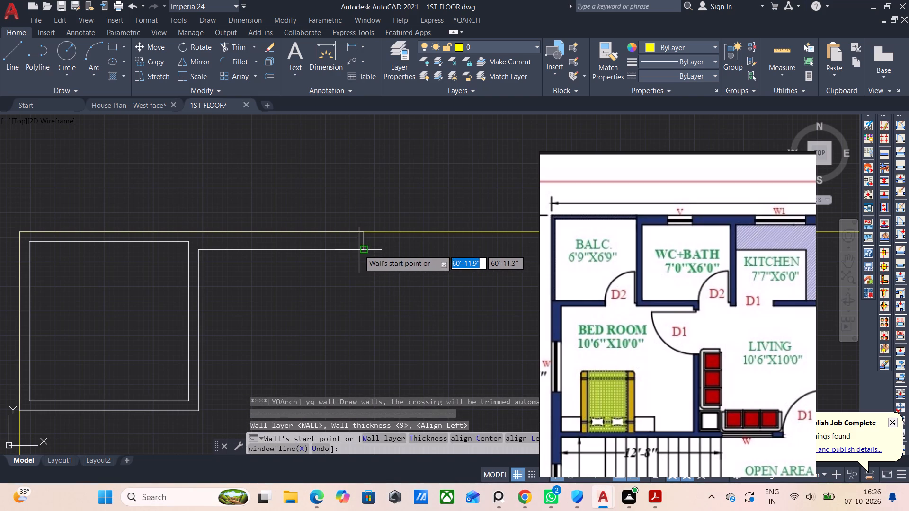
pyautogui.click(363, 234)
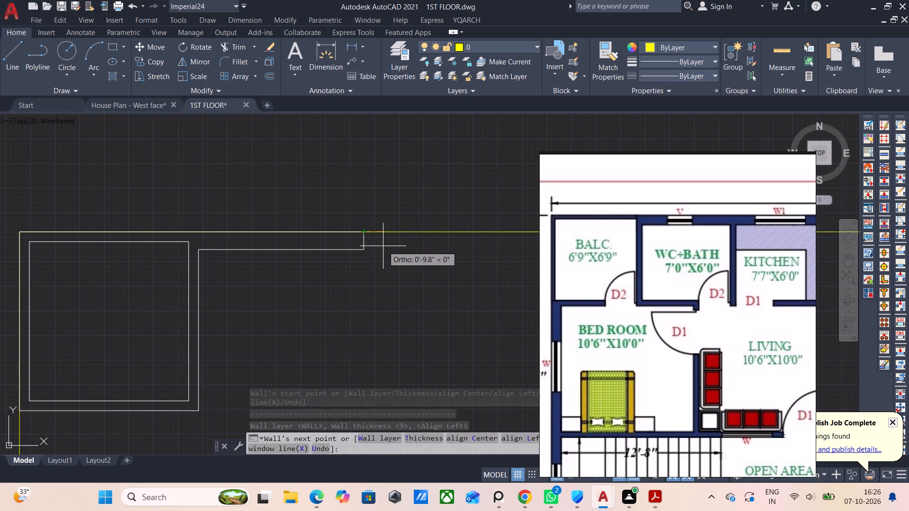
pyautogui.press('5')
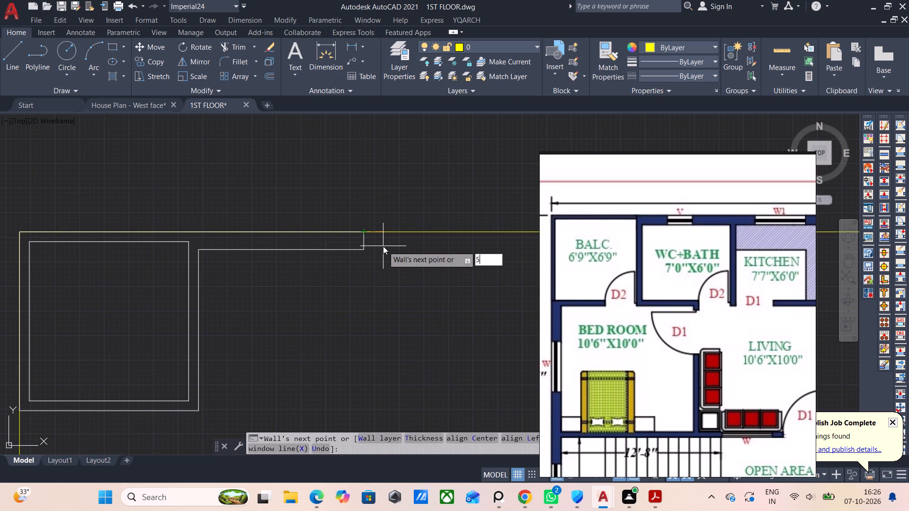
pyautogui.hotkey('shift', '"')
pyautogui.press('Return')
pyautogui.press('Escape')
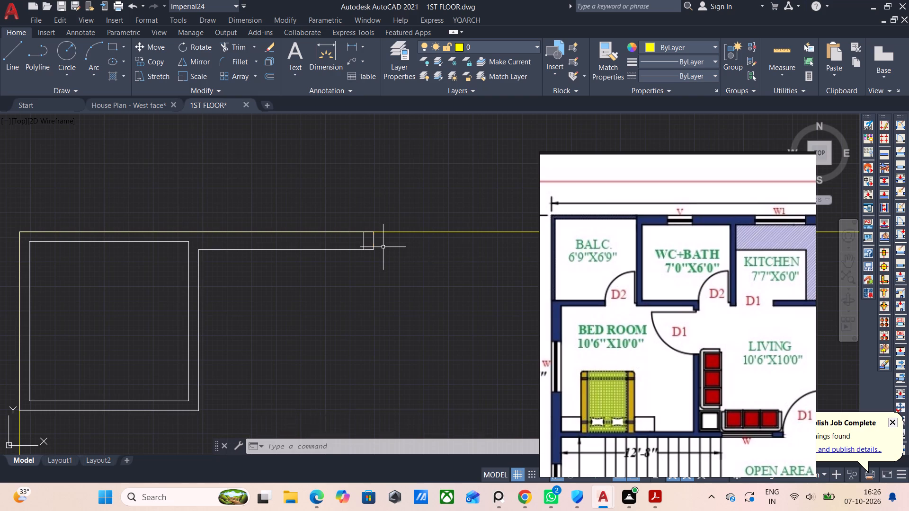
# Switch to PureRef, reposition the reference beside the drawing and examine the WC+bath, kitchen and bedroom walls on the 1st floor plan.
pyautogui.write('WW')
pyautogui.press('Return')
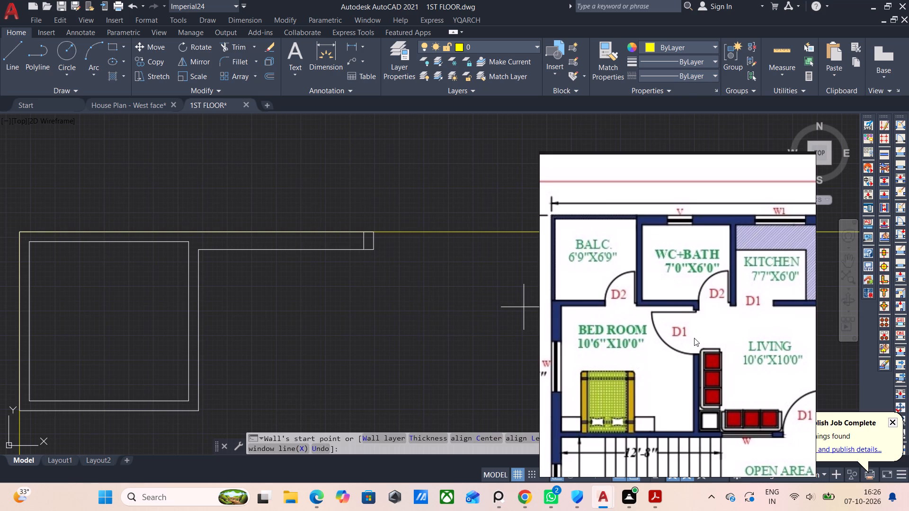
pyautogui.moveTo(694, 338); pyautogui.dragTo(735, 309, button='right')
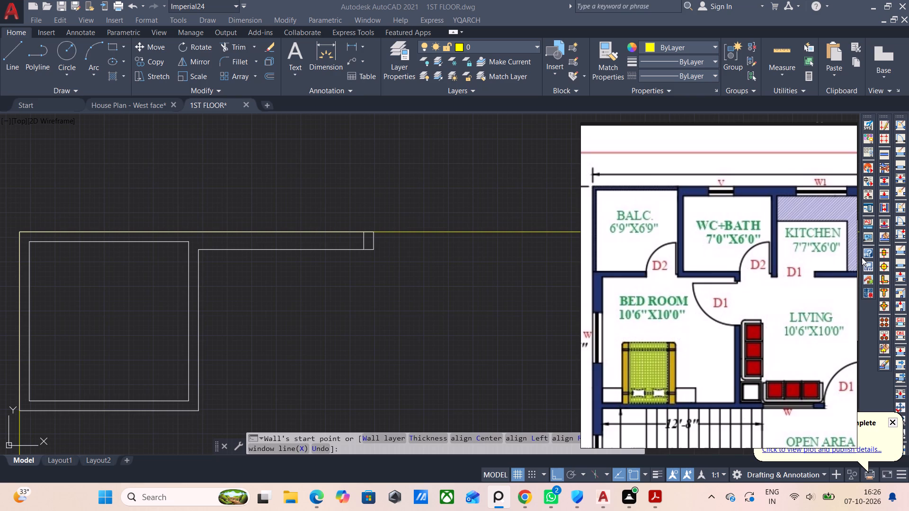
pyautogui.scroll(-4, 682, 255)
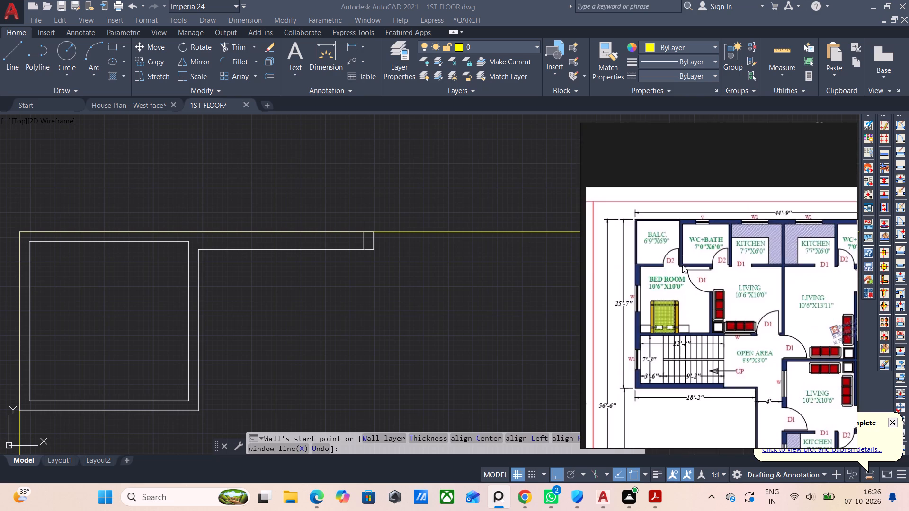
pyautogui.scroll(-7, 712, 310)
pyautogui.scroll(3, 606, 308)
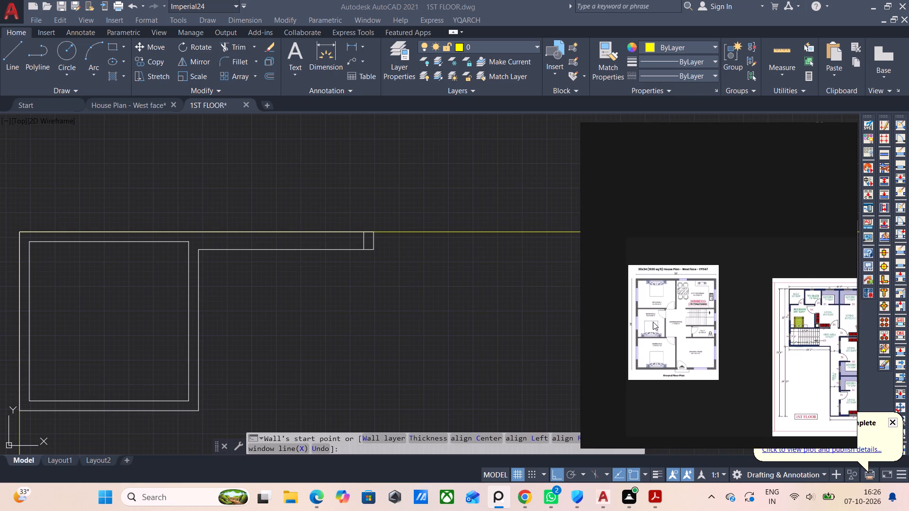
pyautogui.scroll(4, 655, 322)
pyautogui.scroll(-3, 728, 365)
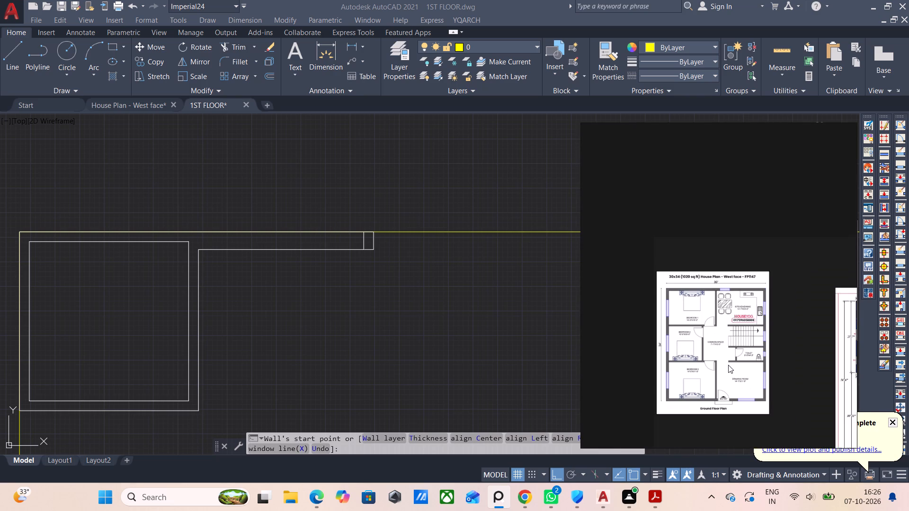
pyautogui.moveTo(750, 379); pyautogui.dragTo(690, 300, button='middle')
pyautogui.moveTo(726, 359); pyautogui.dragTo(800, 352, button='right')
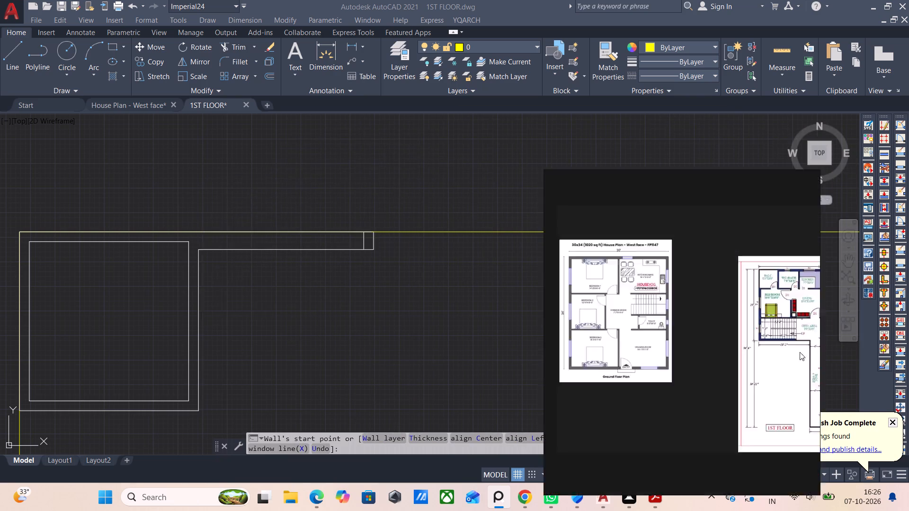
pyautogui.moveTo(800, 352); pyautogui.dragTo(3, 300, button='right')
pyautogui.moveTo(10, 279); pyautogui.dragTo(316, 400, button='right')
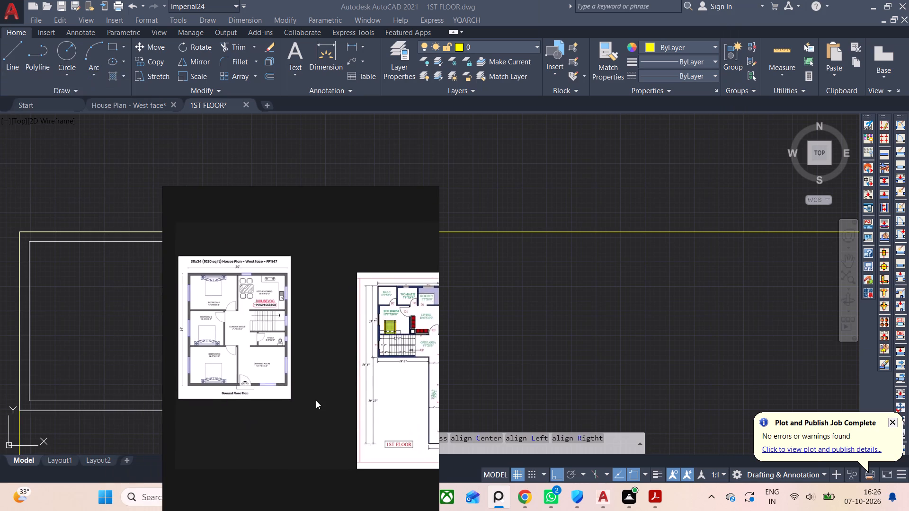
pyautogui.moveTo(316, 400); pyautogui.dragTo(461, 433, button='right')
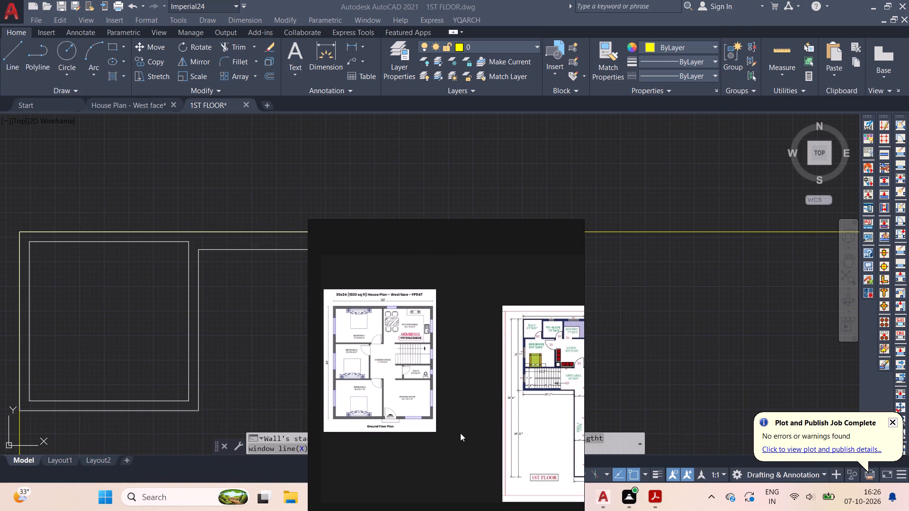
pyautogui.scroll(1, 542, 420)
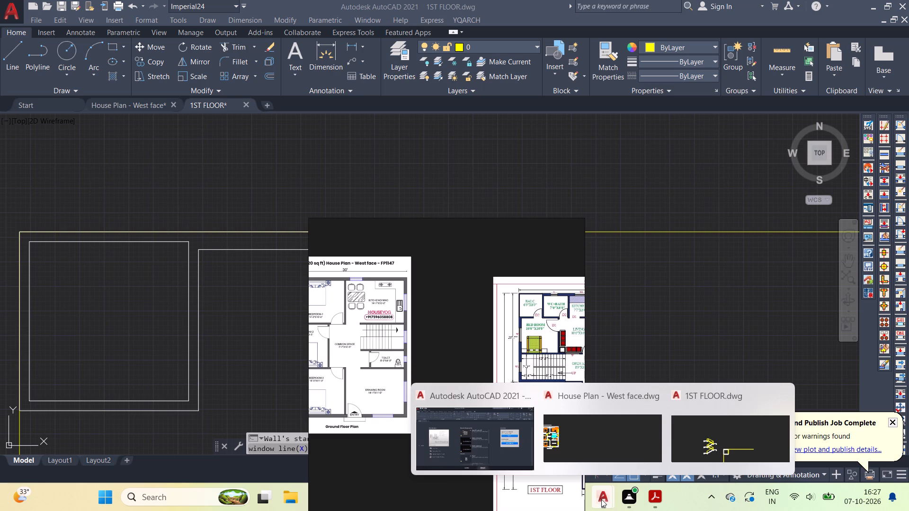
pyautogui.moveTo(473, 348); pyautogui.dragTo(701, 203, button='right')
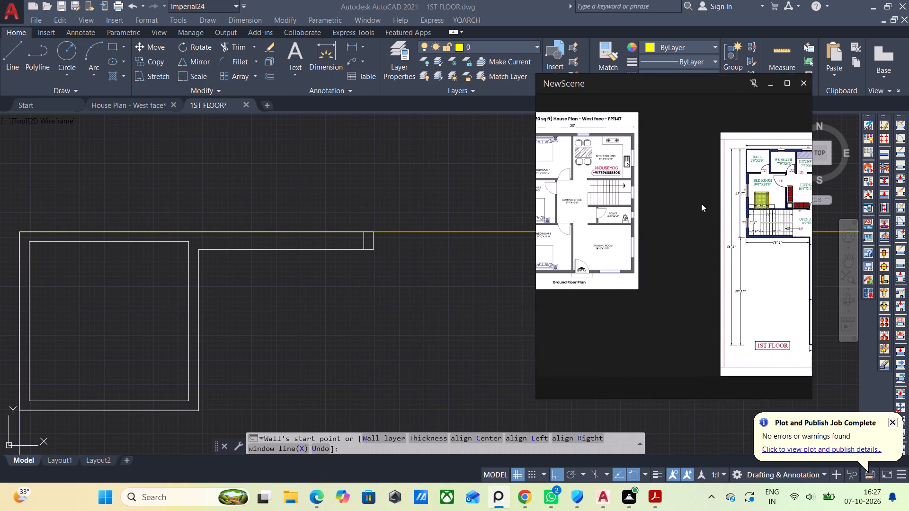
pyautogui.moveTo(701, 203); pyautogui.dragTo(729, 189, button='right')
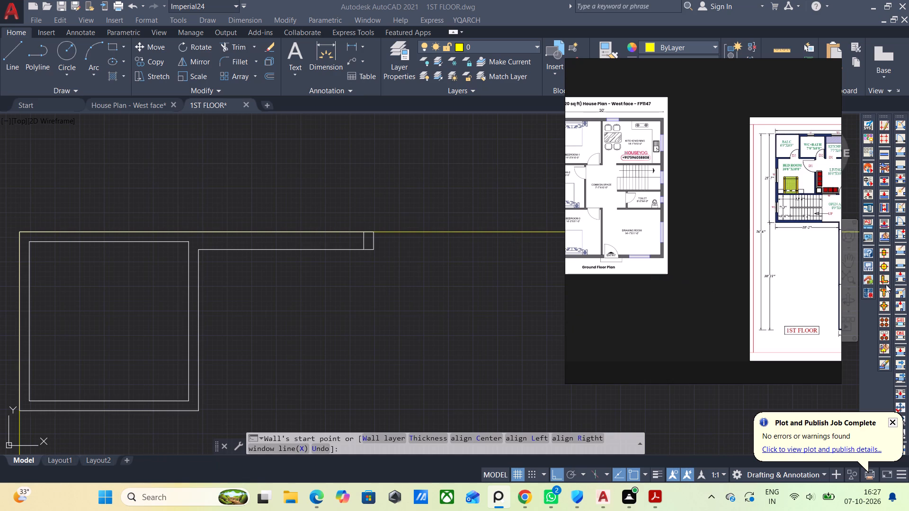
pyautogui.moveTo(793, 305); pyautogui.dragTo(702, 335, button='middle')
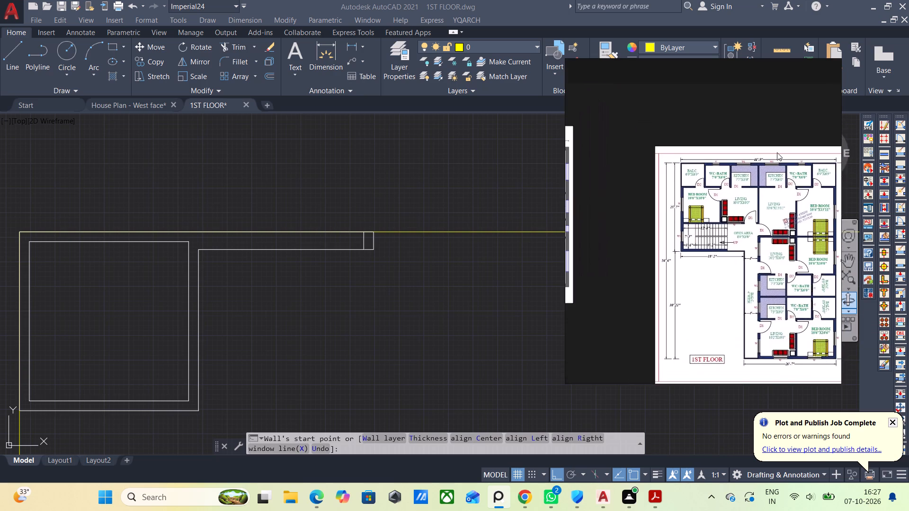
pyautogui.scroll(3, 777, 152)
pyautogui.scroll(2, 736, 215)
pyautogui.moveTo(694, 187); pyautogui.dragTo(737, 234, button='middle')
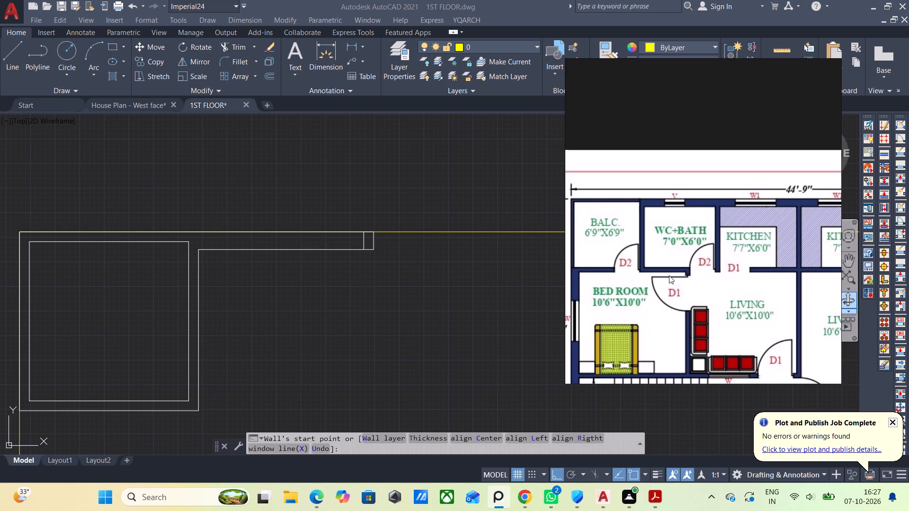
pyautogui.moveTo(669, 276); pyautogui.dragTo(737, 354, button='right')
pyautogui.scroll(1, 770, 234)
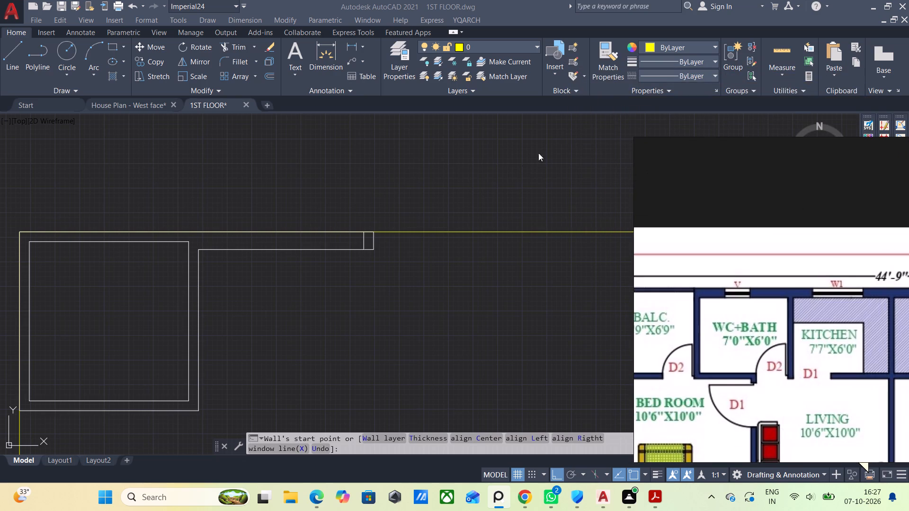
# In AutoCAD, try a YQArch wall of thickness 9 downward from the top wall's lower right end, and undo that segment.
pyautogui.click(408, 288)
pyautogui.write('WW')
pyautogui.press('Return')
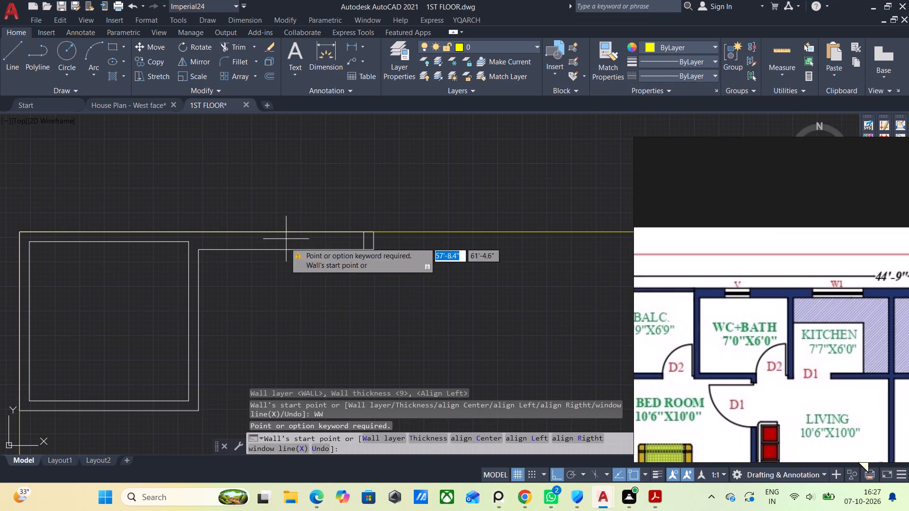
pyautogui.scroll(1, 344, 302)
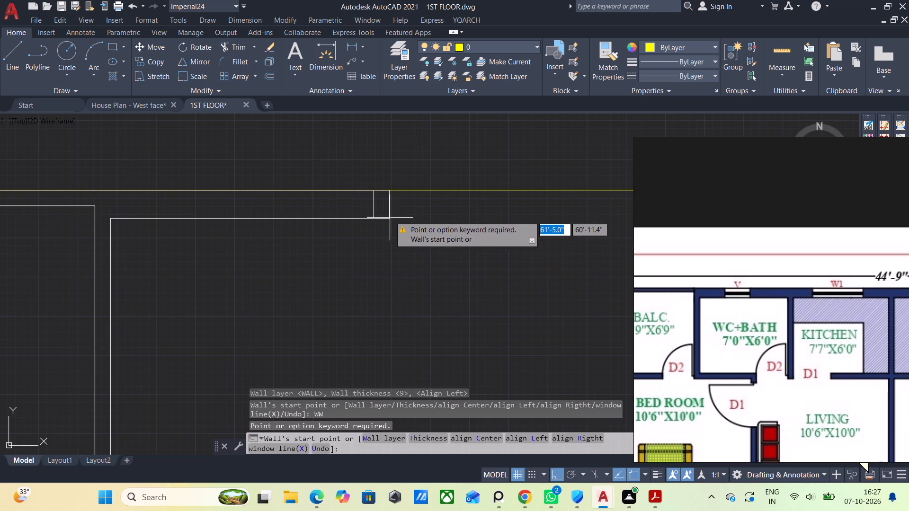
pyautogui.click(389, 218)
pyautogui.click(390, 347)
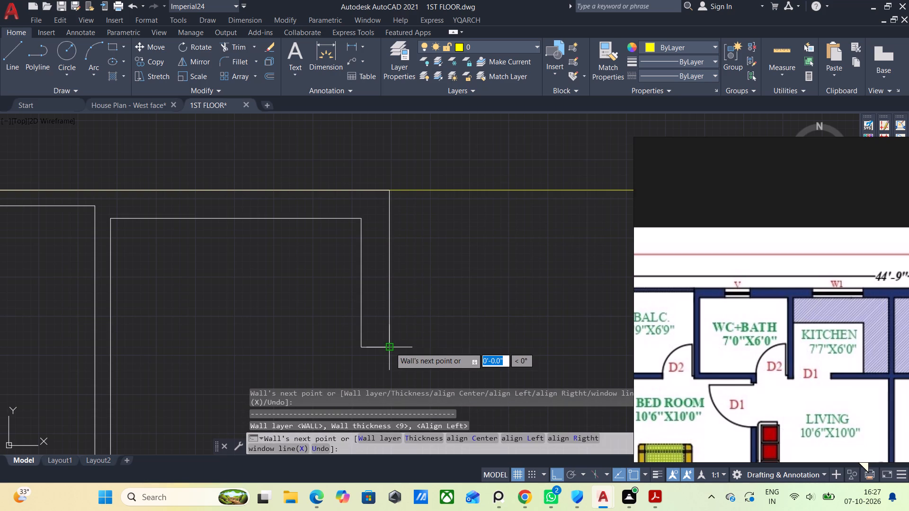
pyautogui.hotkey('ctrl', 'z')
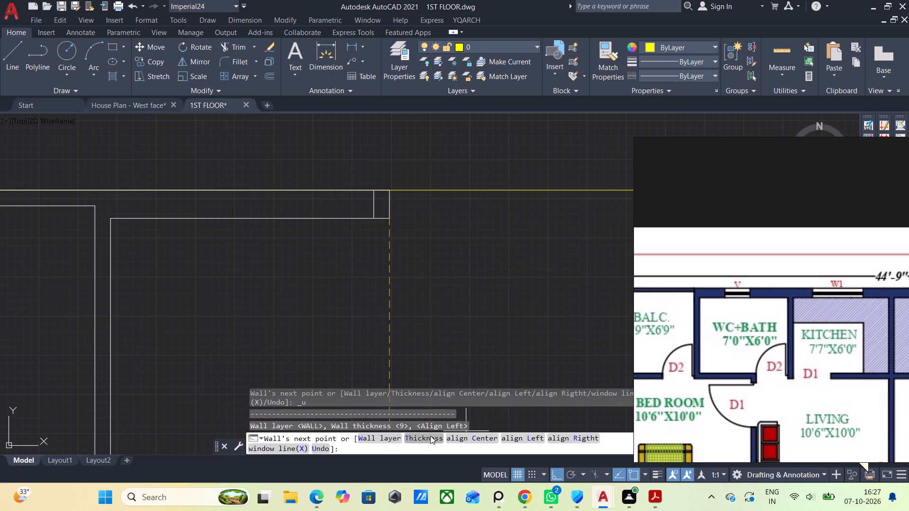
# Set the YQArch wall thickness to 5.
pyautogui.click(430, 436)
pyautogui.click(453, 311)
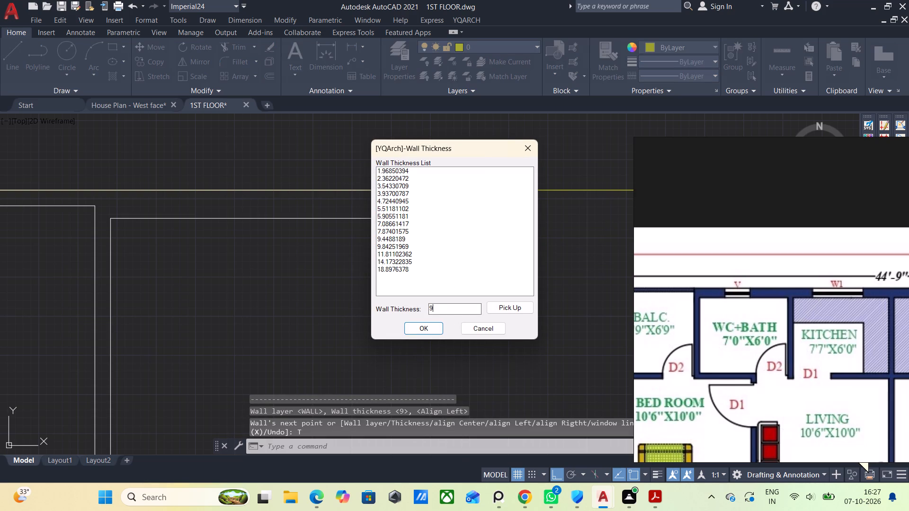
pyautogui.press('BackSpace')
pyautogui.press('5')
pyautogui.press('Return')
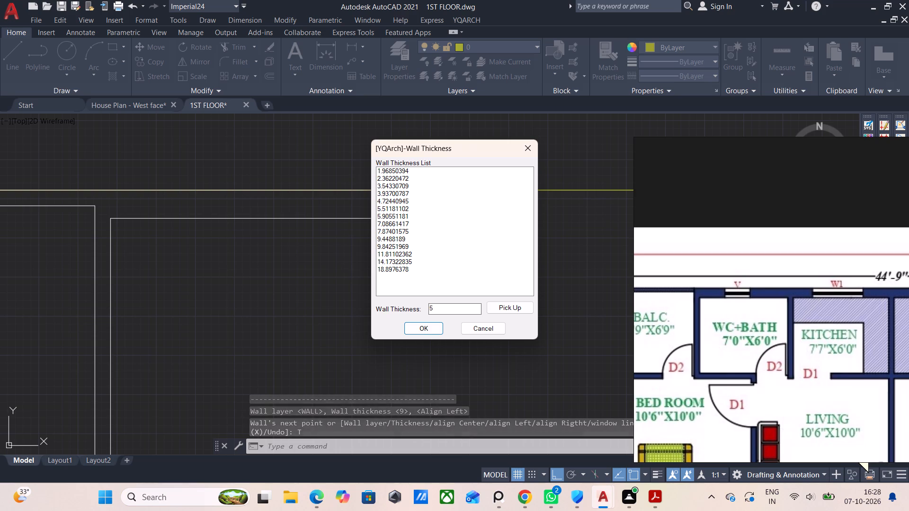
pyautogui.click(430, 330)
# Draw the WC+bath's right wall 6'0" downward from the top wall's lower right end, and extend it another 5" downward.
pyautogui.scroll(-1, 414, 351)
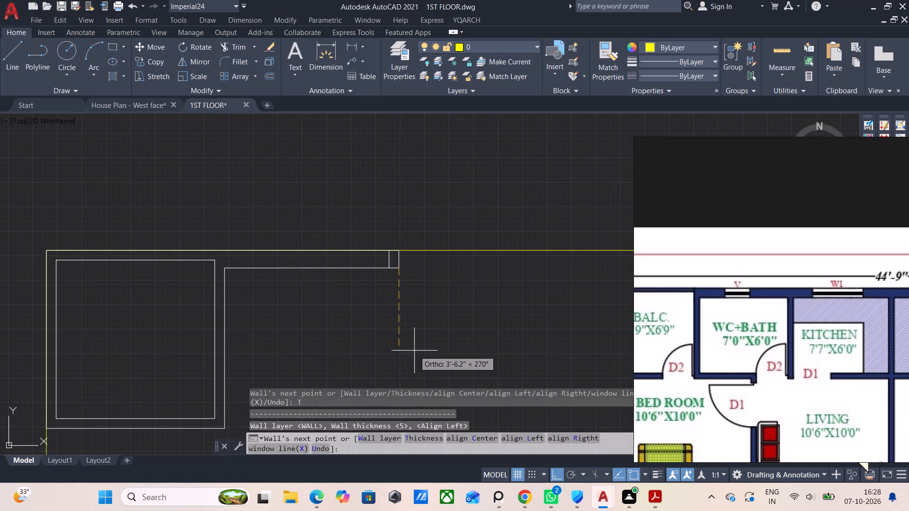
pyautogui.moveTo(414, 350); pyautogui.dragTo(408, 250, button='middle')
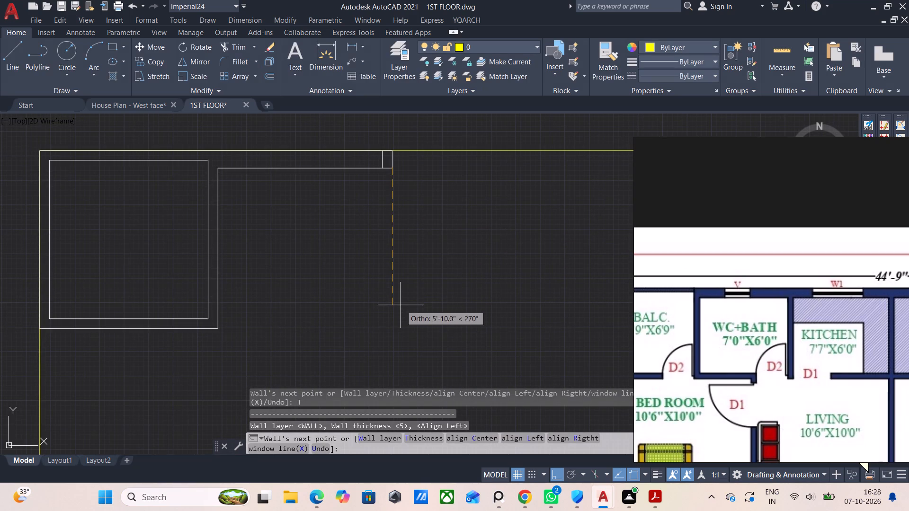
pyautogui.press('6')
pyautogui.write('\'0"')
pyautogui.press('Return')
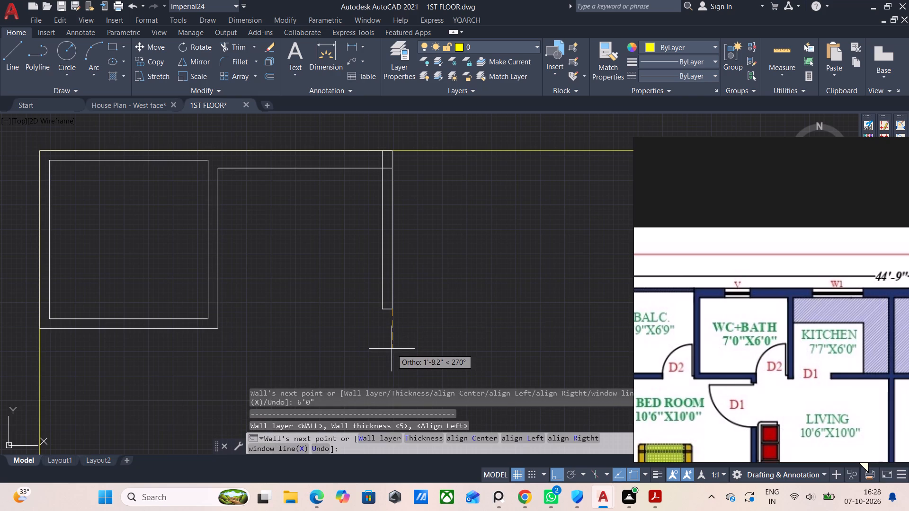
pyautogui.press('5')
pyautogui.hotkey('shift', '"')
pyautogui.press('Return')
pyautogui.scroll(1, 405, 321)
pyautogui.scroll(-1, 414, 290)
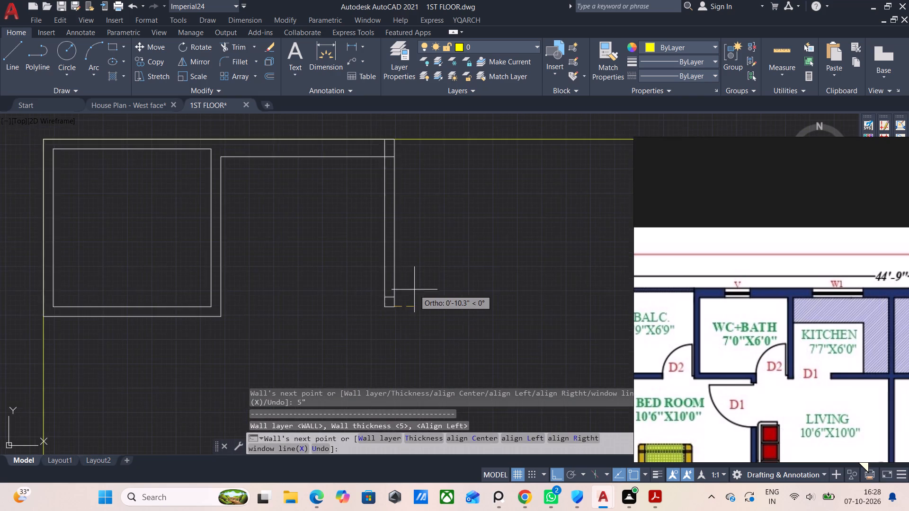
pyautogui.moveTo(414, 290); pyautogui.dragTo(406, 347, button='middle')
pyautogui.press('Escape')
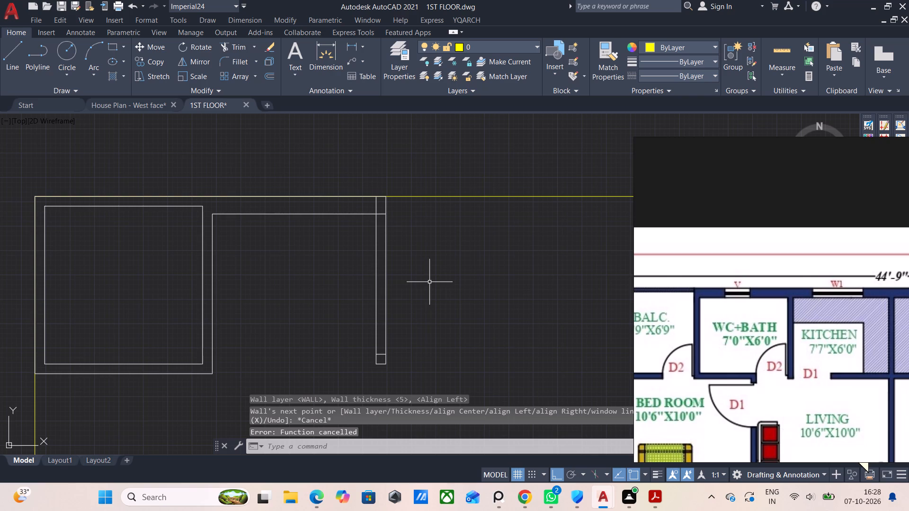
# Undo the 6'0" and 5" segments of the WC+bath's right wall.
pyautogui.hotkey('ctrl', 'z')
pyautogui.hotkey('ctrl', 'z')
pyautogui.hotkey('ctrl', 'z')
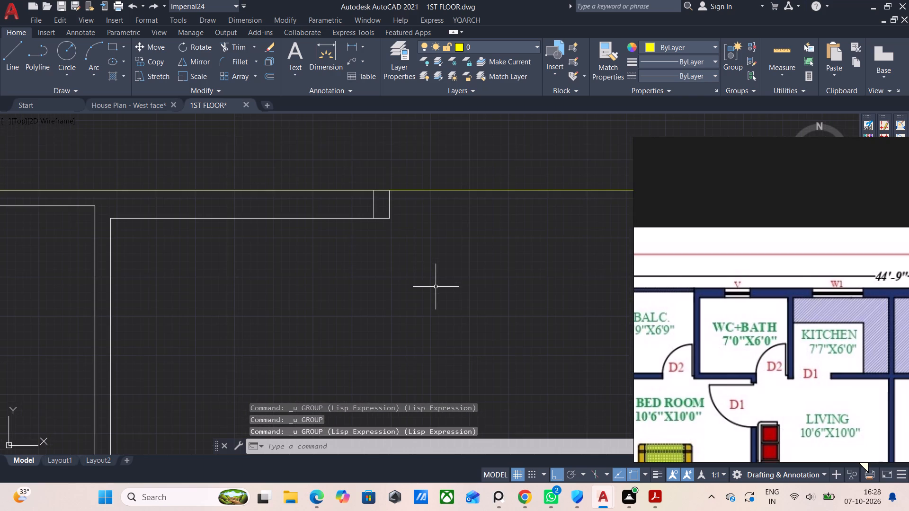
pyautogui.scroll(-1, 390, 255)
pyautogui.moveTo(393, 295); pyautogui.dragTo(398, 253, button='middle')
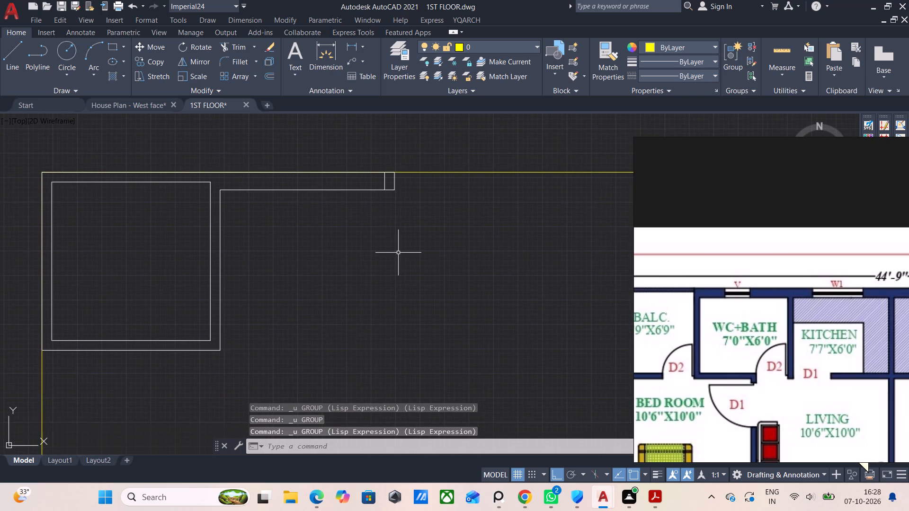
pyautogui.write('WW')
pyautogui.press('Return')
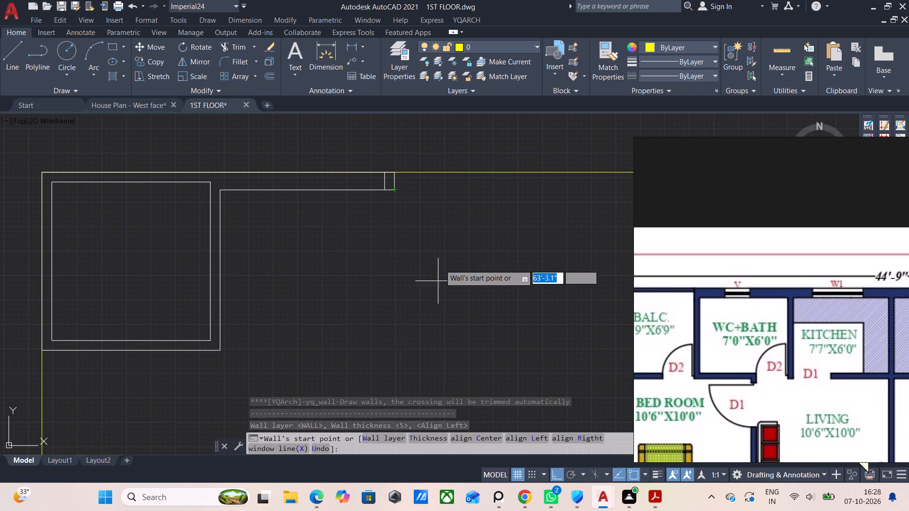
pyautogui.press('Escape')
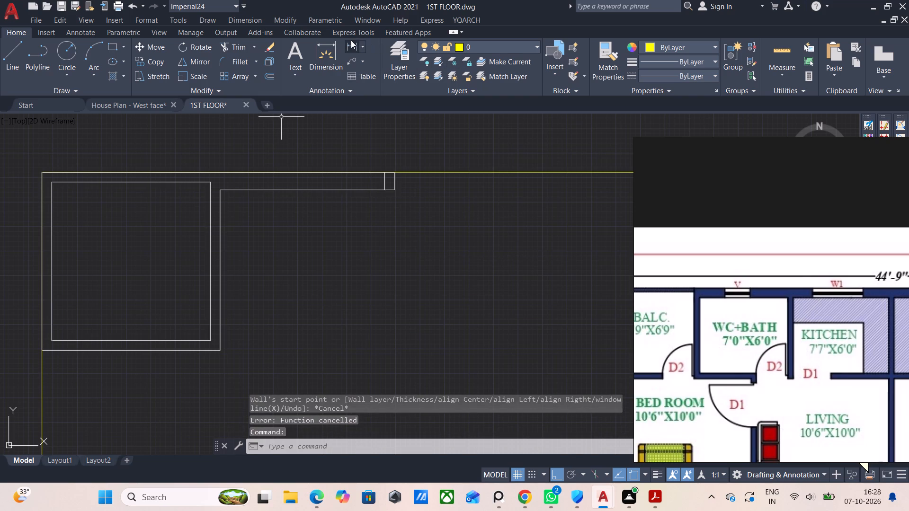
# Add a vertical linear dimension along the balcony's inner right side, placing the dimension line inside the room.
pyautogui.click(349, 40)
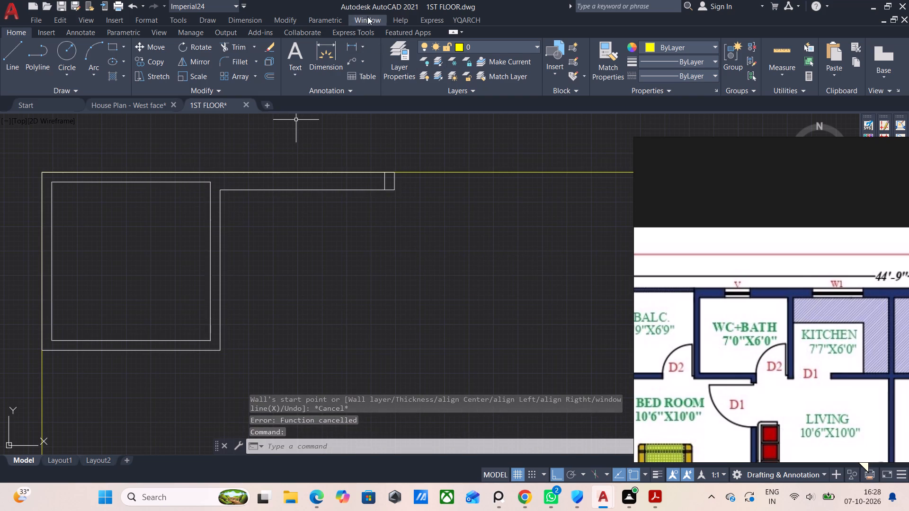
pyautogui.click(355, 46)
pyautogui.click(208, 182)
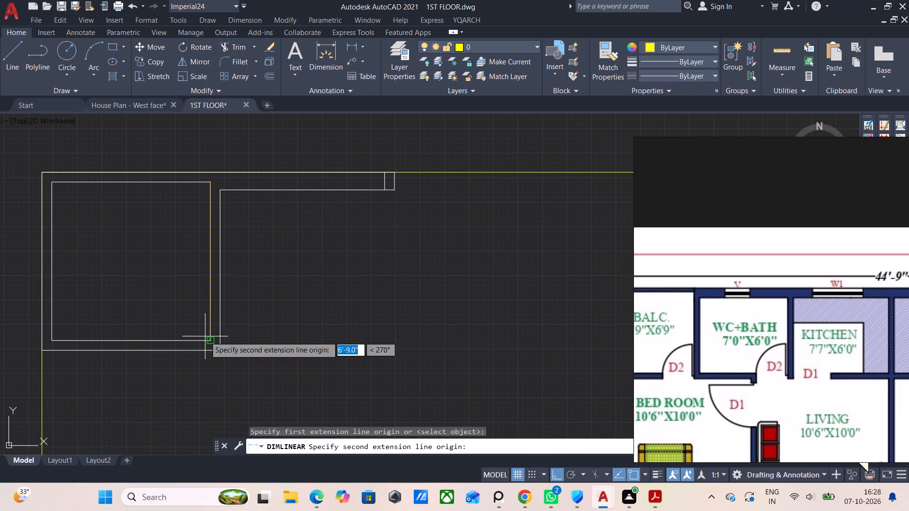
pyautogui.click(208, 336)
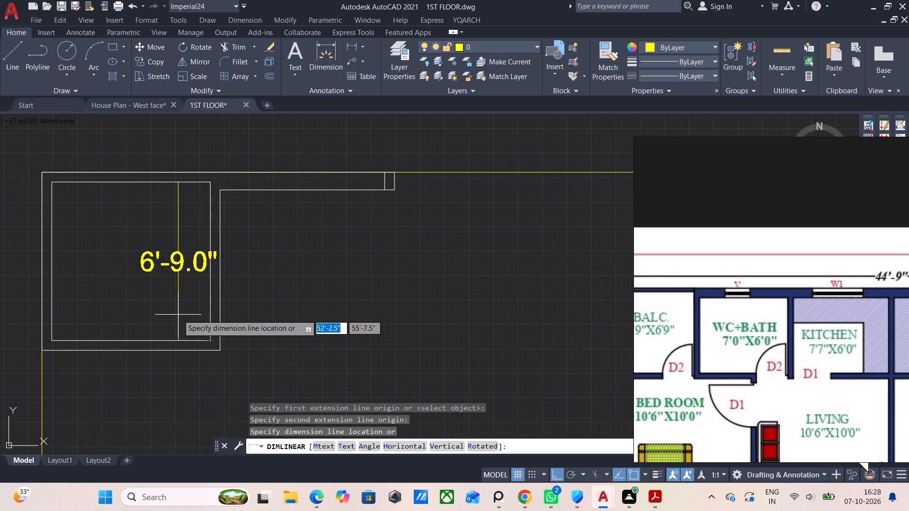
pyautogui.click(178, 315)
# Examine the balcony, WC+bath, kitchen and living room sizes and wall arrangement in the PureRef reference plan.
pyautogui.scroll(-3, 847, 318)
pyautogui.scroll(2, 811, 332)
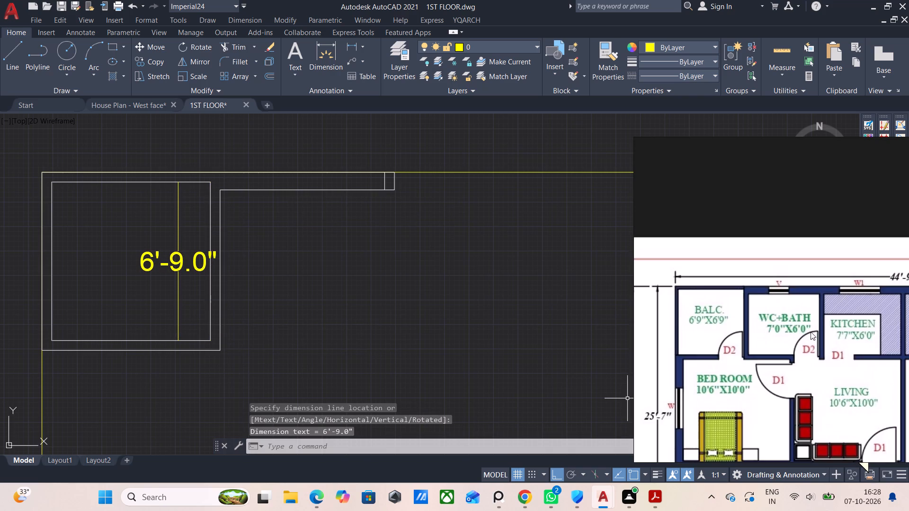
pyautogui.scroll(1, 799, 349)
pyautogui.moveTo(799, 363); pyautogui.dragTo(822, 369, button='middle')
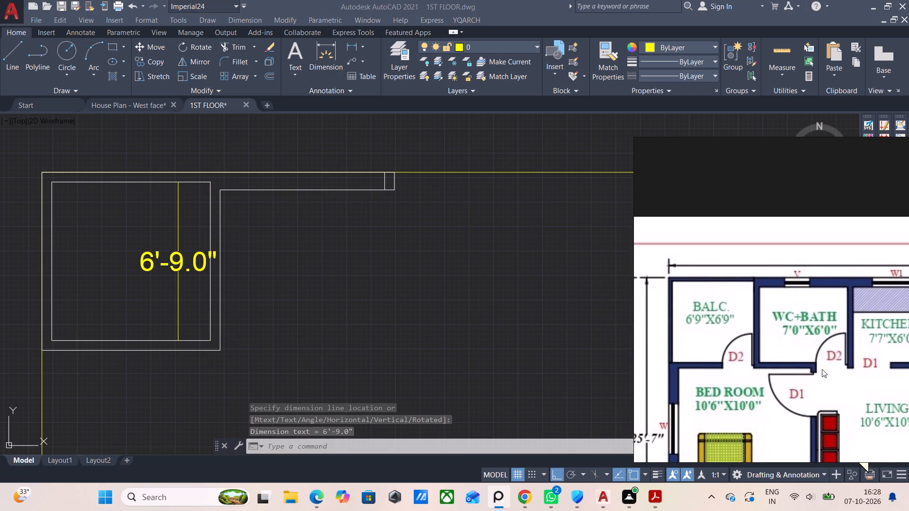
pyautogui.moveTo(822, 369); pyautogui.dragTo(821, 369, button='middle')
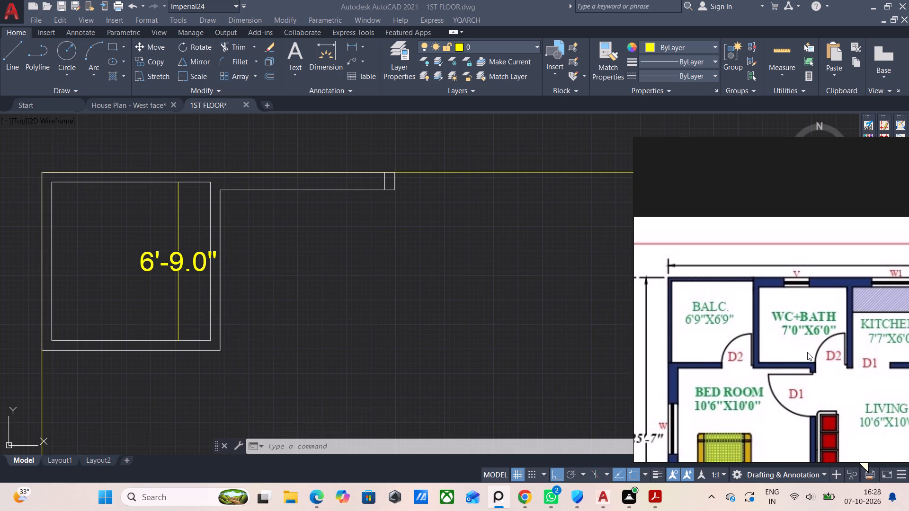
pyautogui.moveTo(815, 357); pyautogui.dragTo(795, 357, button='middle')
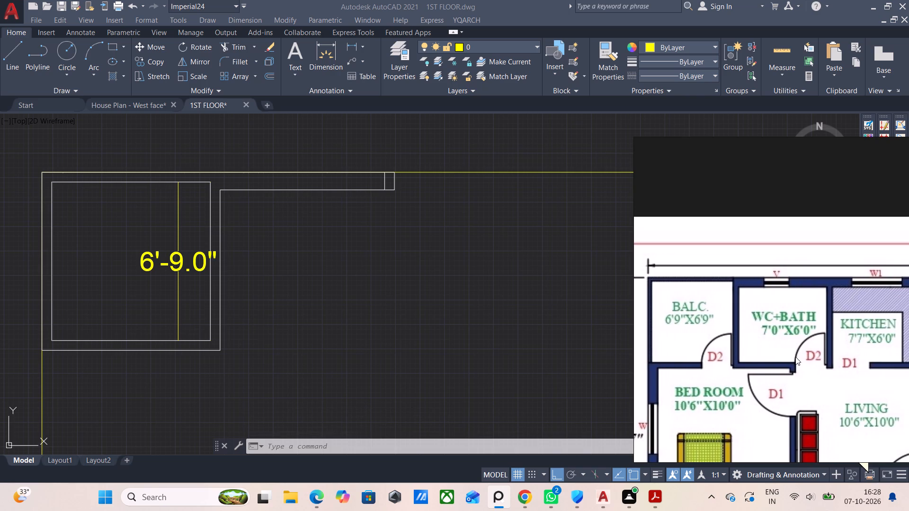
pyautogui.moveTo(795, 357); pyautogui.dragTo(790, 357, button='middle')
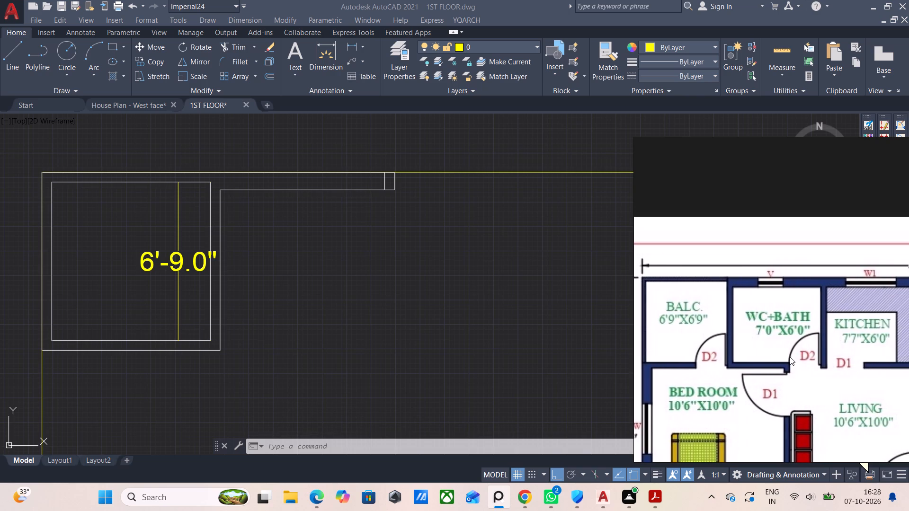
pyautogui.moveTo(790, 357); pyautogui.dragTo(771, 357, button='middle')
pyautogui.scroll(-2, 793, 349)
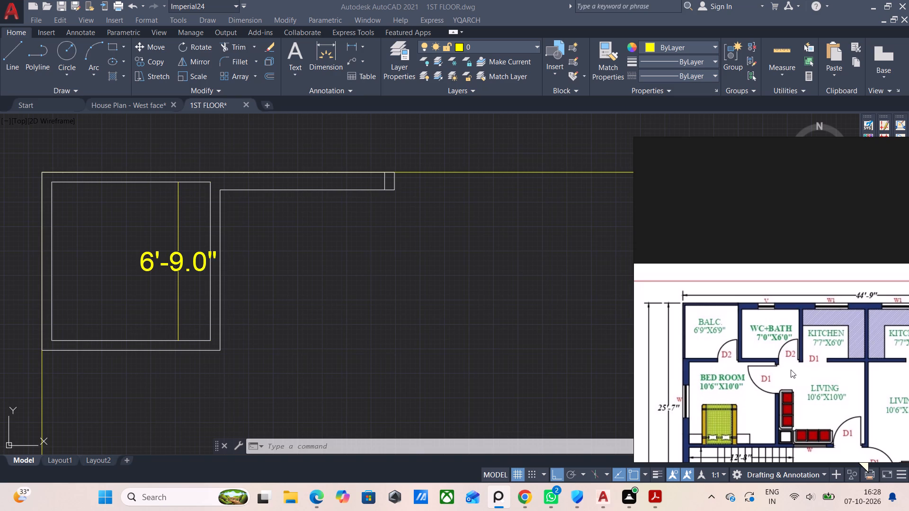
pyautogui.scroll(2, 791, 370)
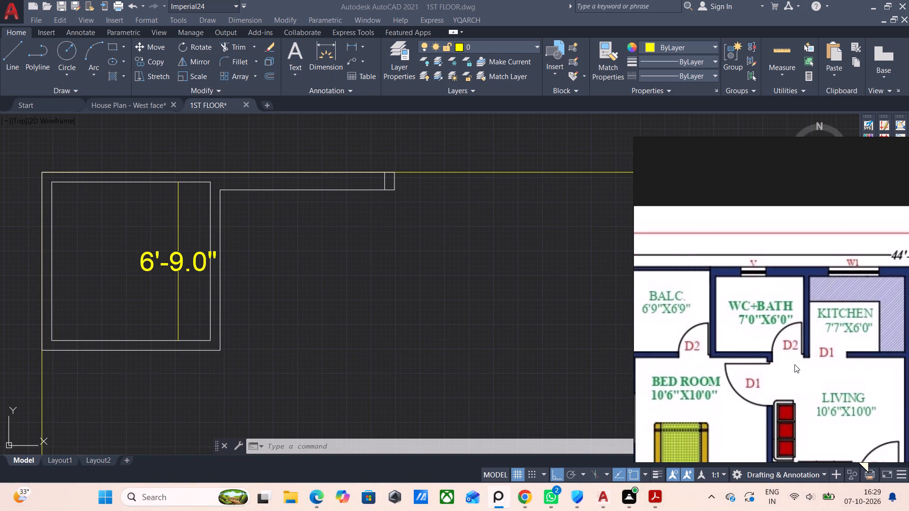
pyautogui.scroll(-3, 801, 355)
pyautogui.moveTo(815, 372); pyautogui.dragTo(752, 378, button='middle')
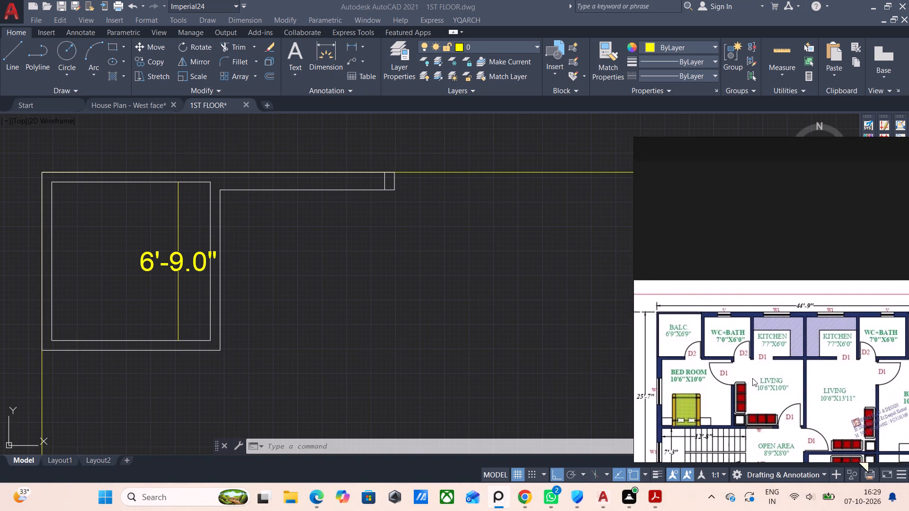
pyautogui.moveTo(752, 378); pyautogui.dragTo(750, 379, button='middle')
pyautogui.scroll(2, 768, 364)
pyautogui.moveTo(848, 376); pyautogui.dragTo(775, 360, button='middle')
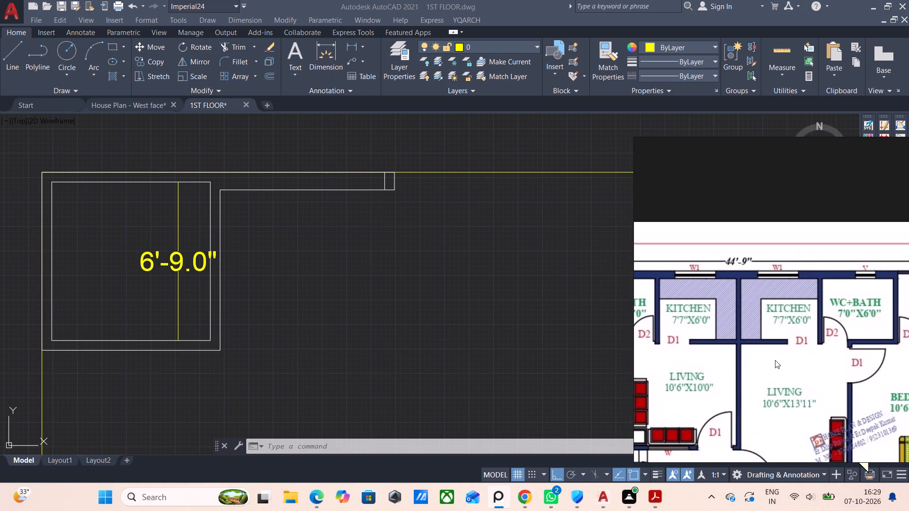
pyautogui.moveTo(775, 360); pyautogui.dragTo(766, 383, button='middle')
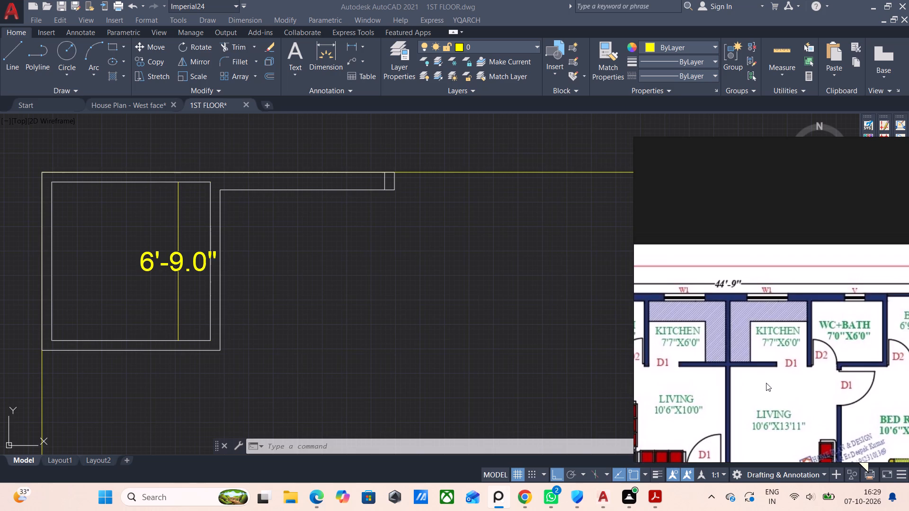
pyautogui.moveTo(766, 383); pyautogui.dragTo(908, 395, button='middle')
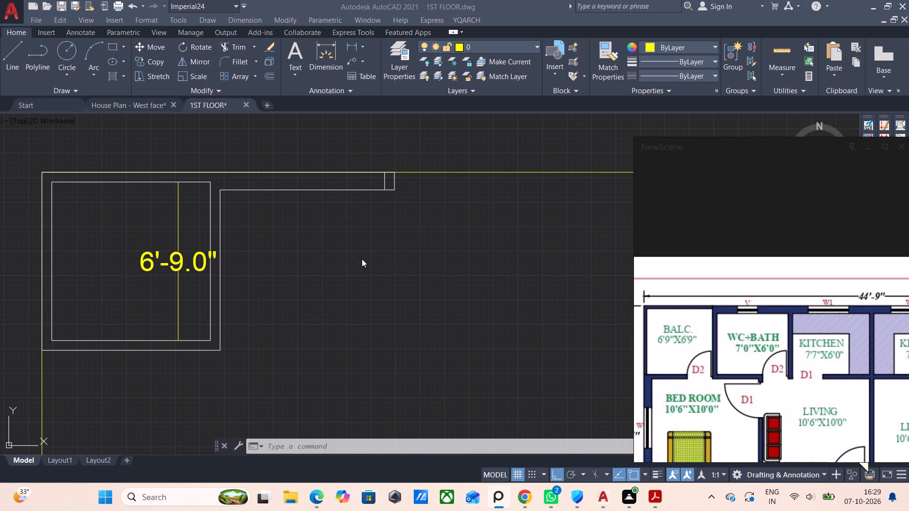
# In AutoCAD, undo the dimension, the WC+bath's top wall and the balcony's left, bottom and right walls, keeping only the balcony's top wall.
pyautogui.press('Escape')
pyautogui.press('Escape')
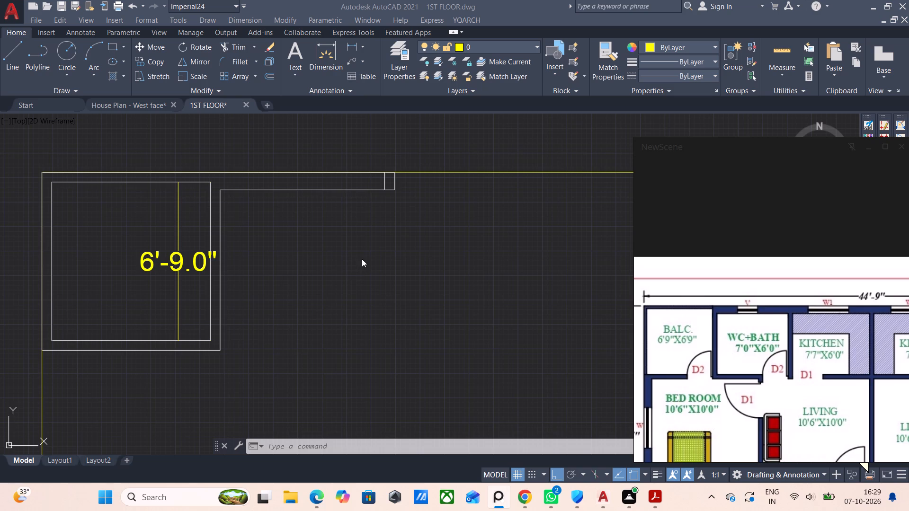
pyautogui.hotkey('ctrl', 'z')
pyautogui.hotkey('ctrl', 'z')
pyautogui.click(362, 259)
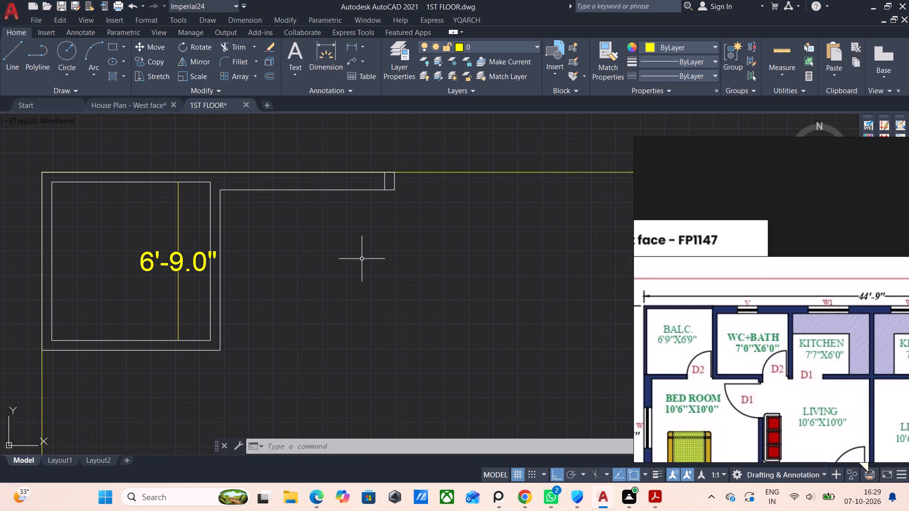
pyautogui.hotkey('ctrl', 'z')
pyautogui.hotkey('ctrl', 'z')
pyautogui.hotkey('ctrl', 'z')
pyautogui.hotkey('ctrl', 'z')
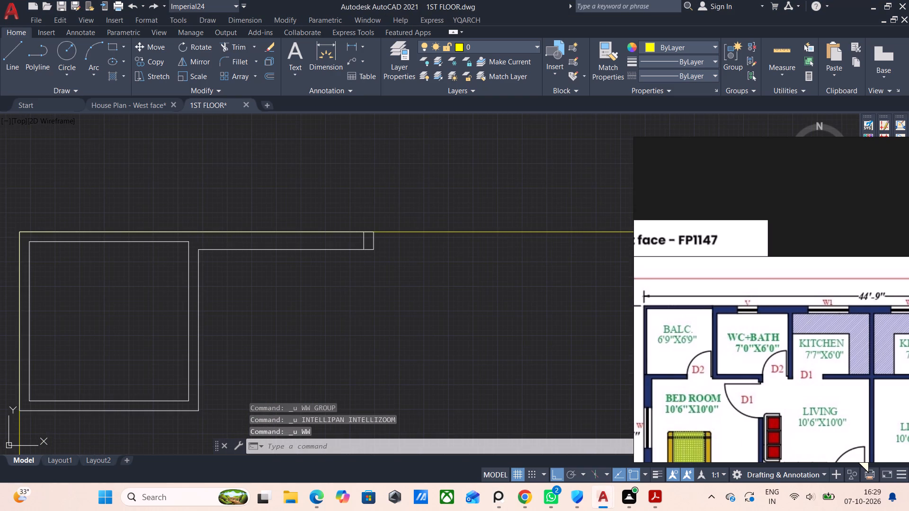
pyautogui.hotkey('ctrl', 'z')
pyautogui.hotkey('ctrl', 'z')
pyautogui.hotkey('ctrl', 'z')
pyautogui.hotkey('ctrl', 'z')
pyautogui.hotkey('ctrl', 'z')
pyautogui.hotkey('ctrl', 'z')
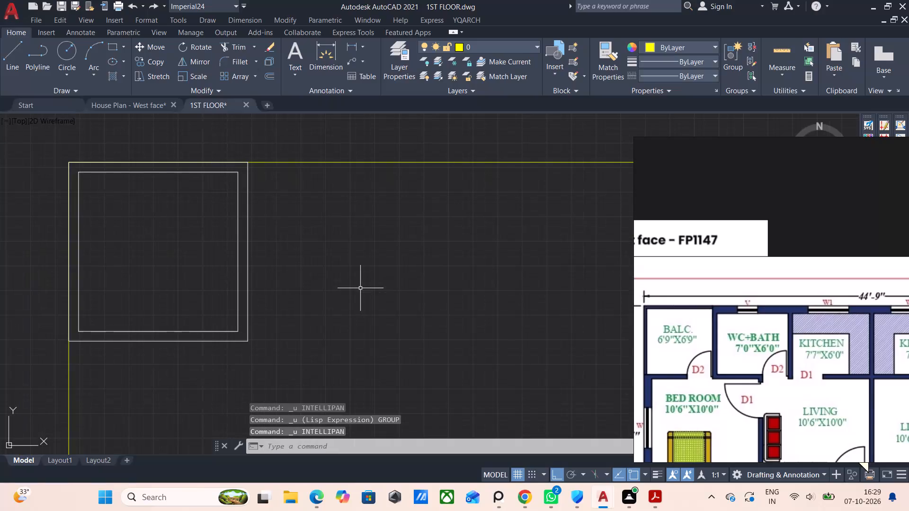
pyautogui.hotkey('ctrl', 'z')
pyautogui.hotkey('ctrl', 'z')
pyautogui.hotkey('ctrl', 'z')
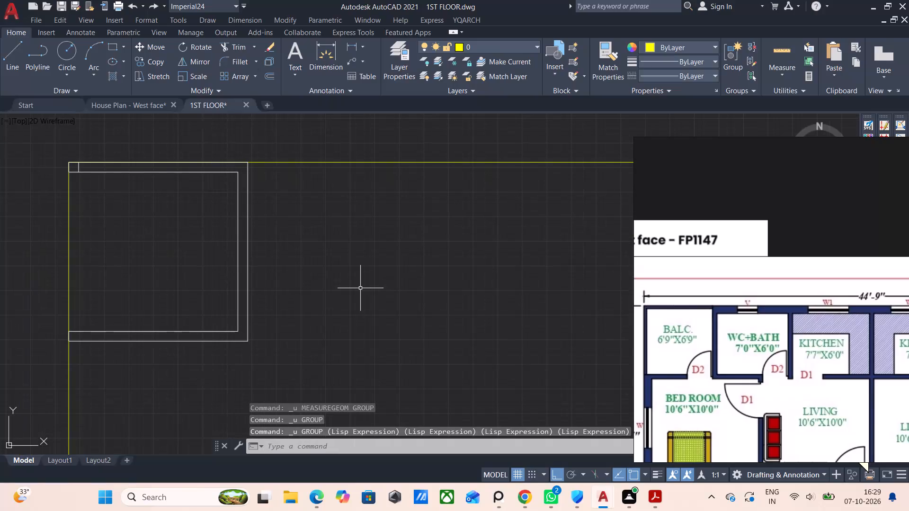
pyautogui.hotkey('ctrl', 'z')
pyautogui.hotkey('ctrl', 'z')
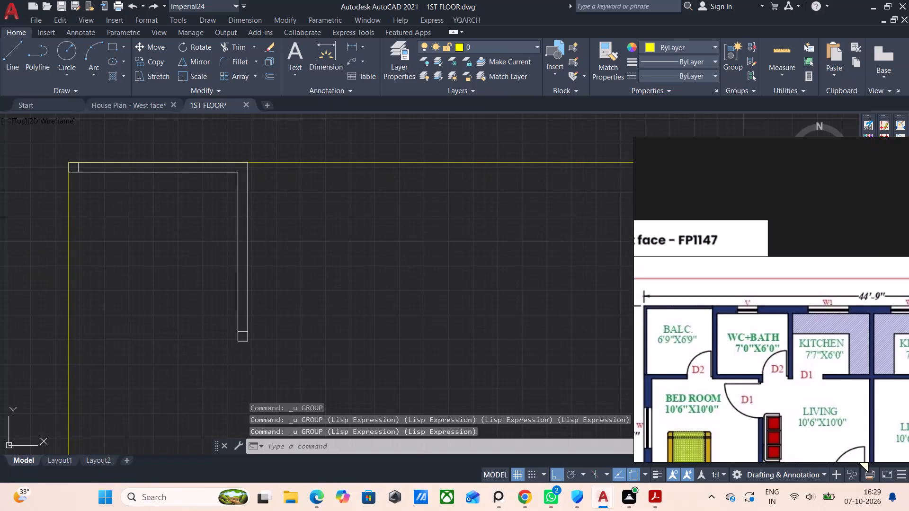
pyautogui.hotkey('ctrl', 'z')
# Draw the balcony's right wall with YQArch 6'0" downward from the top wall's lower right corner, and extend it another 5" downward.
pyautogui.scroll(-2, 735, 360)
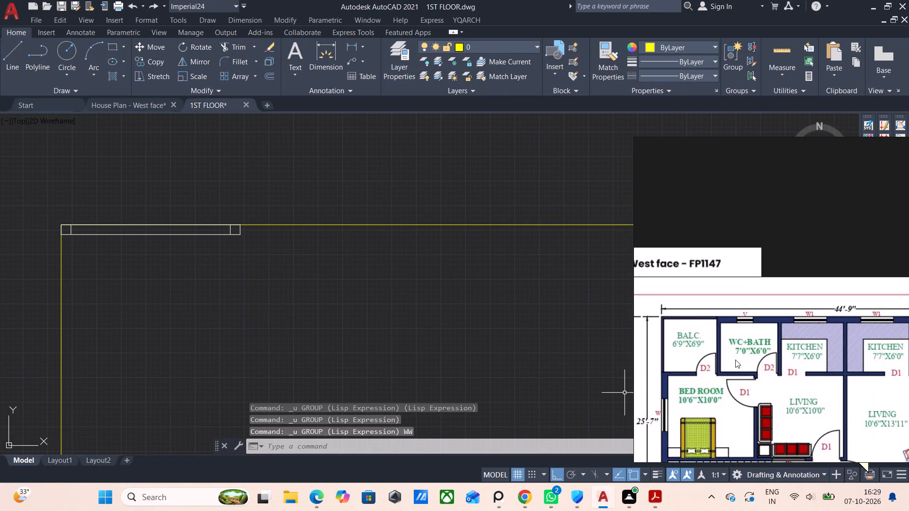
pyautogui.scroll(2, 735, 360)
pyautogui.scroll(2, 659, 351)
pyautogui.moveTo(674, 357); pyautogui.dragTo(700, 367, button='middle')
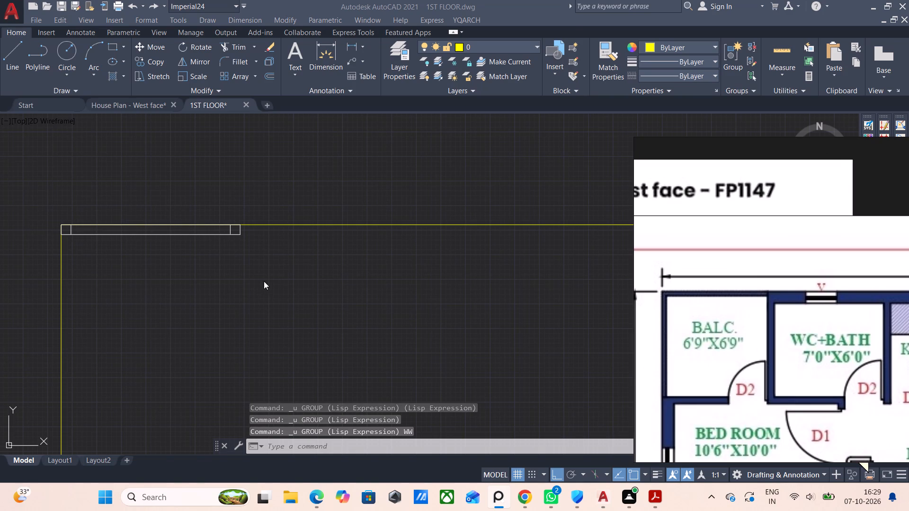
pyautogui.click(263, 281)
pyautogui.write('WW')
pyautogui.press('Return')
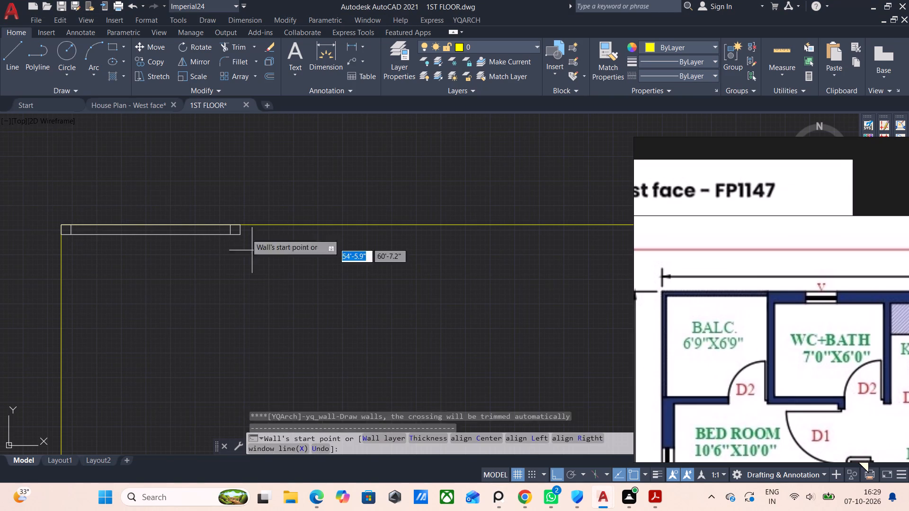
pyautogui.click(241, 235)
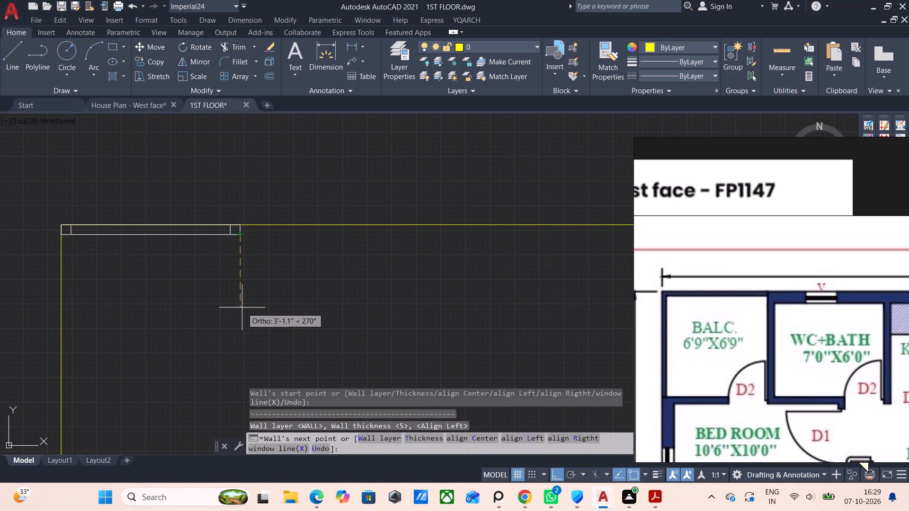
pyautogui.write("6'")
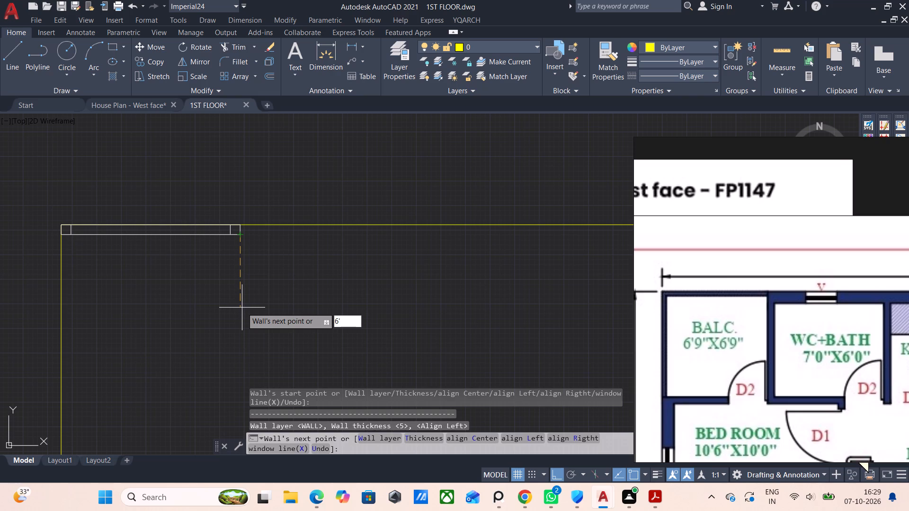
pyautogui.write('0"')
pyautogui.press('Return')
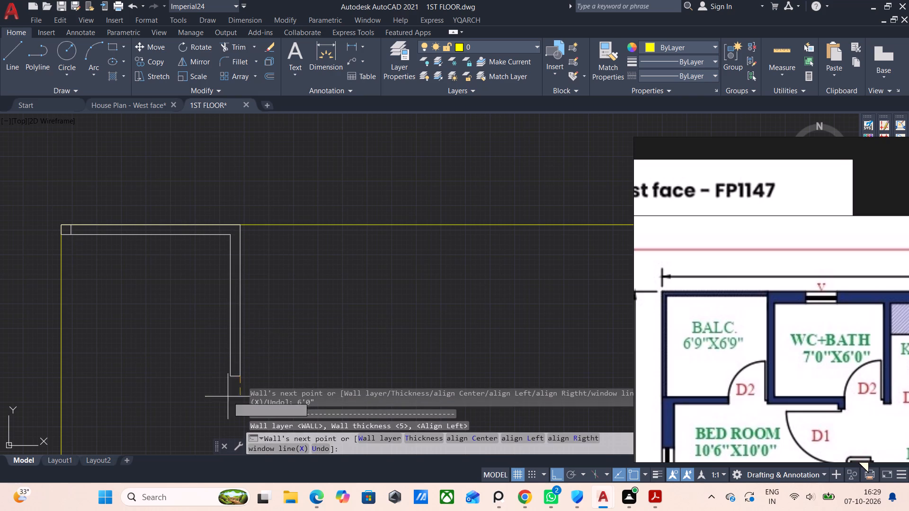
pyautogui.press('5')
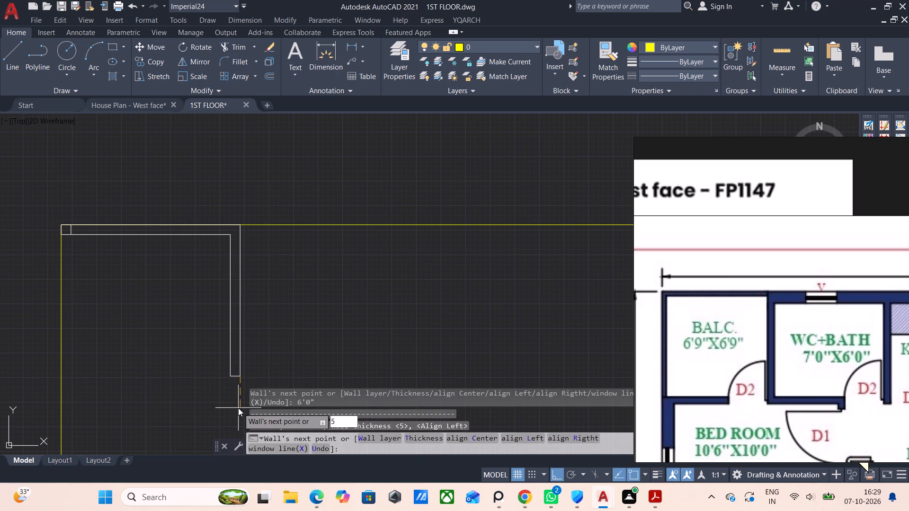
pyautogui.hotkey('shift', '"')
pyautogui.press('Return')
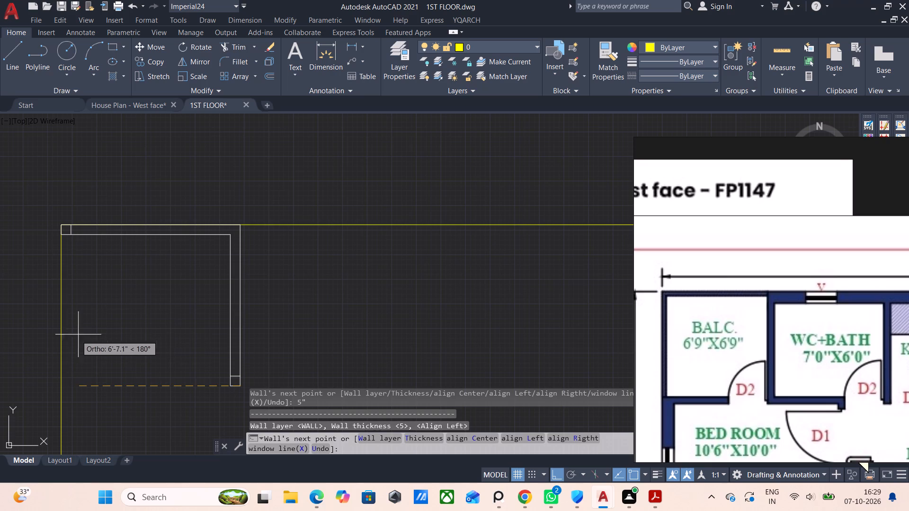
# Close the balcony with a bottom wall to the left boundary line and a left wall up to the top wall.
pyautogui.click(59, 386)
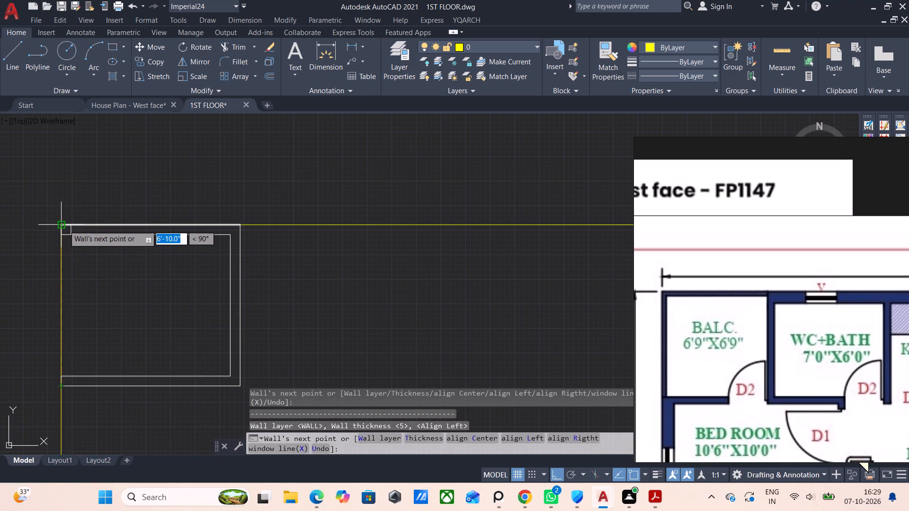
pyautogui.click(63, 233)
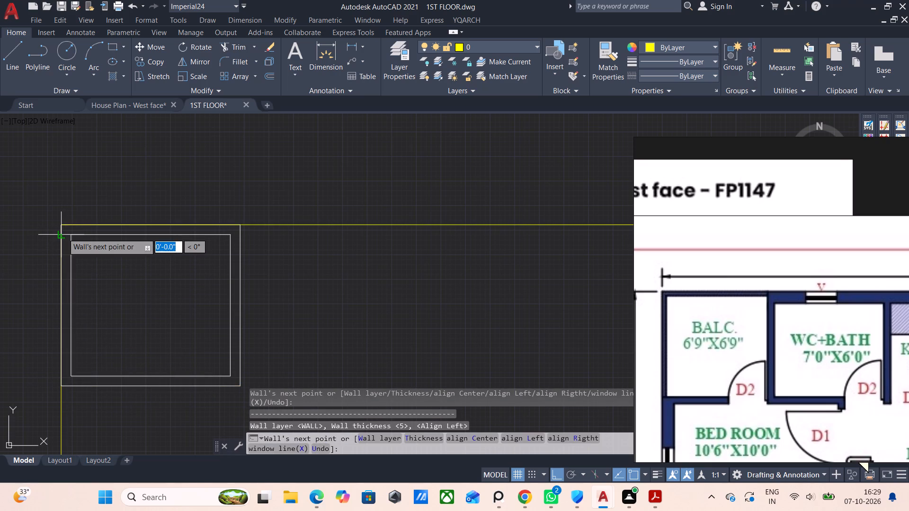
pyautogui.press('Escape')
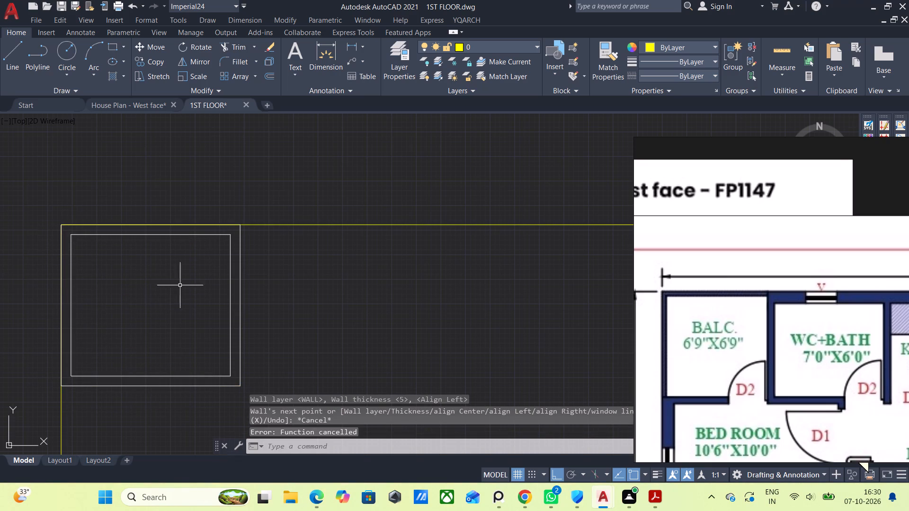
# Draw the WC+bath's top wall with YQArch at thickness 9, 7'0" rightward from the balcony's top right corner, and extend it another 5".
pyautogui.write('WW')
pyautogui.press('Return')
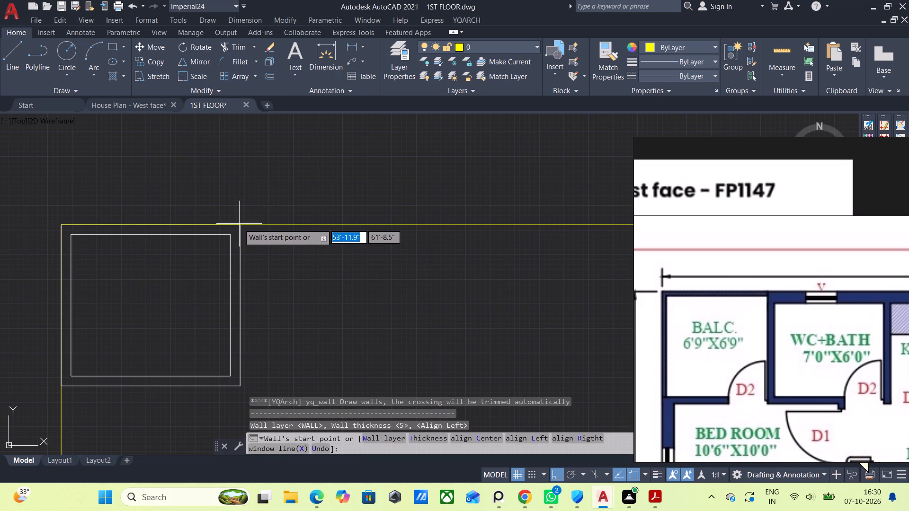
pyautogui.click(238, 223)
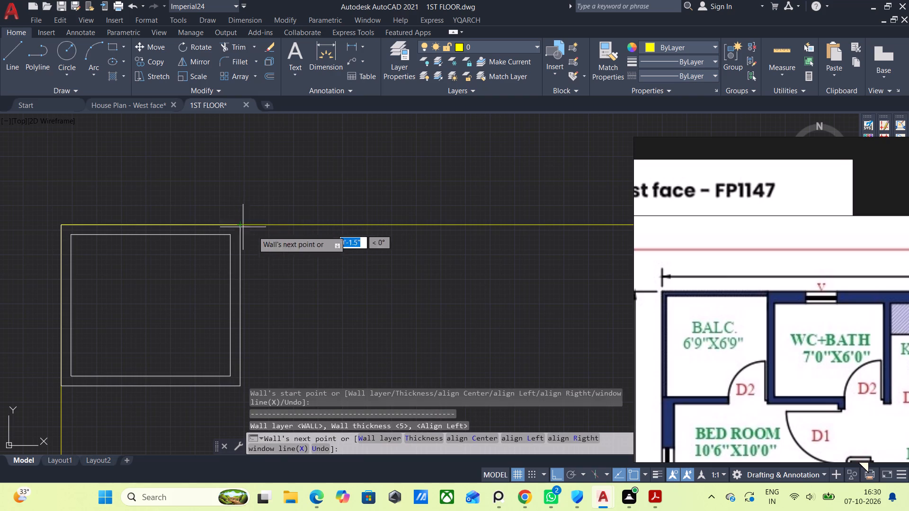
pyautogui.click(426, 434)
pyautogui.click(426, 440)
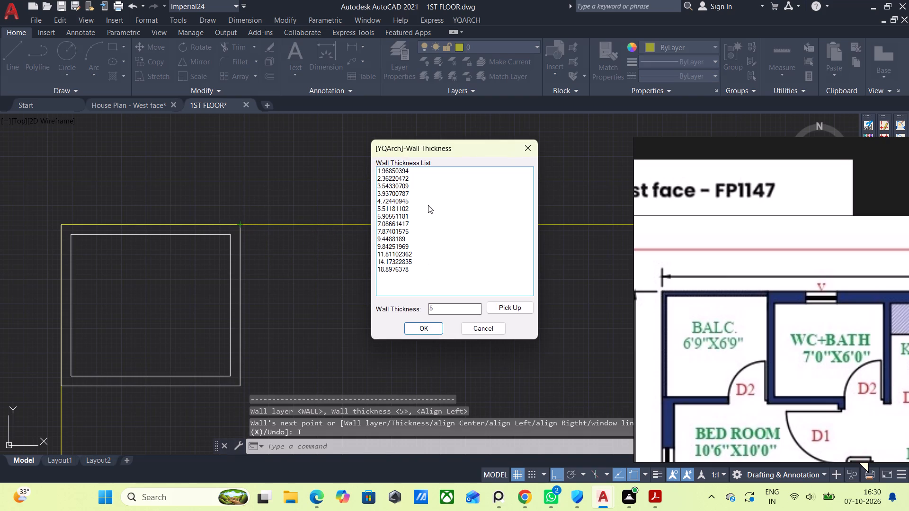
pyautogui.click(446, 308)
pyautogui.press('BackSpace')
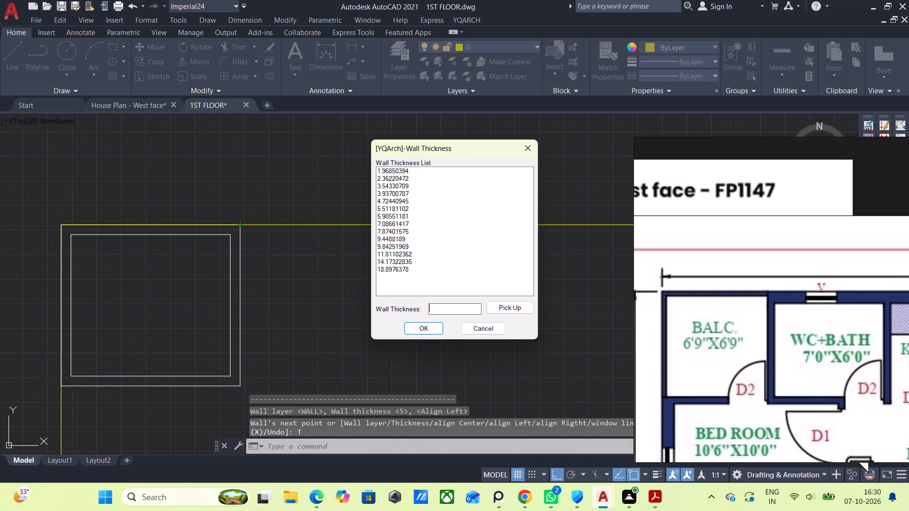
pyautogui.press('9')
pyautogui.press('Return')
pyautogui.click(424, 326)
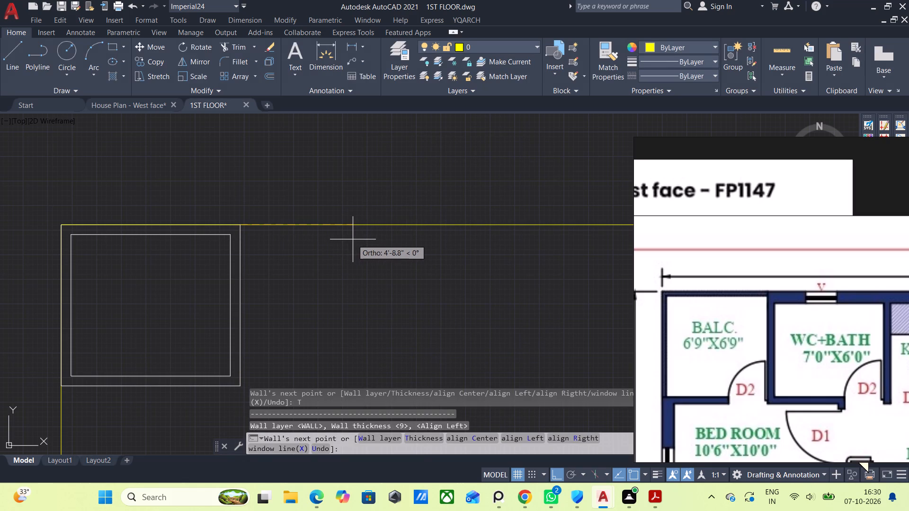
pyautogui.write('7\'0"')
pyautogui.press('Return')
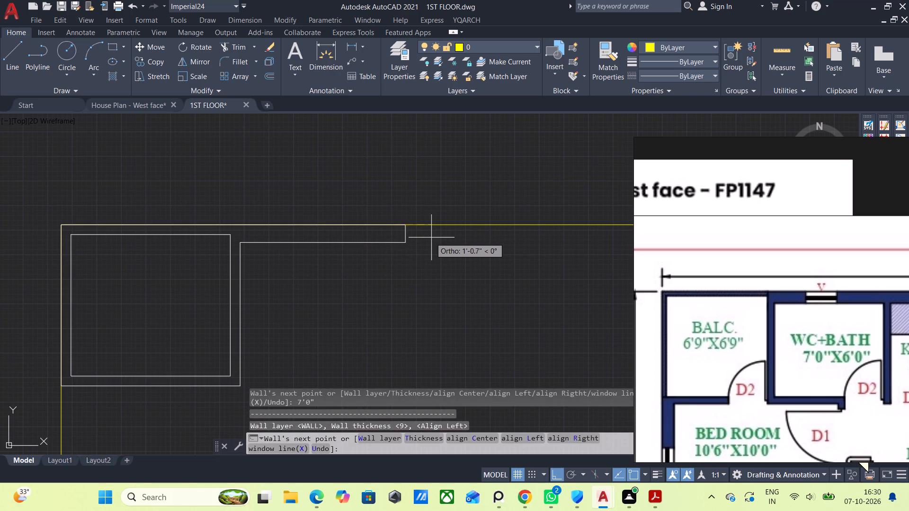
pyautogui.write('5"')
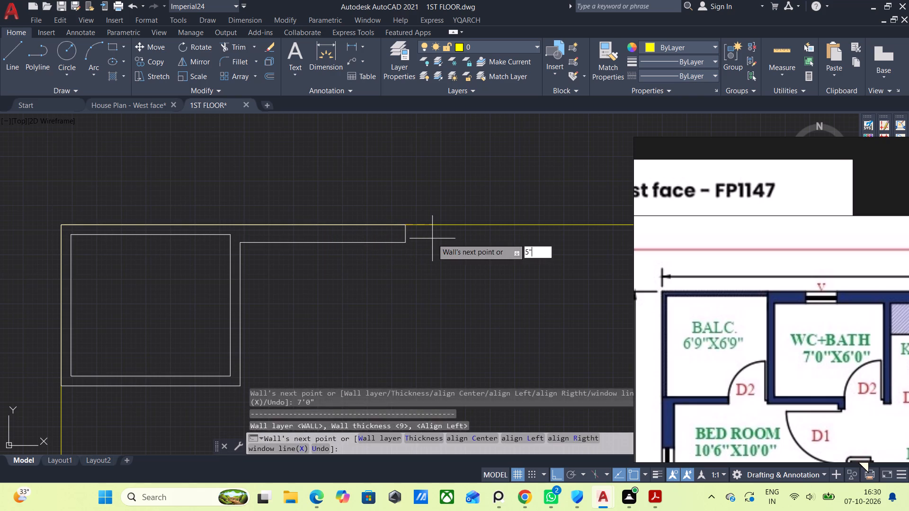
pyautogui.press('Return')
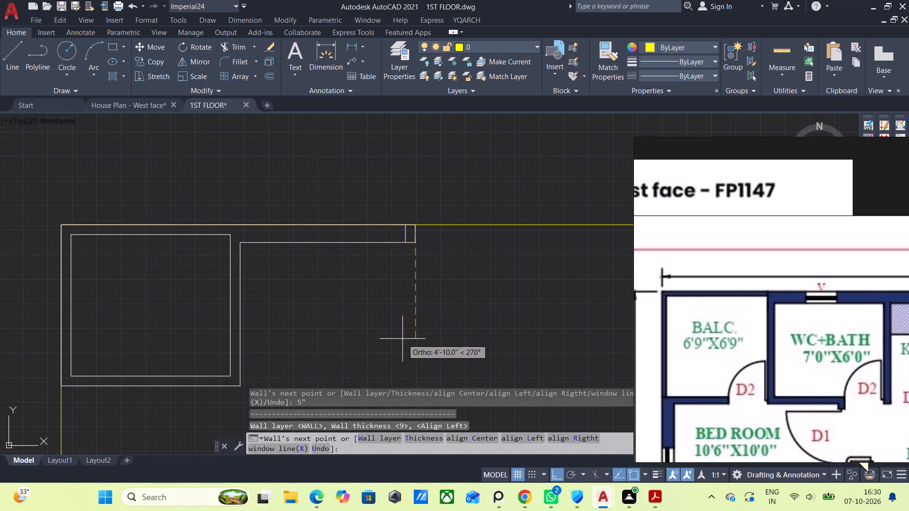
pyautogui.press('Escape')
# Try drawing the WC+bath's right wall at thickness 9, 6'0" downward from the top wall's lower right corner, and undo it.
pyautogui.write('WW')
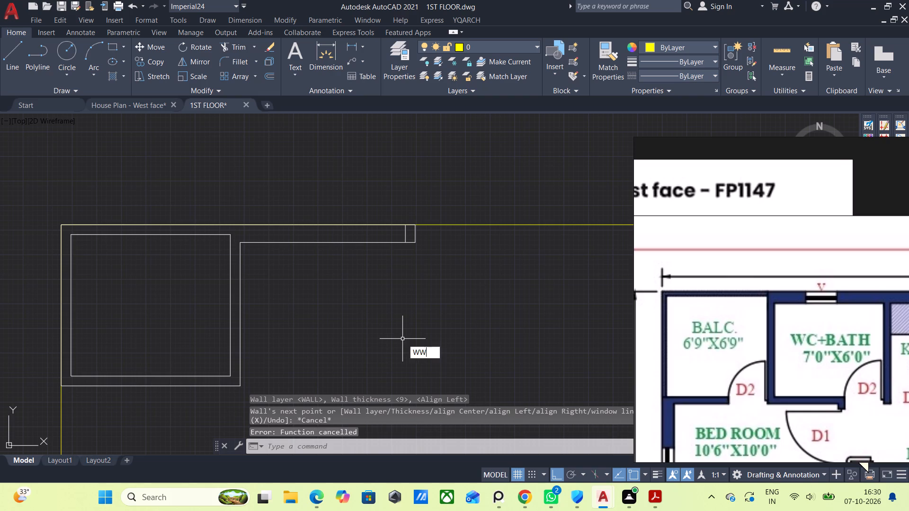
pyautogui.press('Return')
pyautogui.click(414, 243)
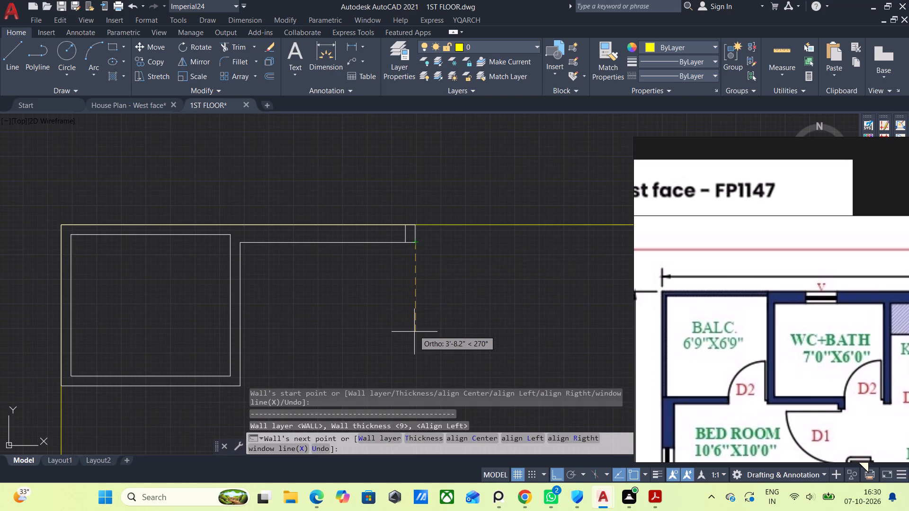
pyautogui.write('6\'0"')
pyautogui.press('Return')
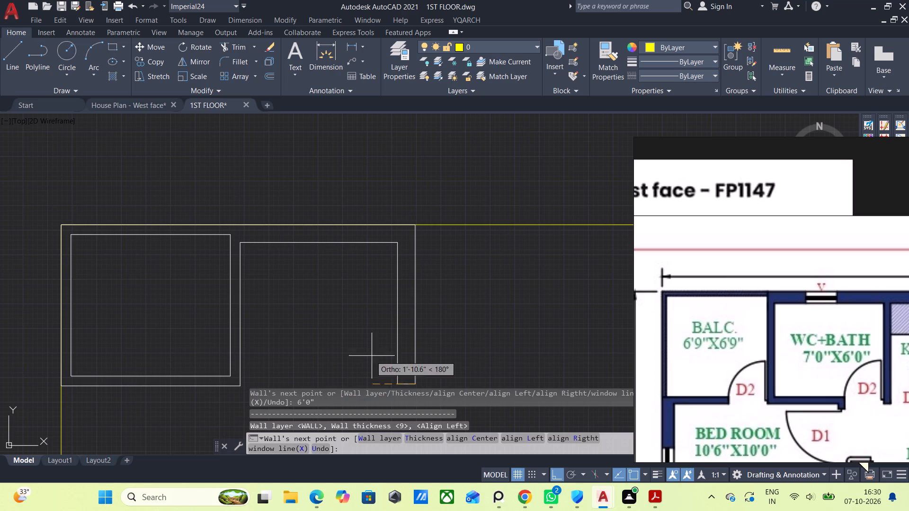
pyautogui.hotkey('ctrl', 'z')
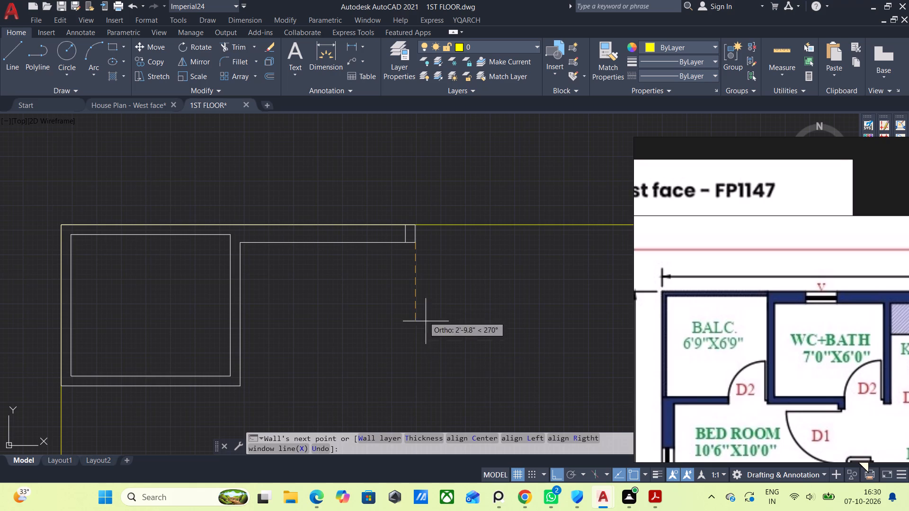
# Examine the WC+bath, kitchen, living room and neighbouring walls in the PureRef reference plan.
pyautogui.scroll(-2, 850, 385)
pyautogui.moveTo(853, 419); pyautogui.dragTo(827, 243, button='middle')
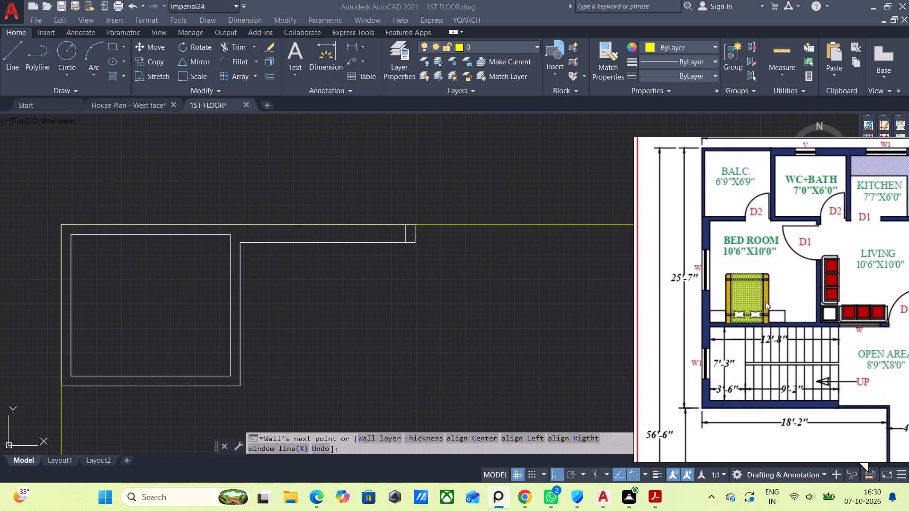
pyautogui.moveTo(875, 333); pyautogui.dragTo(784, 350, button='middle')
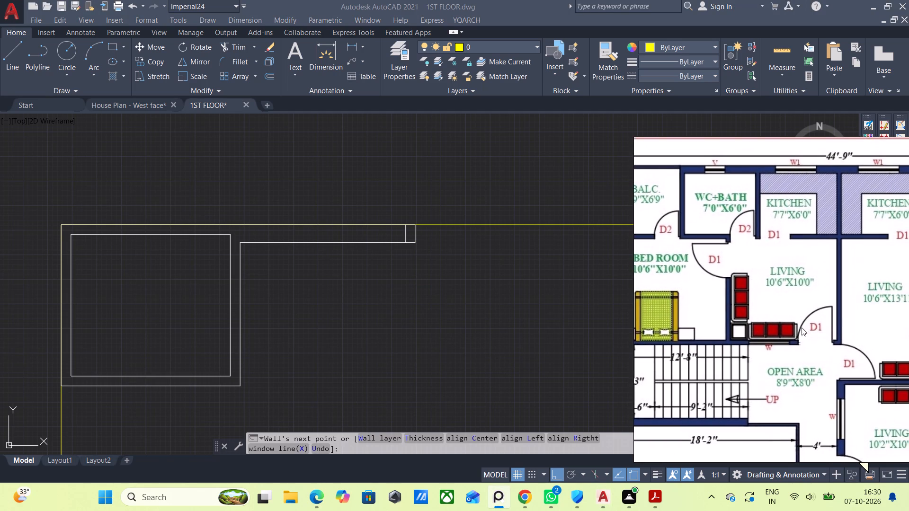
pyautogui.scroll(-2, 856, 405)
pyautogui.moveTo(840, 408); pyautogui.dragTo(757, 370, button='middle')
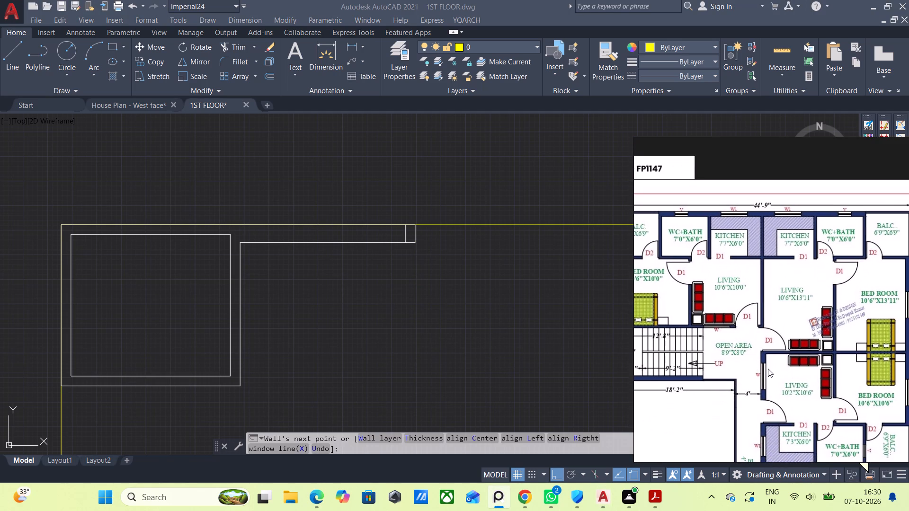
pyautogui.scroll(-1, 803, 382)
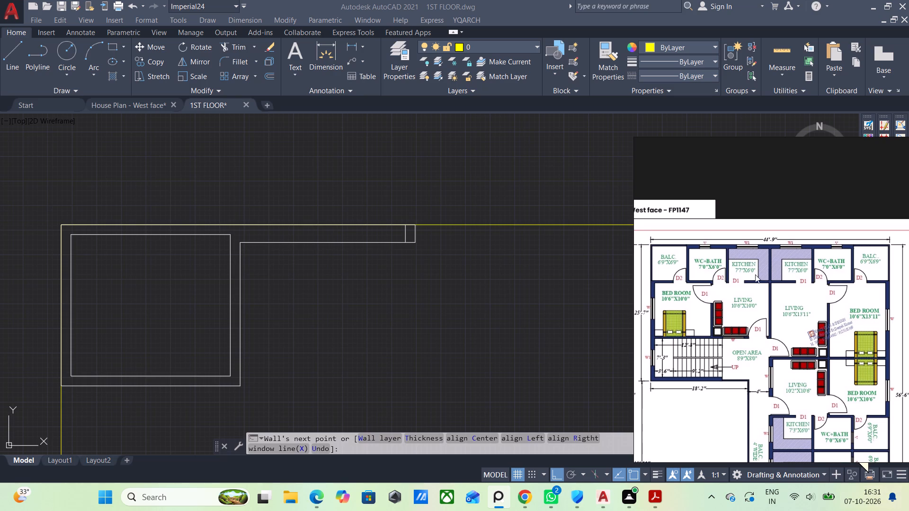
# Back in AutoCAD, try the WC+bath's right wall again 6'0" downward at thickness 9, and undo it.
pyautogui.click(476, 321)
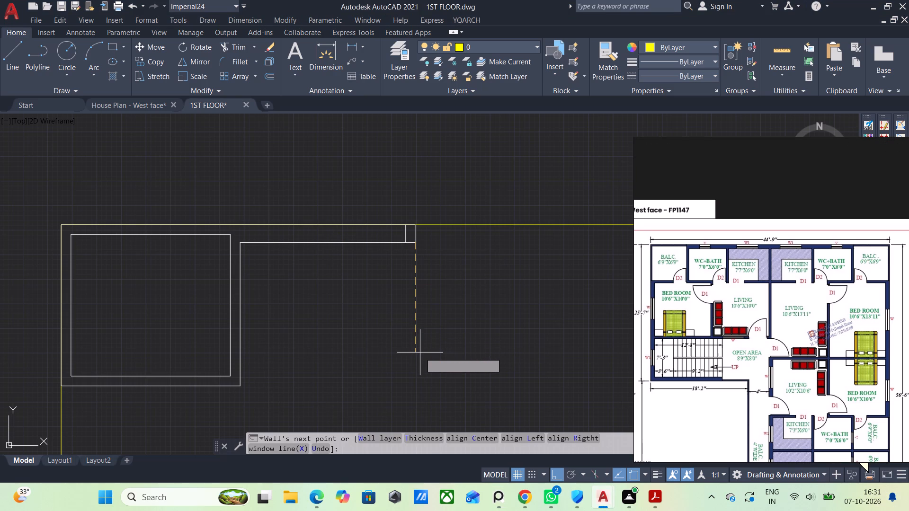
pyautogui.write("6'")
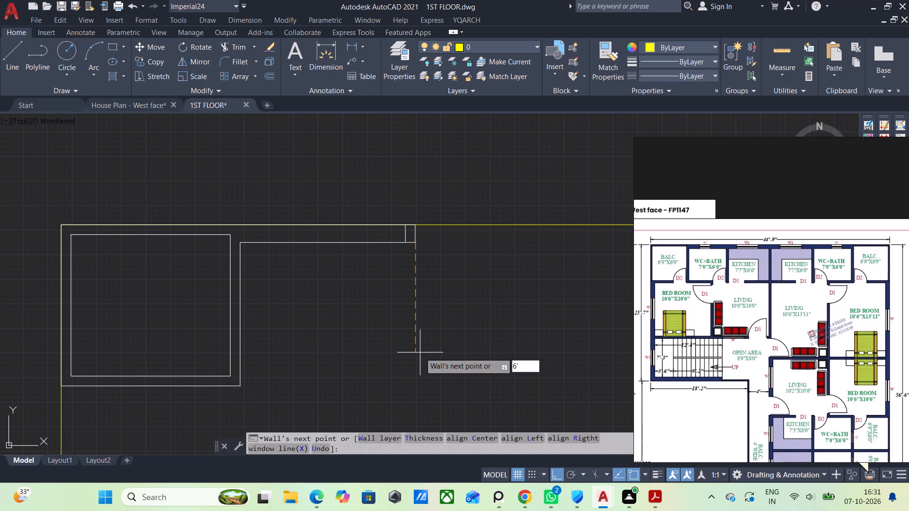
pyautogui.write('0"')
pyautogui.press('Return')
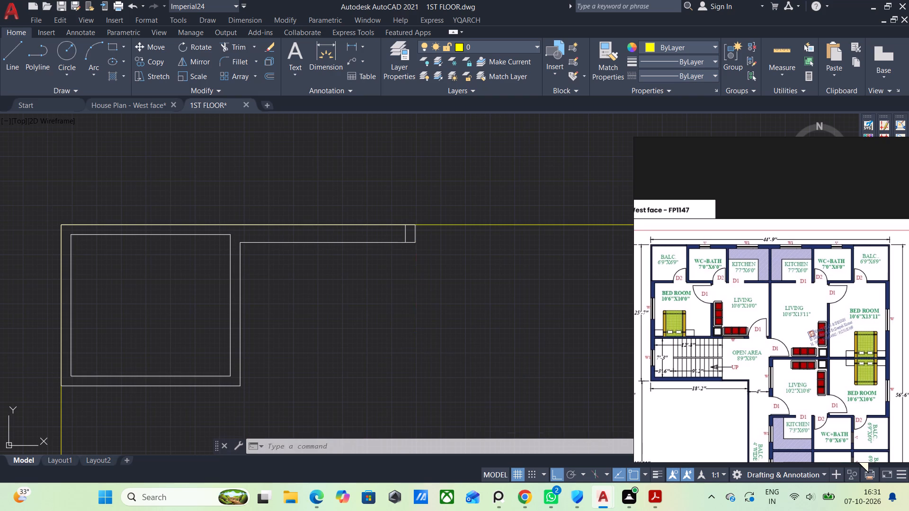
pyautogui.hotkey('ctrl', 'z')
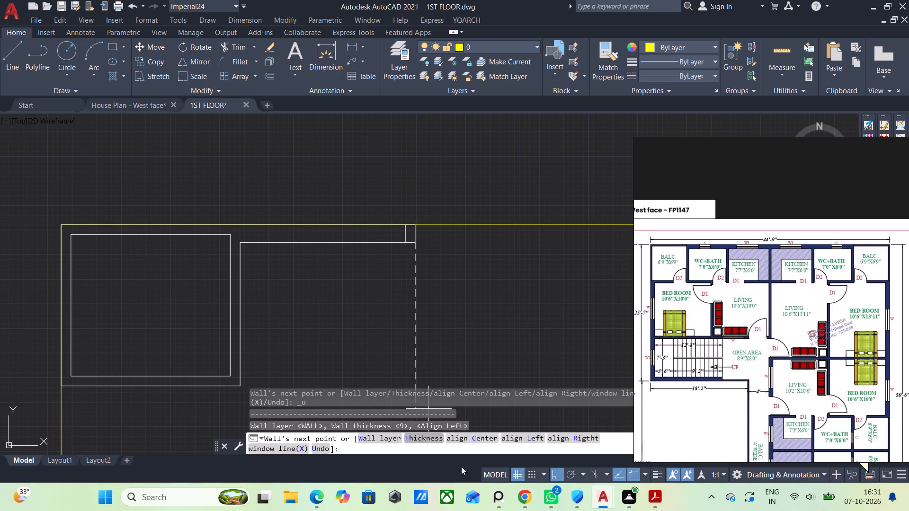
# At wall thickness 5, draw the WC+bath's right wall 6'0" downward from the top wall's lower right corner and a bottom wall to the balcony.
pyautogui.click(418, 440)
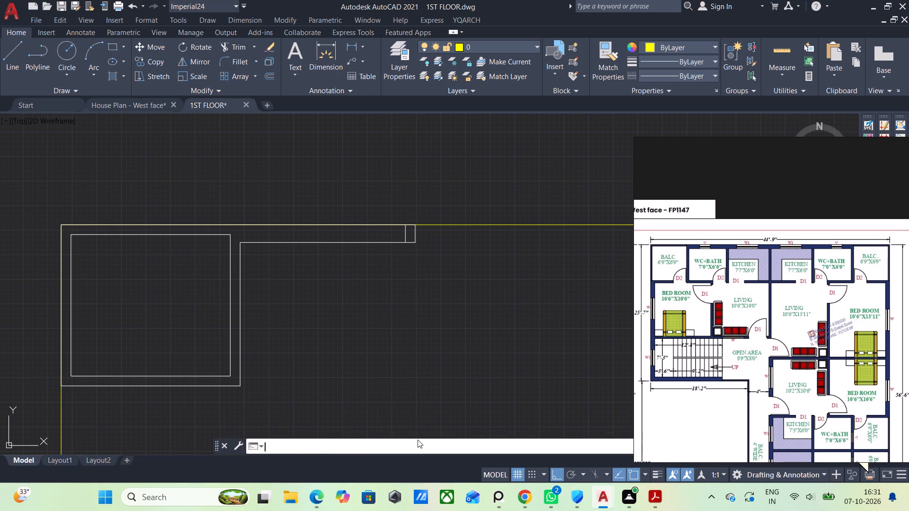
pyautogui.click(465, 308)
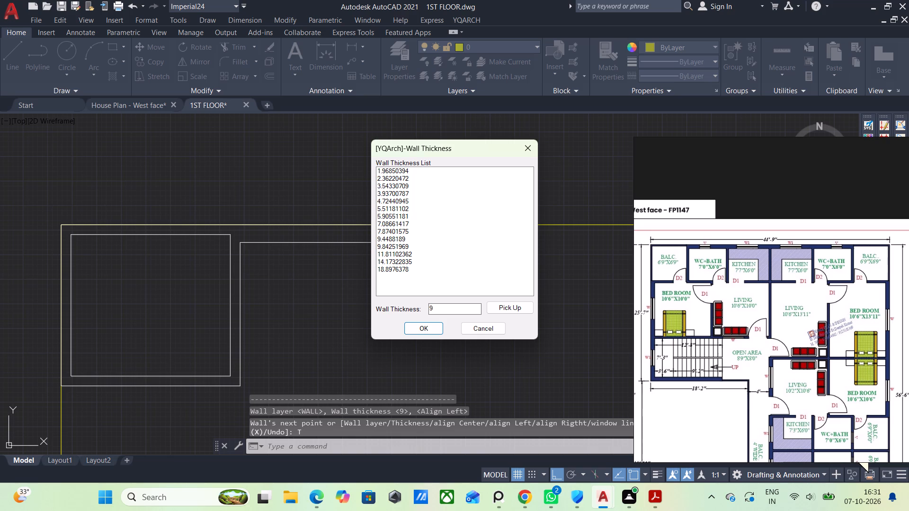
pyautogui.press('5')
pyautogui.press('Return')
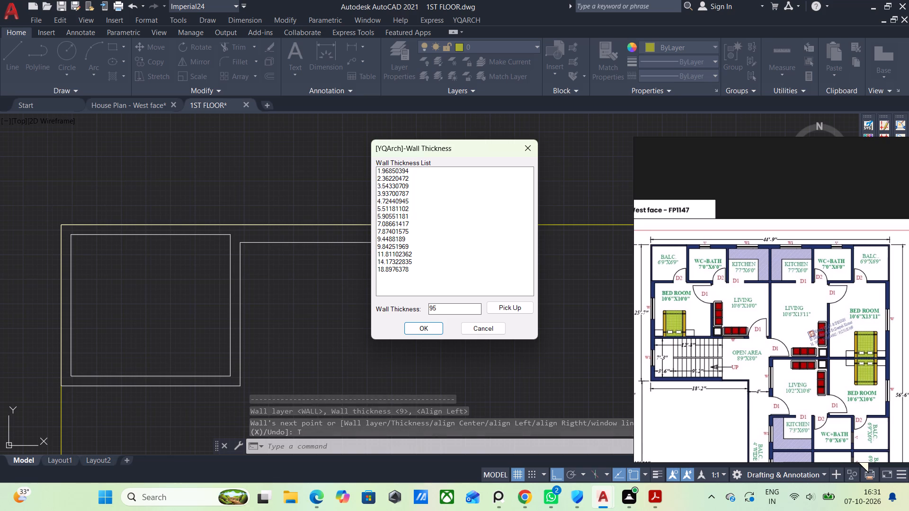
pyautogui.press('BackSpace')
pyautogui.press('BackSpace')
pyautogui.press('5')
pyautogui.click(432, 326)
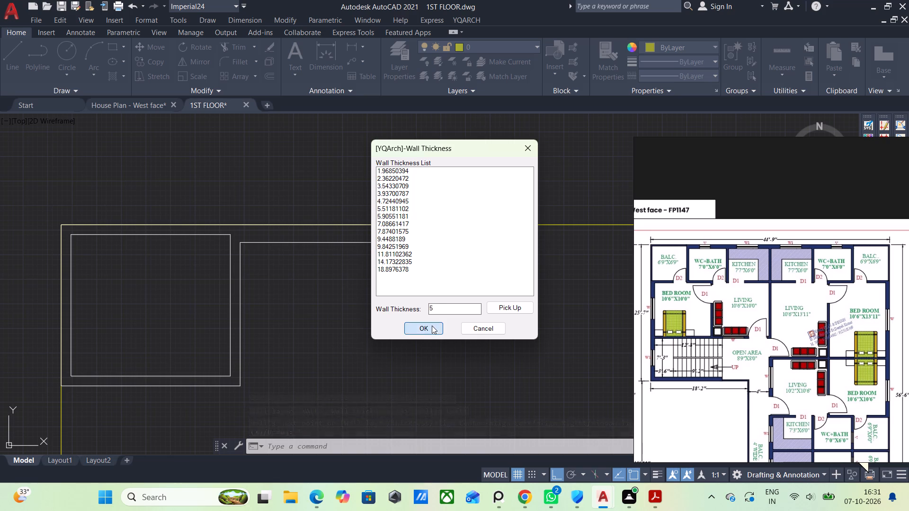
pyautogui.write('6\'0"')
pyautogui.press('Return')
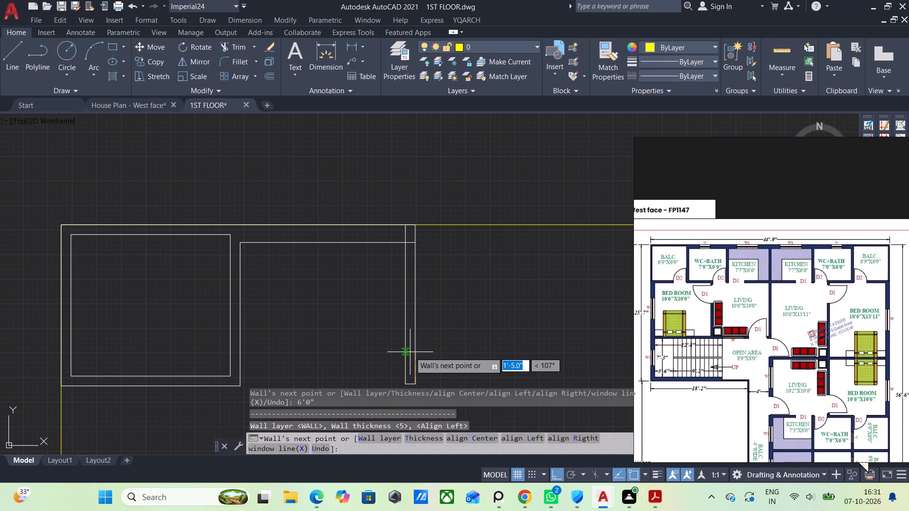
pyautogui.click(240, 381)
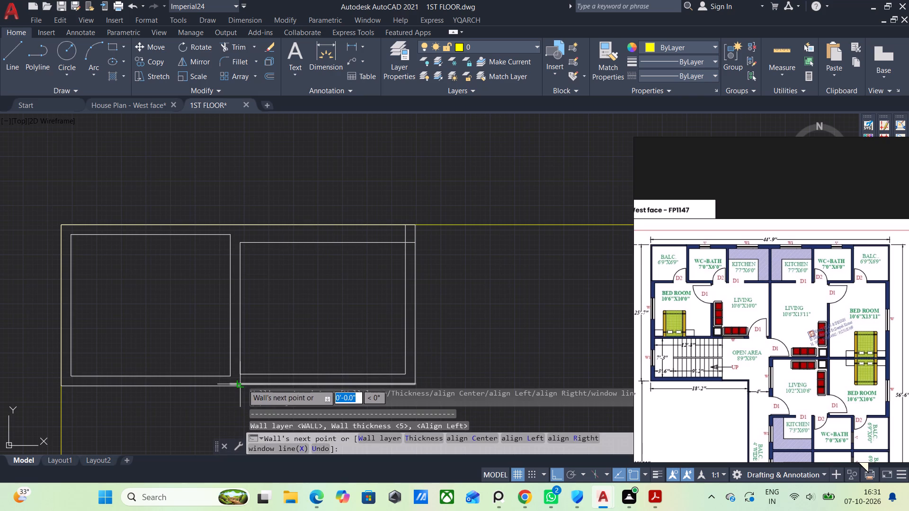
pyautogui.press('Escape')
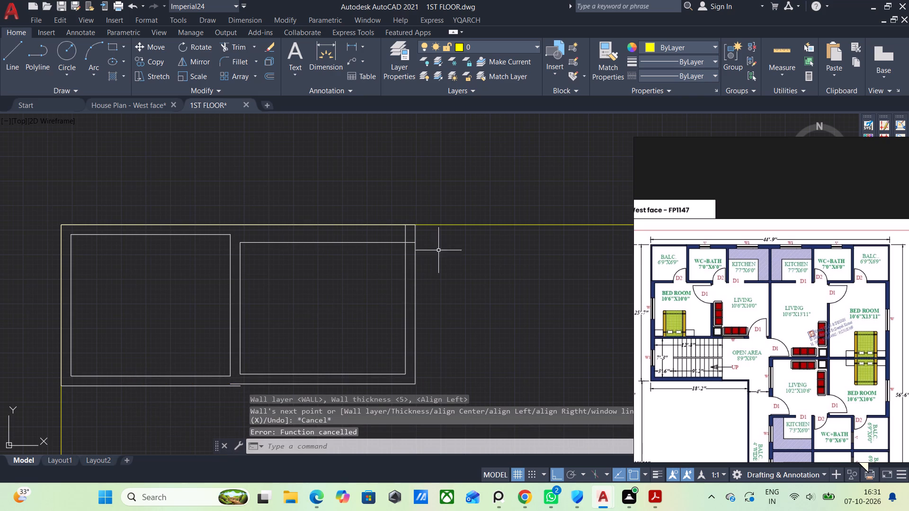
# At wall thickness 9, draw the kitchen's top wall 7'7" rightward from the WC+bath's outer upper right corner, undoing and redrawing it once.
pyautogui.scroll(1, 464, 241)
pyautogui.moveTo(441, 287); pyautogui.dragTo(379, 342, button='middle')
pyautogui.write('WW')
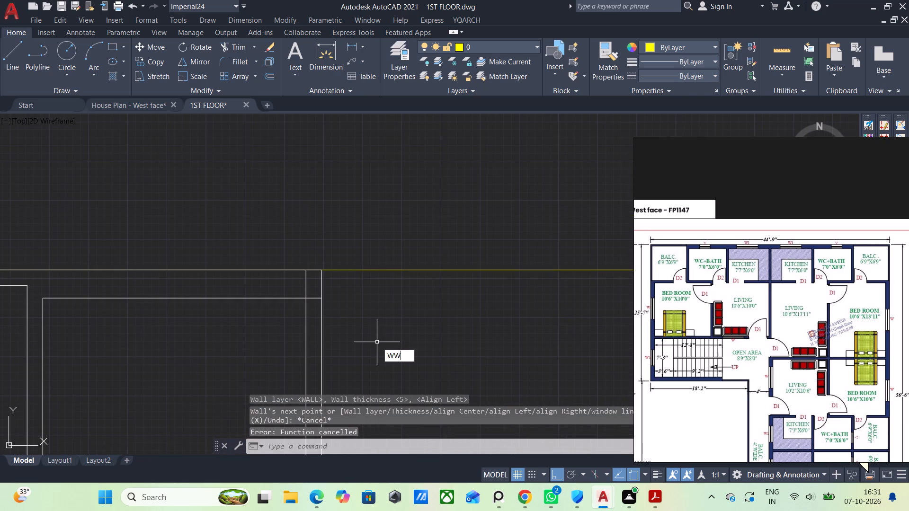
pyautogui.press('Return')
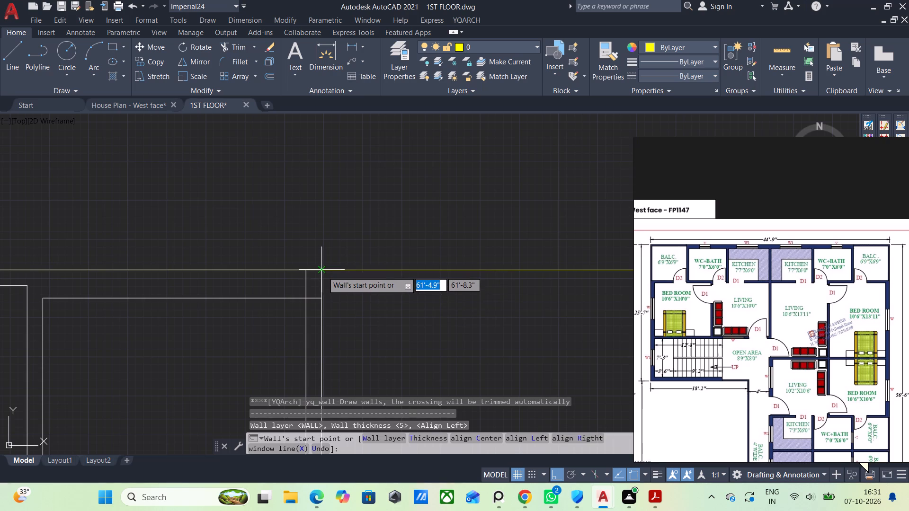
pyautogui.click(323, 269)
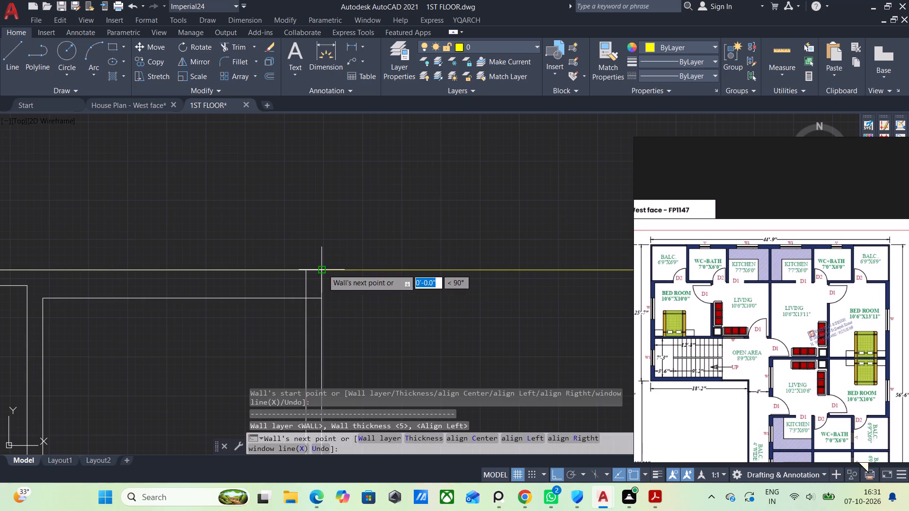
pyautogui.click(429, 434)
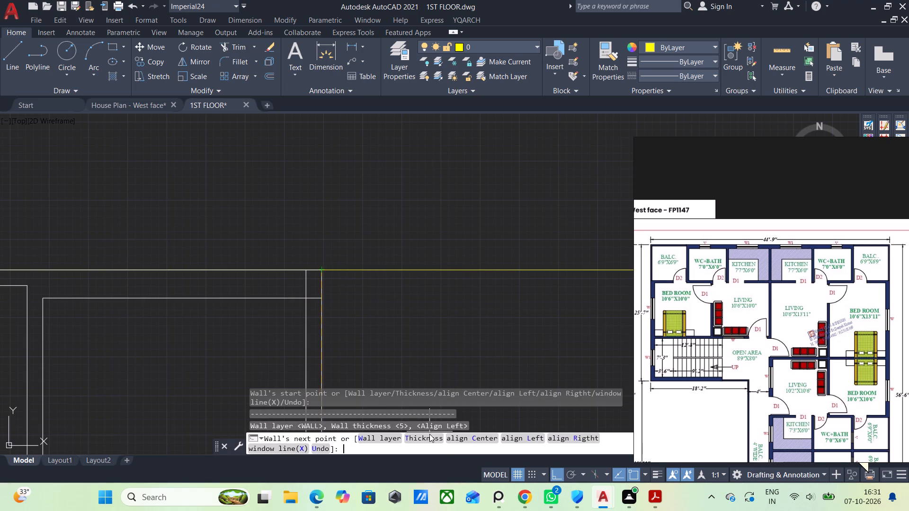
pyautogui.click(432, 440)
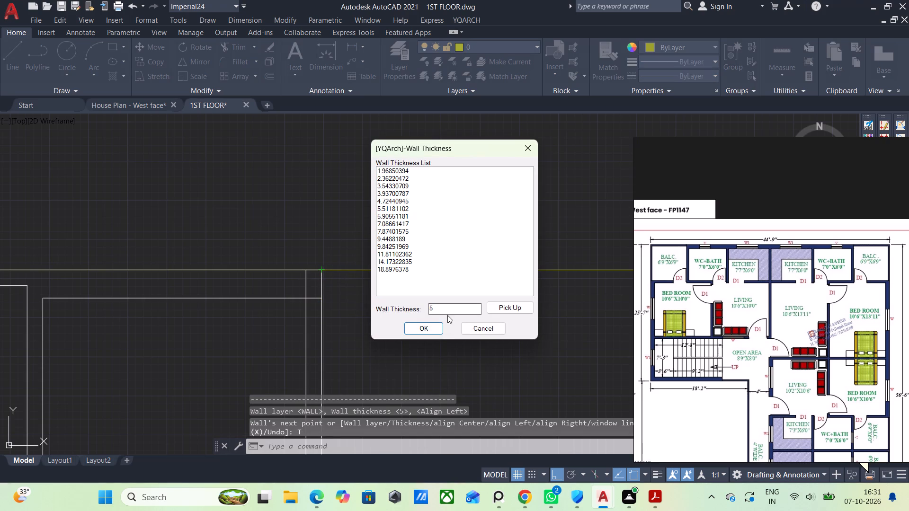
pyautogui.click(447, 310)
pyautogui.press('BackSpace')
pyautogui.press('9')
pyautogui.click(419, 329)
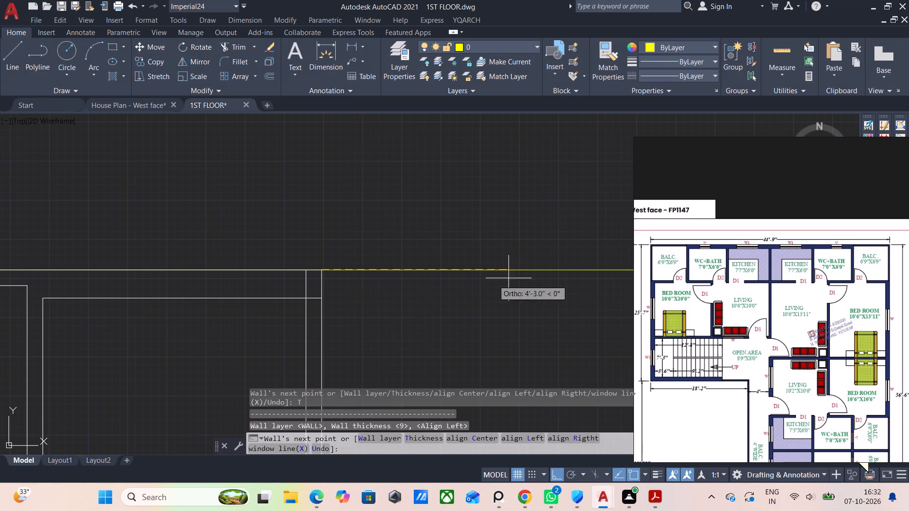
pyautogui.moveTo(543, 283); pyautogui.dragTo(459, 276, button='middle')
pyautogui.scroll(2, 722, 248)
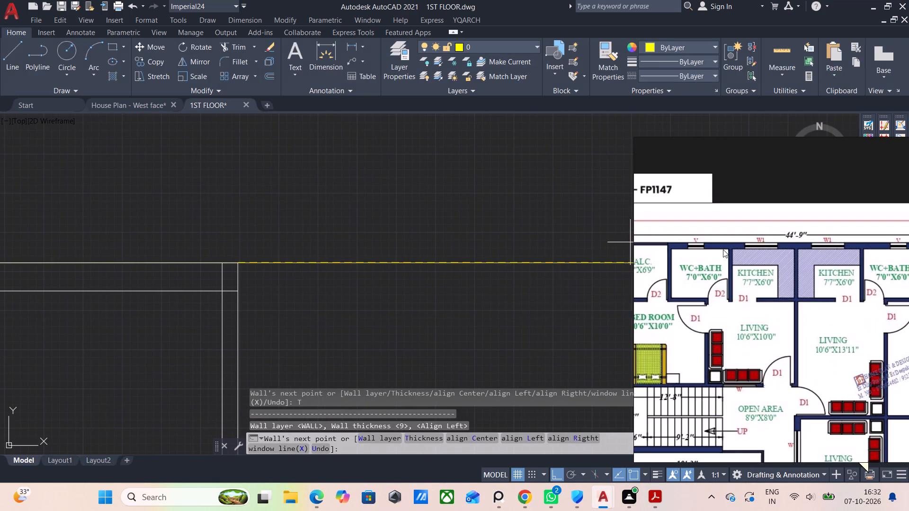
pyautogui.scroll(2, 766, 276)
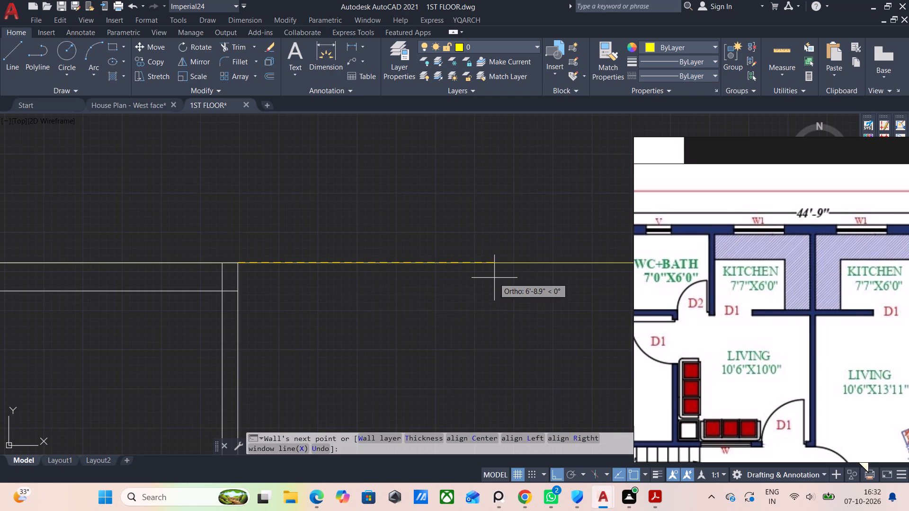
pyautogui.press('7')
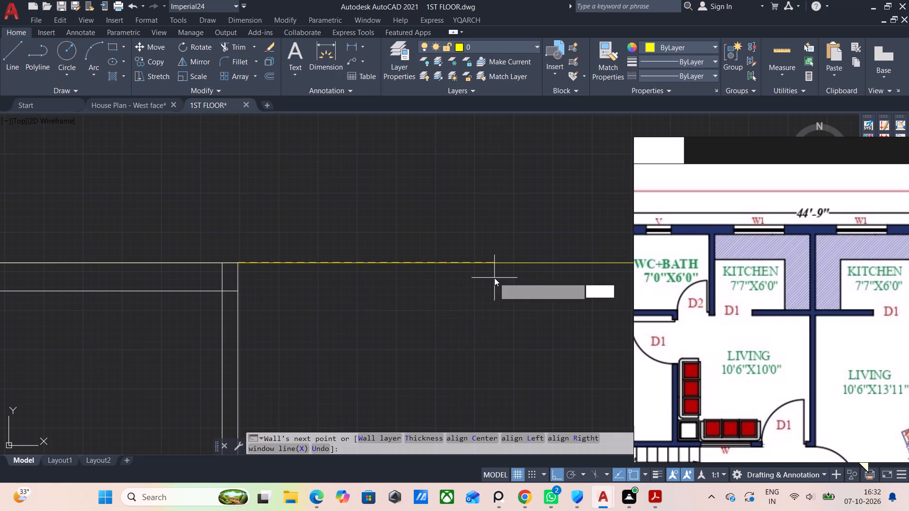
pyautogui.write("'7")
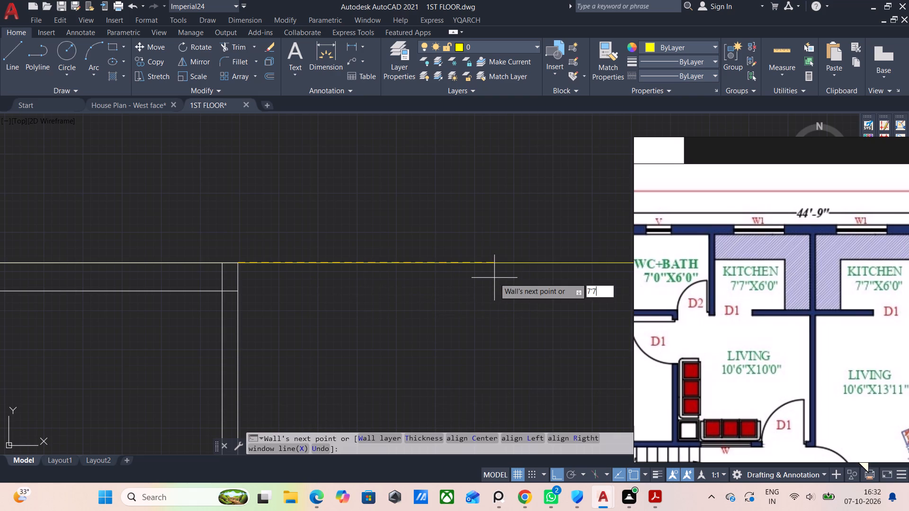
pyautogui.press('Return')
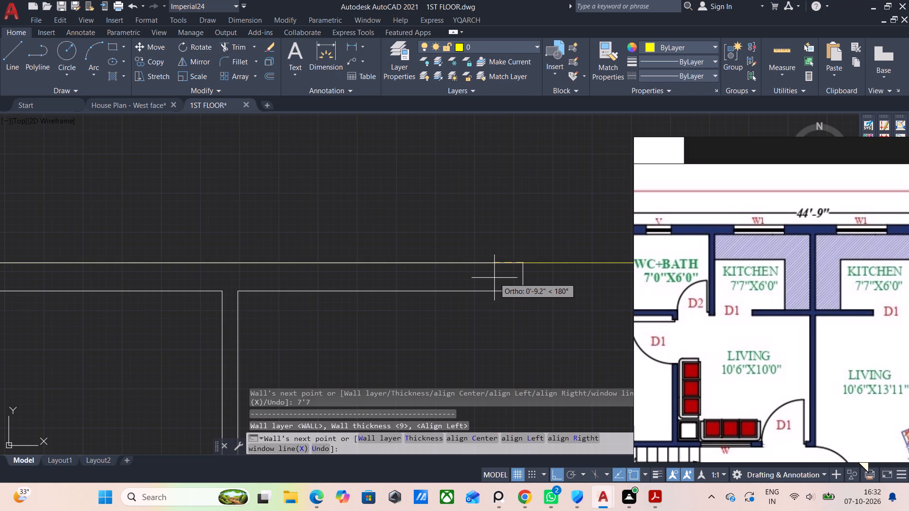
pyautogui.hotkey('ctrl', 'z')
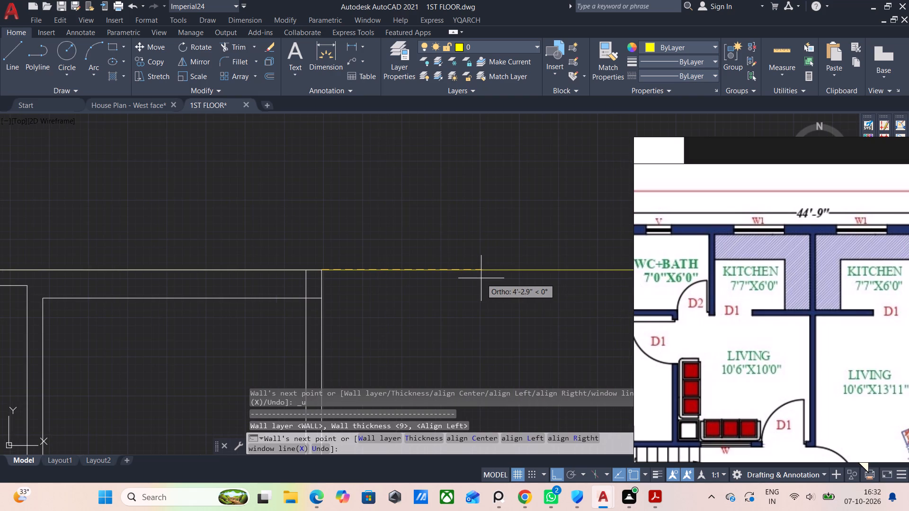
pyautogui.write('7\'7"')
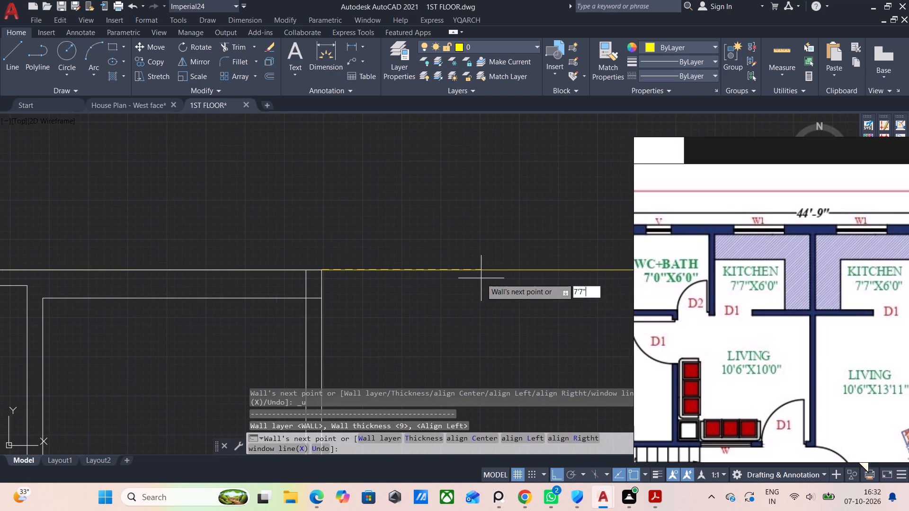
pyautogui.press('Return')
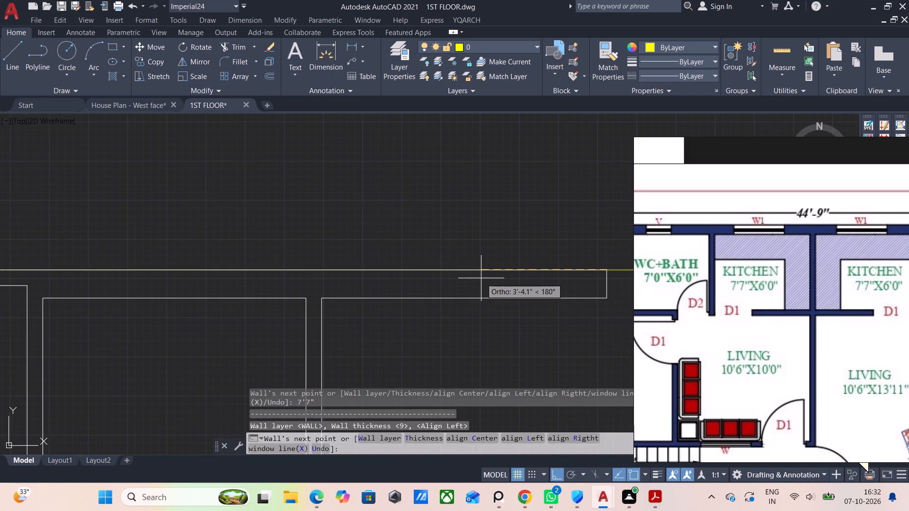
# Extend the kitchen's top wall another 5" rightward at thickness 9 and end the wall run.
pyautogui.moveTo(521, 323); pyautogui.dragTo(439, 327, button='middle')
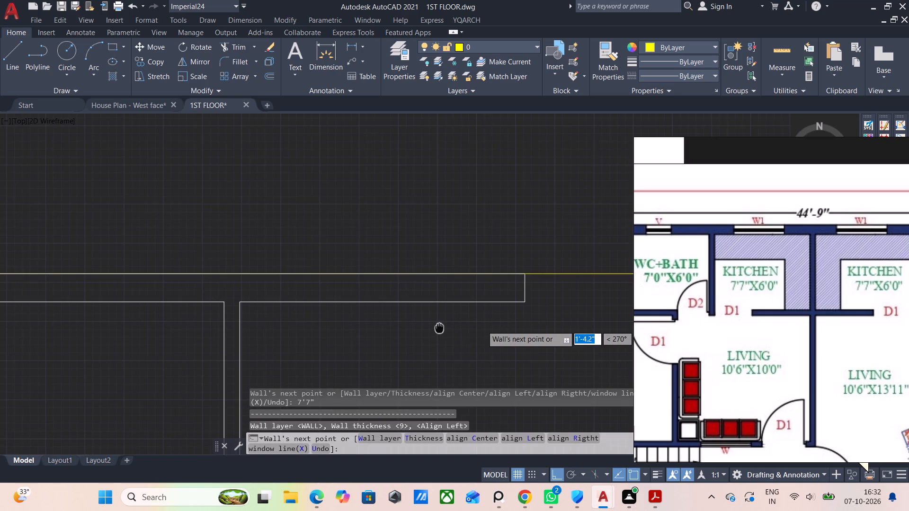
pyautogui.moveTo(439, 327); pyautogui.dragTo(454, 327, button='middle')
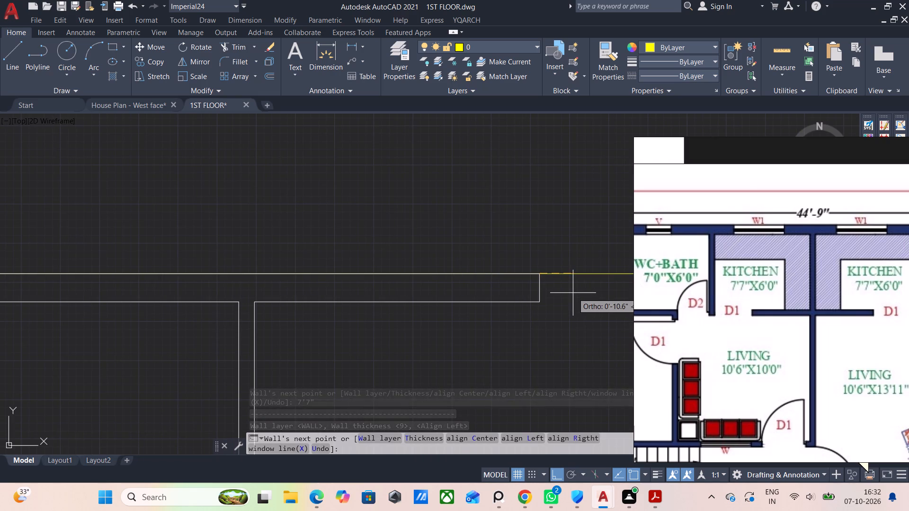
pyautogui.write('5"')
pyautogui.press('Return')
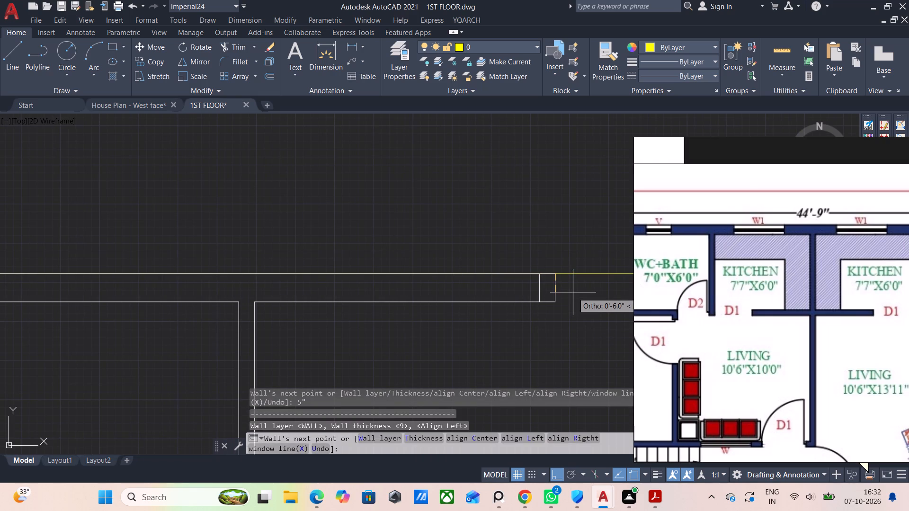
pyautogui.press('Escape')
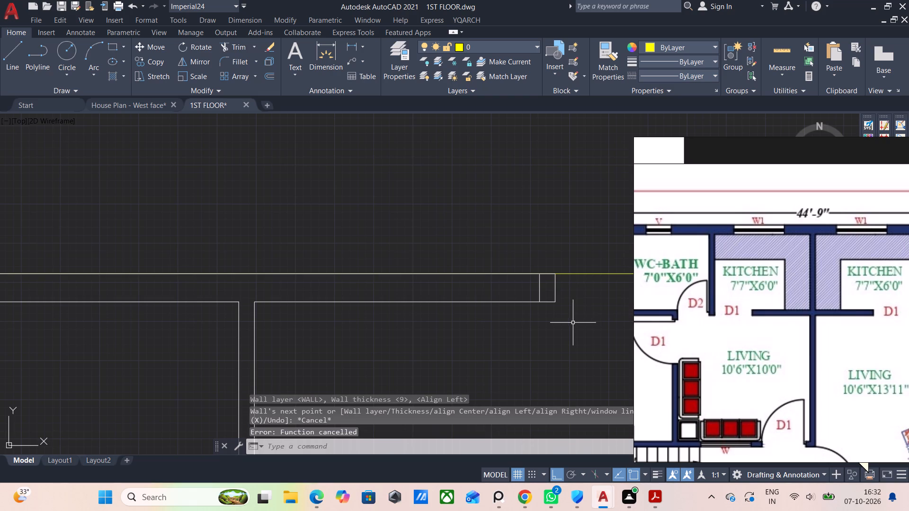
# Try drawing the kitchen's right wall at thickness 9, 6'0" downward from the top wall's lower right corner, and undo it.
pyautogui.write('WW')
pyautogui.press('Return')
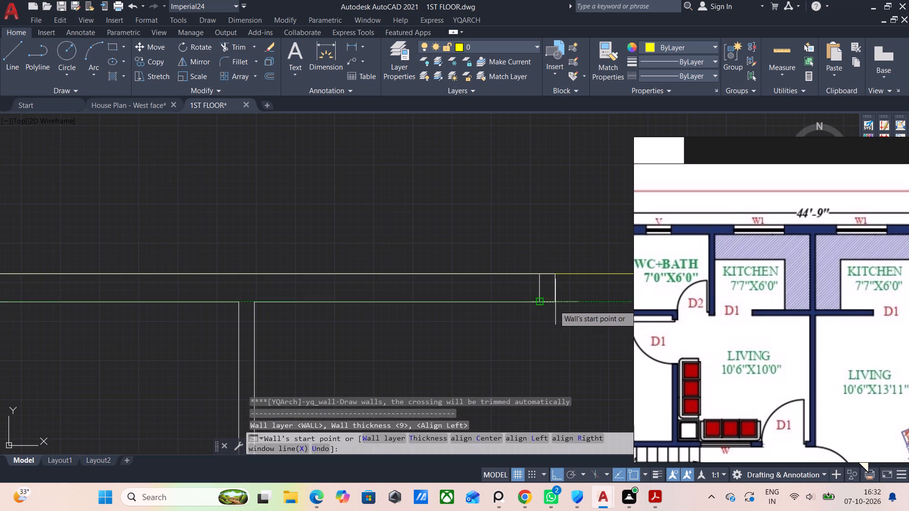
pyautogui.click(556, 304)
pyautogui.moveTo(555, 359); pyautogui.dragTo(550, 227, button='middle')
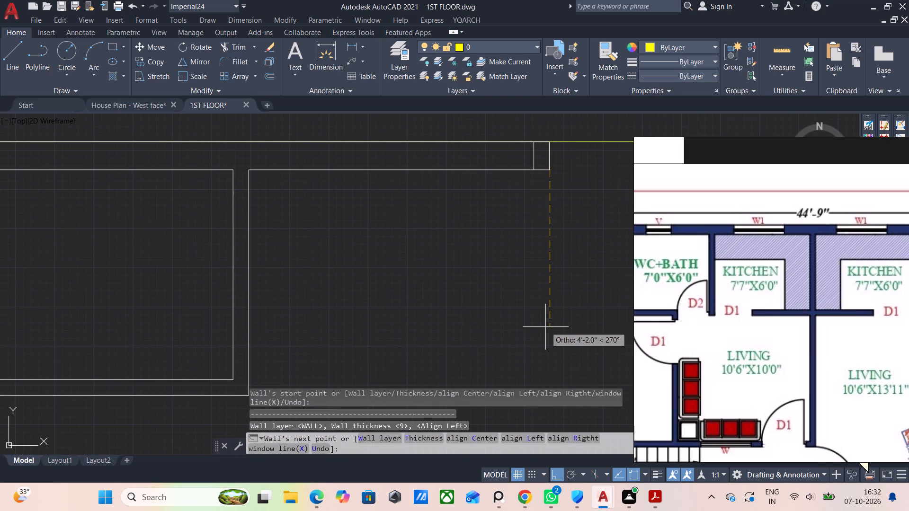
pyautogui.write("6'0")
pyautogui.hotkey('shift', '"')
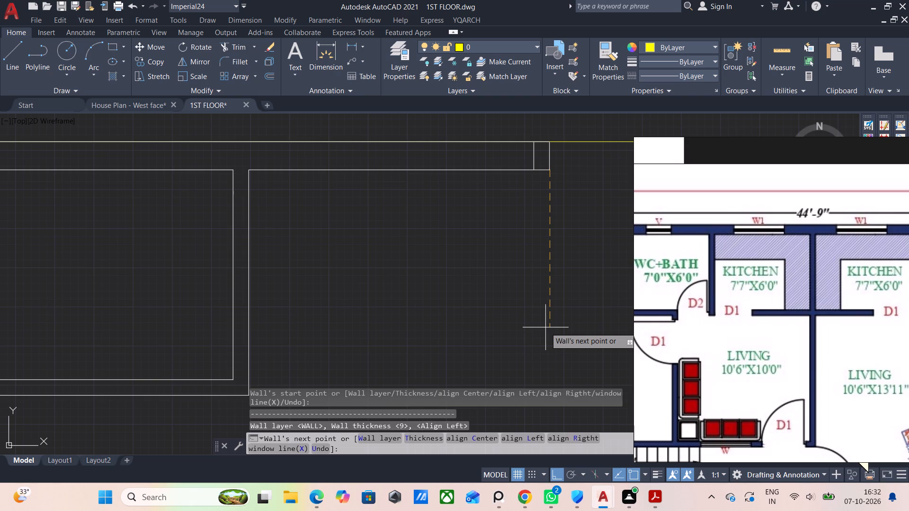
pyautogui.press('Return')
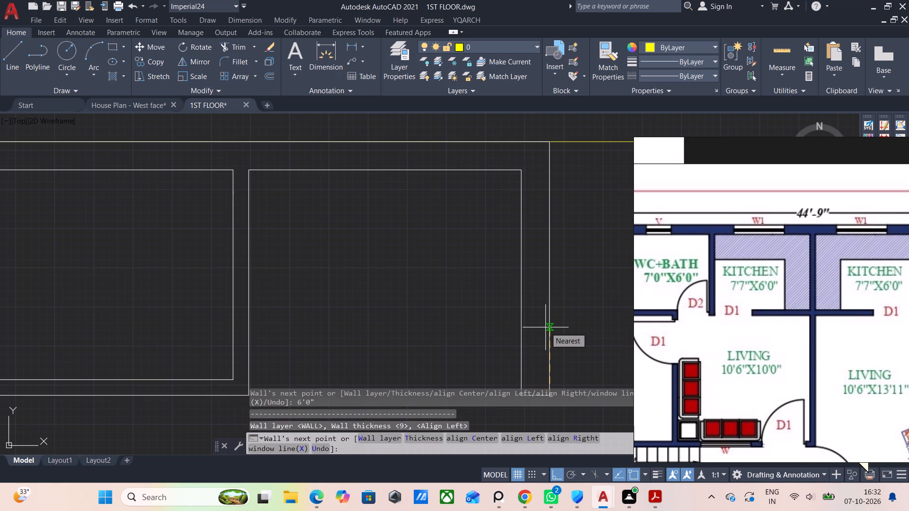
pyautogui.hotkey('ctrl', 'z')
# At wall thickness 5, draw the kitchen's right wall 6'0" downward from the top wall's lower right corner.
pyautogui.moveTo(545, 327); pyautogui.dragTo(507, 246, button='middle')
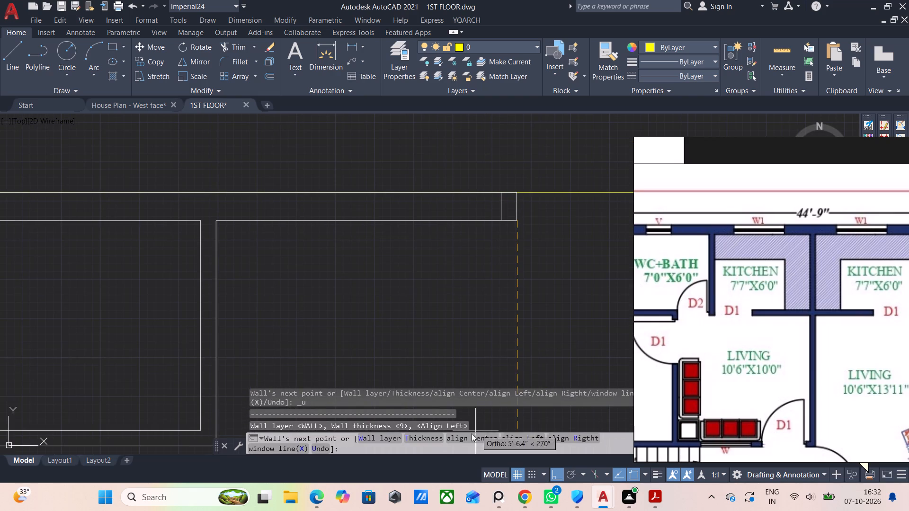
pyautogui.click(433, 434)
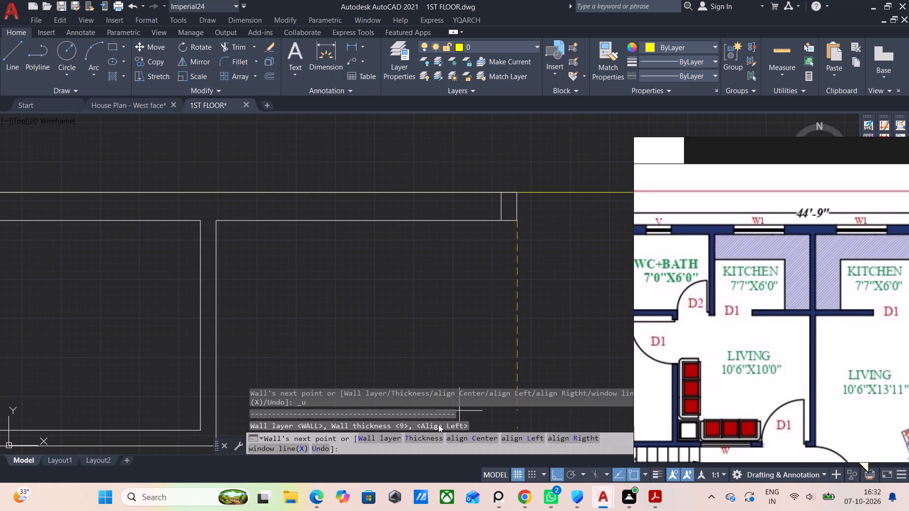
pyautogui.click(434, 436)
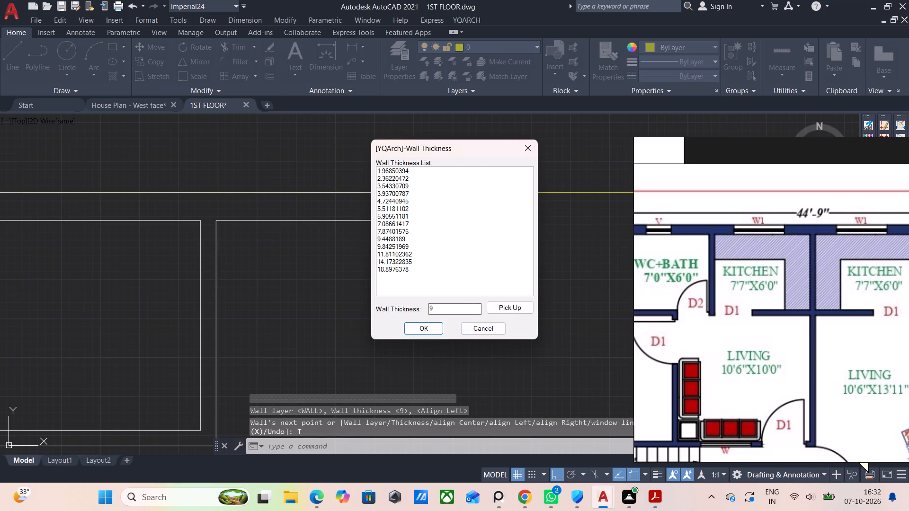
pyautogui.click(475, 305)
pyautogui.press('BackSpace')
pyautogui.press('5')
pyautogui.click(432, 331)
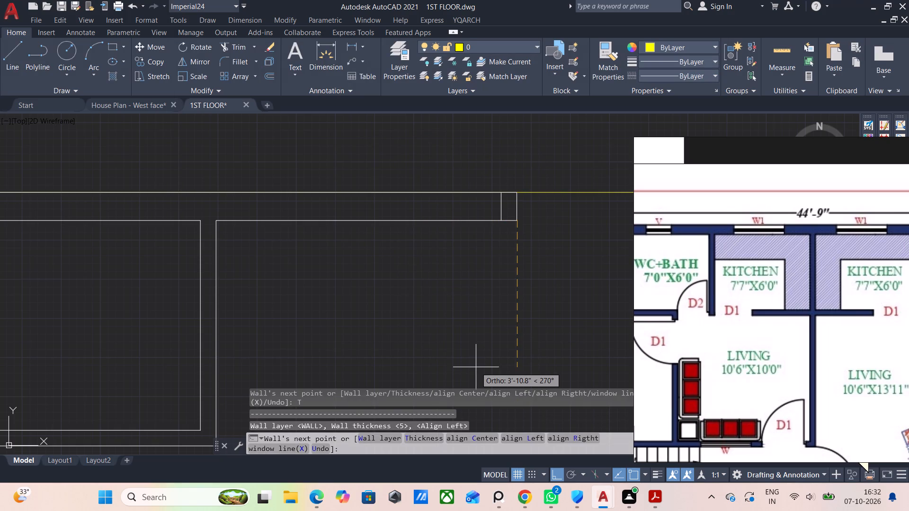
pyautogui.write("6'")
pyautogui.write('0"')
pyautogui.press('Return')
# Draw the kitchen's bottom wall leftward, about 5'3" along its inner face, leaving a door opening beside the WC+bath, and end the run.
pyautogui.scroll(-2, 476, 367)
pyautogui.moveTo(478, 363); pyautogui.dragTo(492, 287, button='middle')
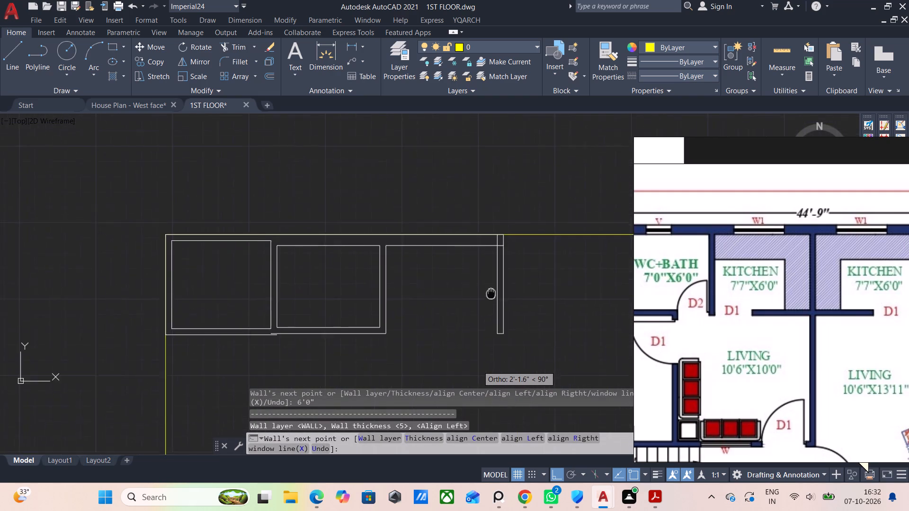
pyautogui.moveTo(492, 287); pyautogui.dragTo(495, 275, button='middle')
pyautogui.scroll(1, 487, 282)
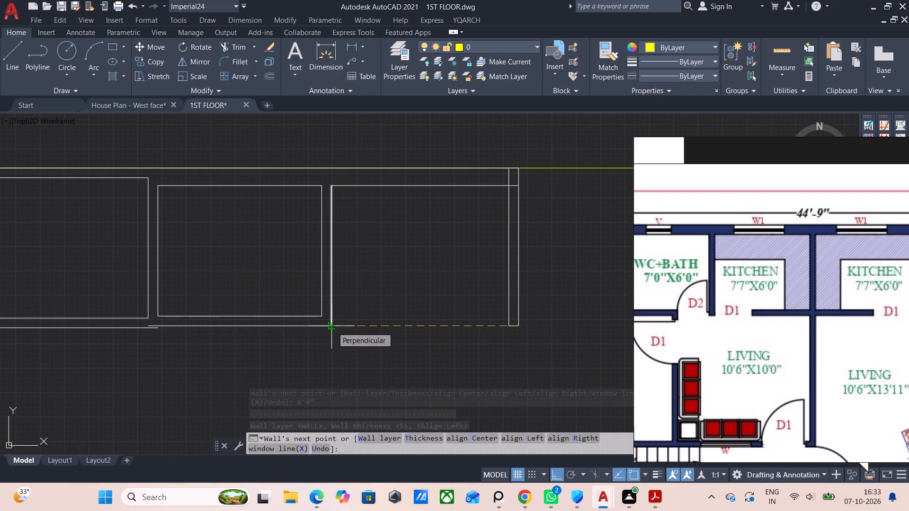
pyautogui.click(385, 324)
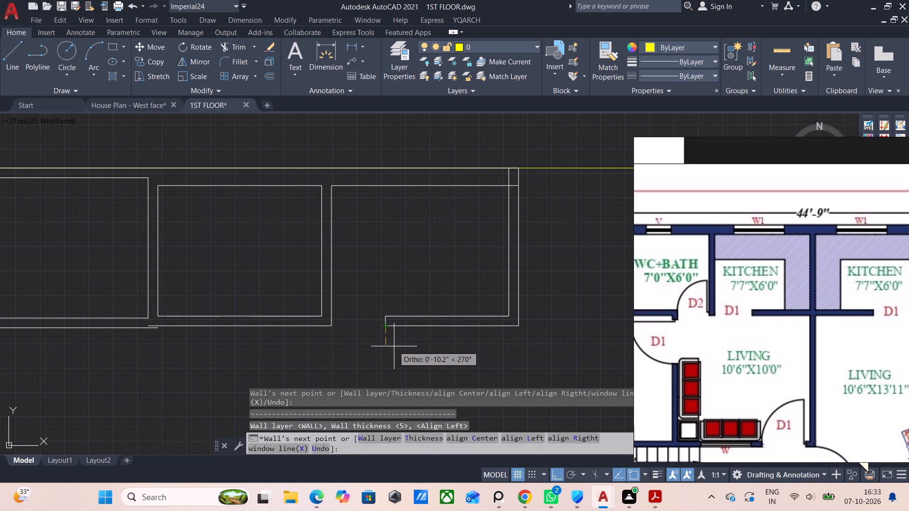
pyautogui.press('Escape')
# Quick-measure the inside dimensions of the kitchen, balcony and WC+bath.
pyautogui.scroll(-1, 524, 267)
pyautogui.moveTo(513, 282); pyautogui.dragTo(475, 307, button='middle')
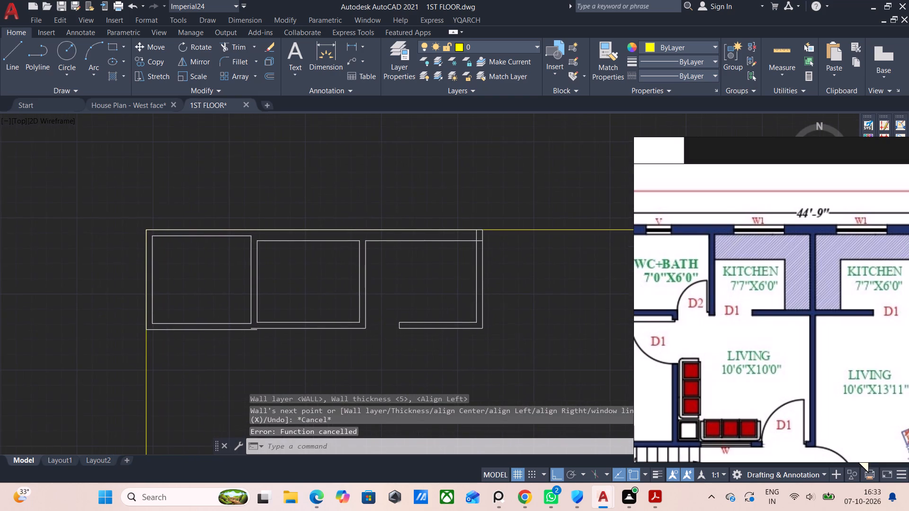
pyautogui.click(783, 52)
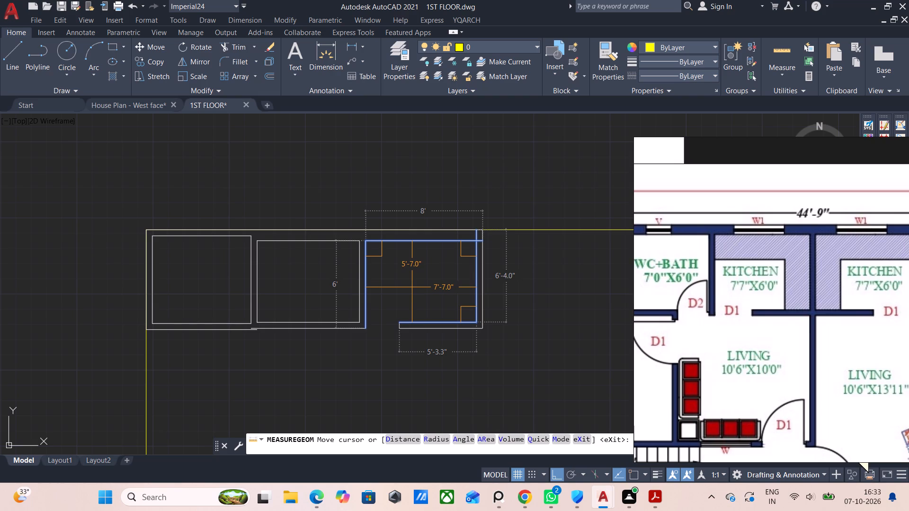
pyautogui.scroll(1, 412, 287)
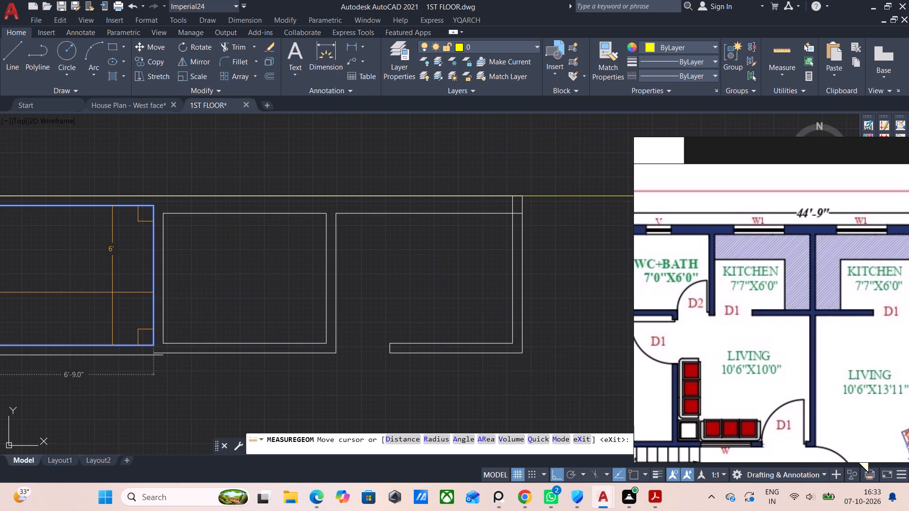
pyautogui.scroll(-1, 107, 293)
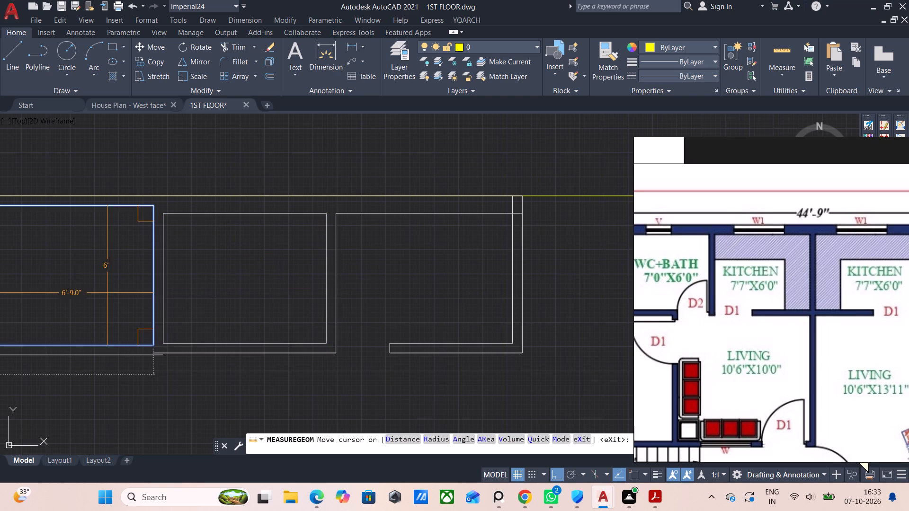
pyautogui.scroll(1, 107, 293)
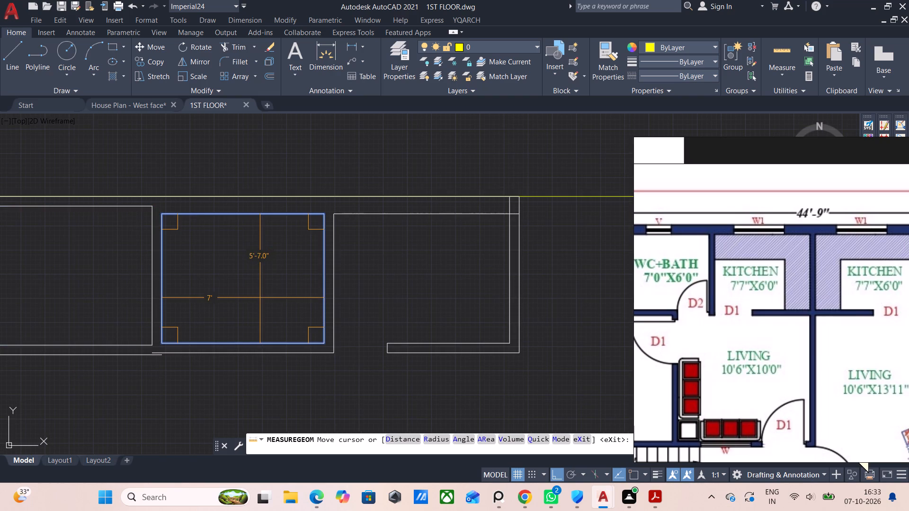
pyautogui.press('Escape')
# Quick-measure the balcony and WC+bath again, including the balcony's enclosed area, and check the room sizes against the reference plan.
pyautogui.moveTo(288, 317); pyautogui.dragTo(387, 308, button='middle')
pyautogui.scroll(1, 317, 285)
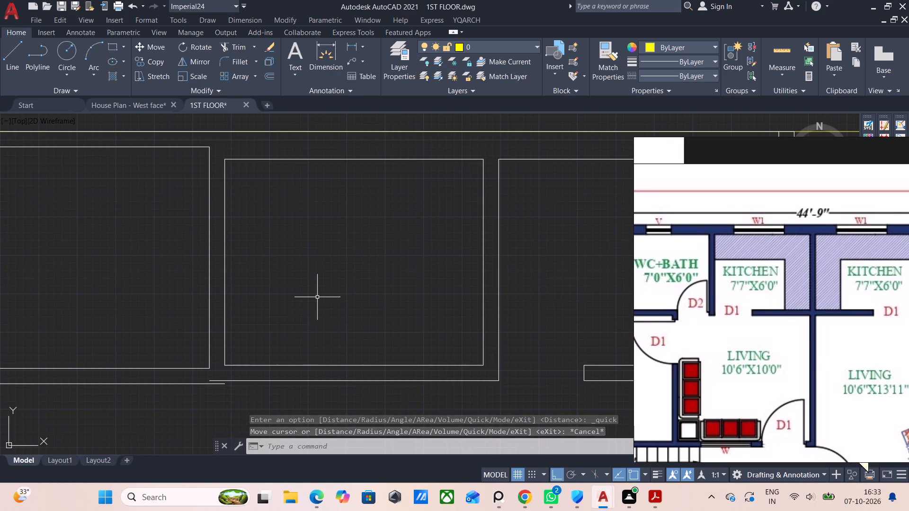
pyautogui.moveTo(331, 301); pyautogui.dragTo(430, 301, button='middle')
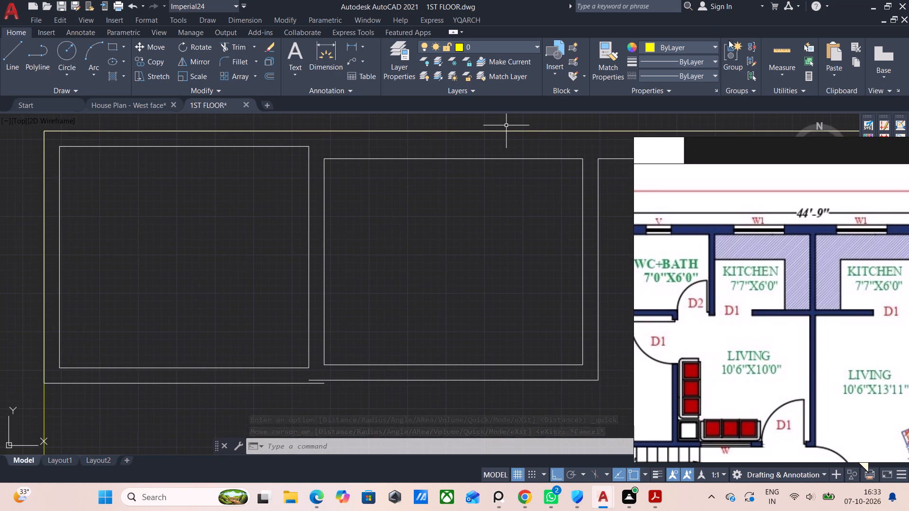
pyautogui.click(779, 53)
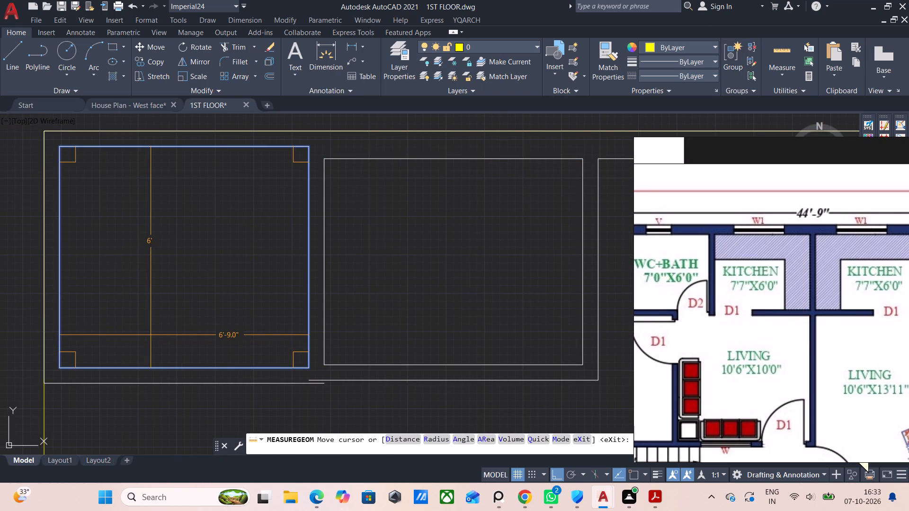
pyautogui.click(151, 335)
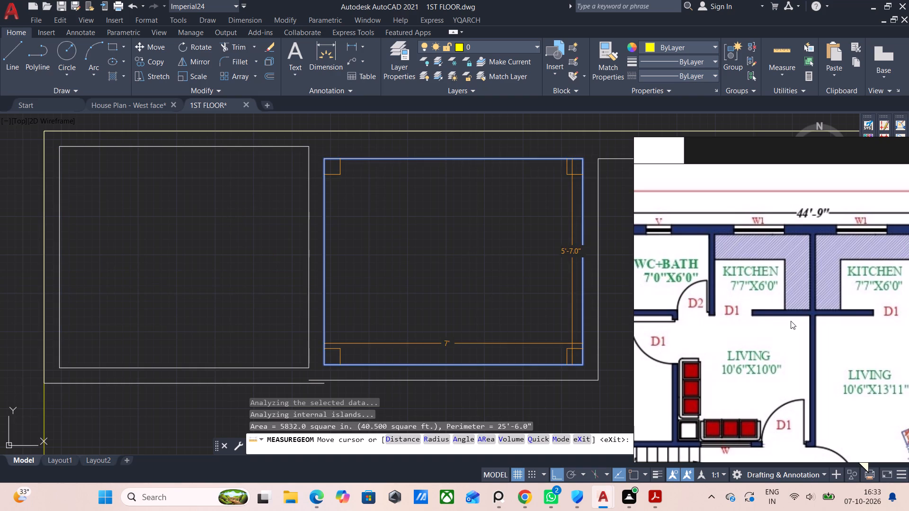
pyautogui.scroll(-2, 791, 321)
pyautogui.moveTo(756, 326); pyautogui.dragTo(768, 328, button='middle')
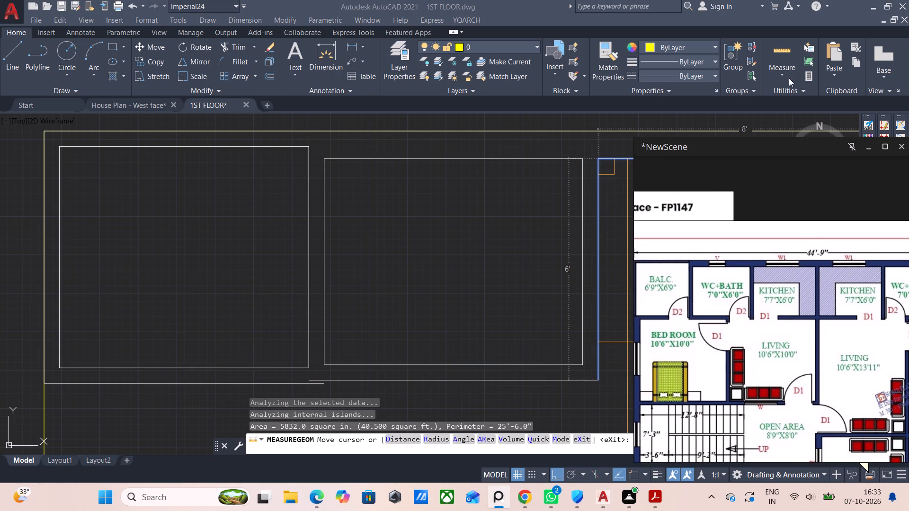
pyautogui.click(778, 53)
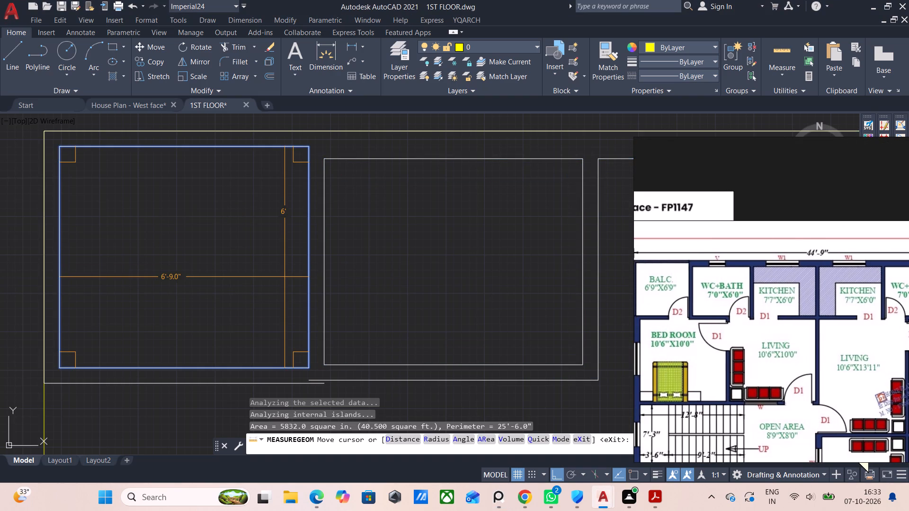
pyautogui.press('Escape')
# Undo the kitchen's bottom and right walls, back to its top wall with the 5" extension.
pyautogui.moveTo(450, 306); pyautogui.dragTo(361, 304, button='middle')
pyautogui.scroll(-1, 395, 332)
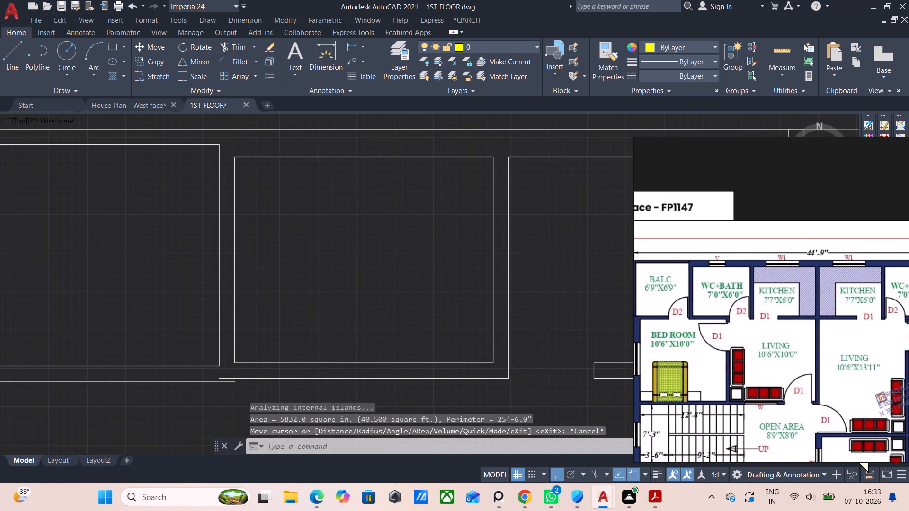
pyautogui.moveTo(529, 319); pyautogui.dragTo(428, 299, button='middle')
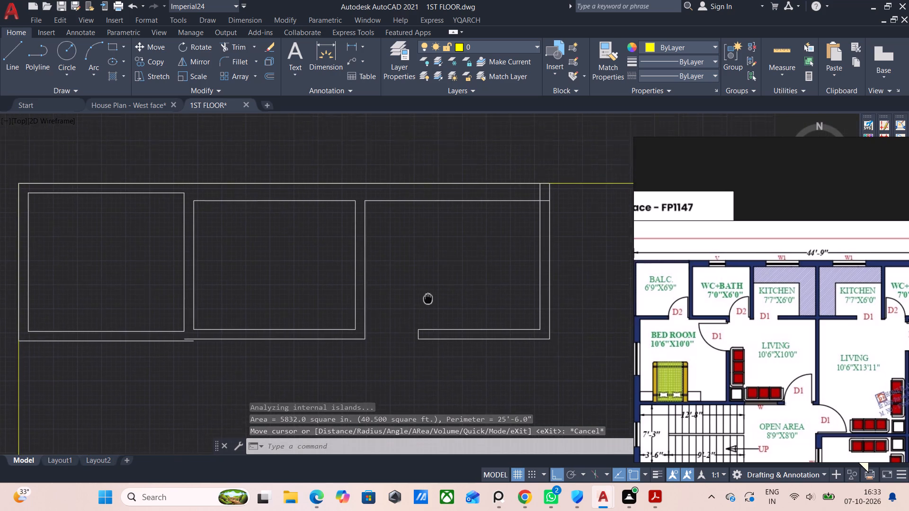
pyautogui.moveTo(428, 299); pyautogui.dragTo(430, 307, button='middle')
pyautogui.scroll(1, 443, 306)
pyautogui.scroll(-1, 326, 309)
pyautogui.moveTo(332, 309); pyautogui.dragTo(354, 308, button='middle')
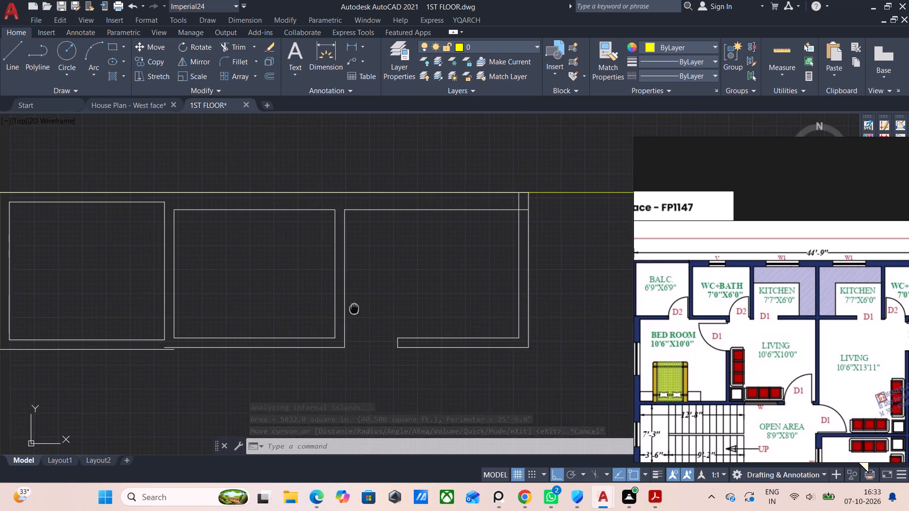
pyautogui.moveTo(354, 308); pyautogui.dragTo(358, 307, button='middle')
pyautogui.scroll(1, 303, 344)
pyautogui.hotkey('ctrl', 'z')
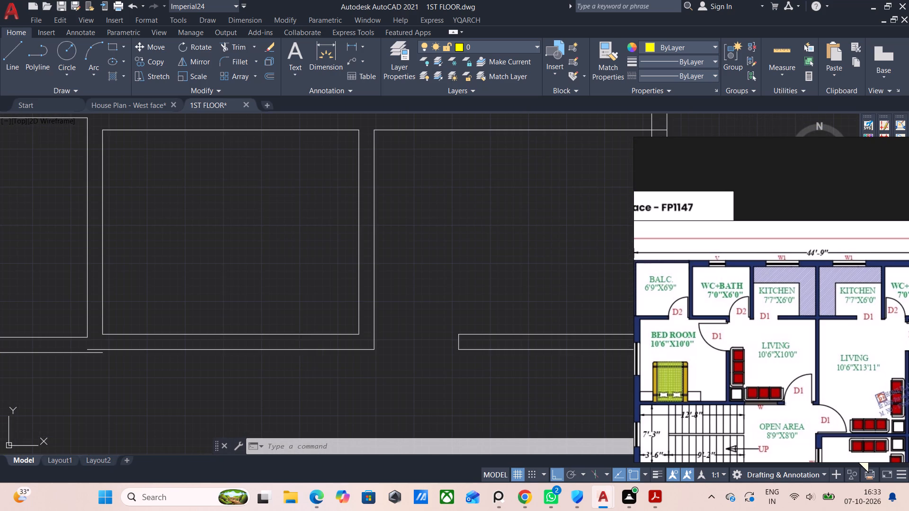
pyautogui.hotkey('ctrl', 'z')
pyautogui.hotkey('ctrl', 'z')
pyautogui.hotkey('ctrl', 'z')
pyautogui.hotkey('ctrl', 'z')
pyautogui.hotkey('ctrl', 'z')
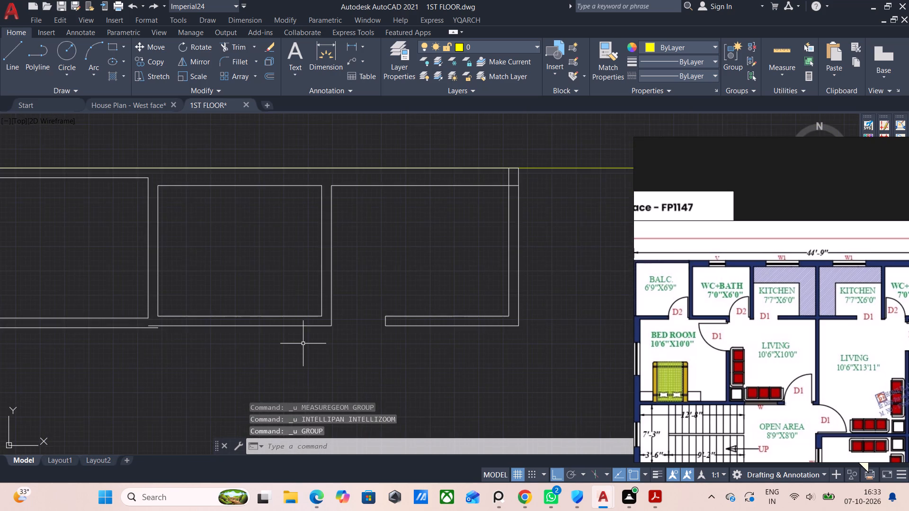
pyautogui.hotkey('ctrl', 'z')
pyautogui.hotkey('ctrl', 'z')
pyautogui.hotkey('ctrl', 'z')
# Undo the kitchen's top wall and the WC+bath's right and bottom walls, keeping the WC+bath's extended top wall.
pyautogui.scroll(-1, 303, 344)
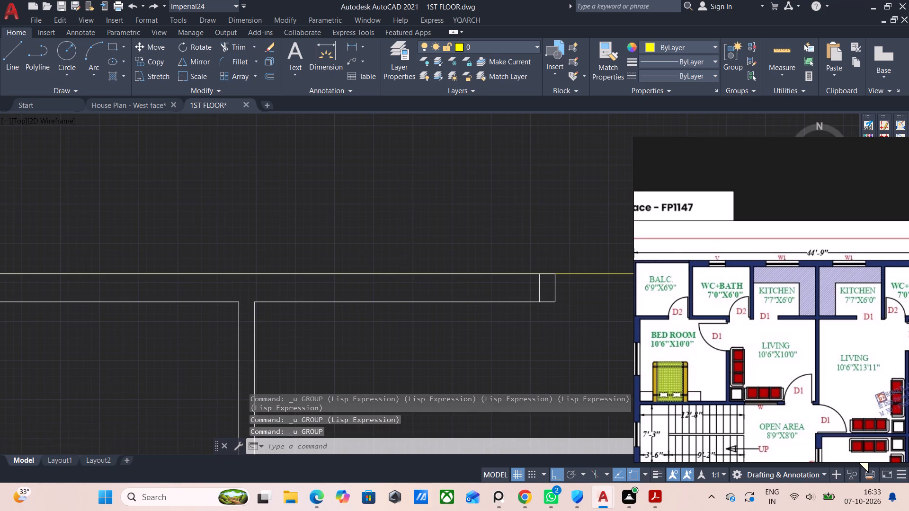
pyautogui.moveTo(335, 340); pyautogui.dragTo(336, 185, button='middle')
pyautogui.hotkey('ctrl', 'z')
pyautogui.hotkey('ctrl', 'z')
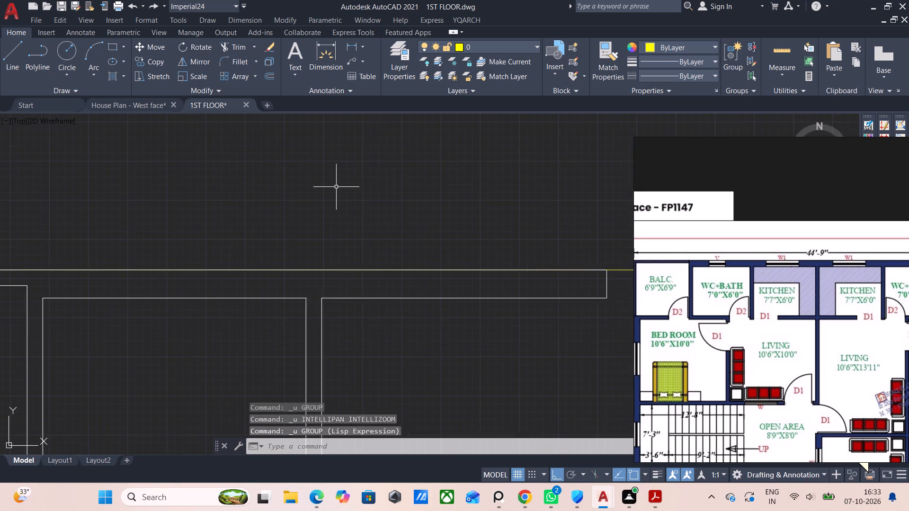
pyautogui.hotkey('ctrl', 'z')
pyautogui.hotkey('ctrl', 'z')
pyautogui.hotkey('ctrl', 'z')
pyautogui.hotkey('ctrl', 'z')
pyautogui.hotkey('ctrl', 'z')
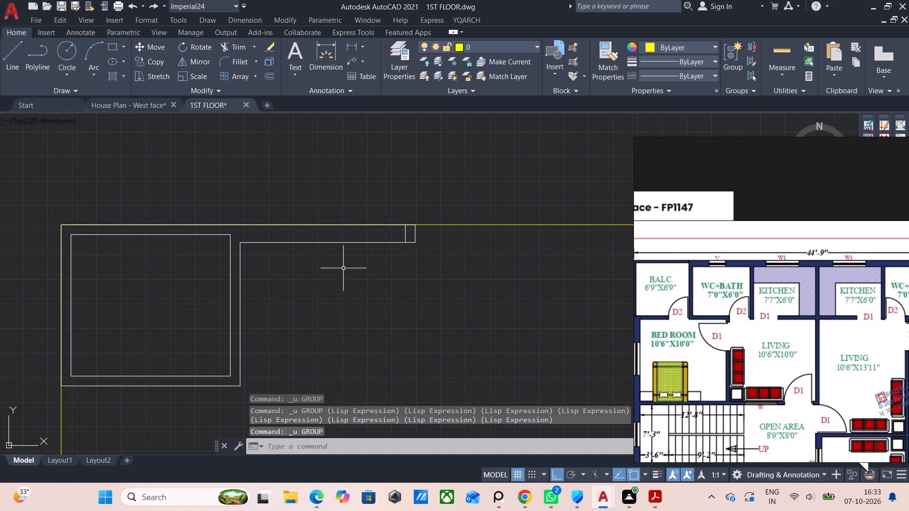
# At wall thickness 5, redraw the WC+bath's right wall 6'0" downward from its top wall's lower right corner.
pyautogui.scroll(1, 420, 276)
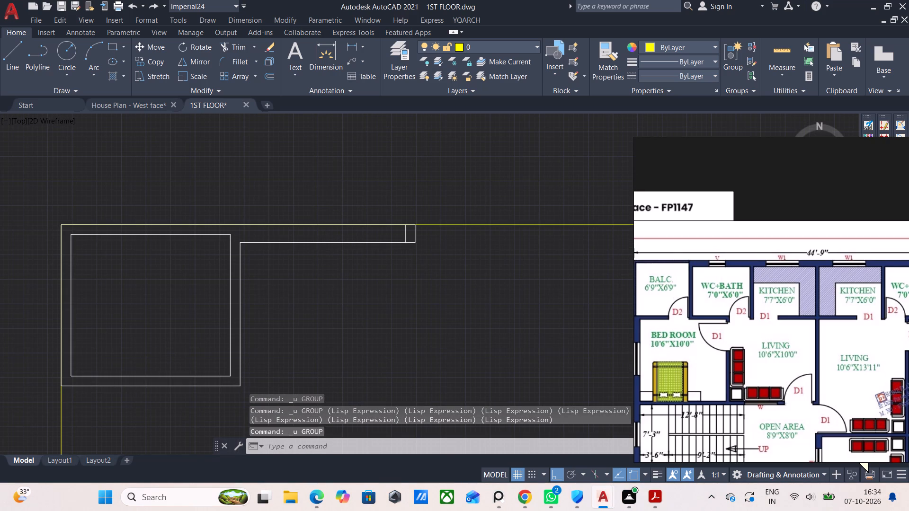
pyautogui.write('WW')
pyautogui.press('Return')
pyautogui.click(407, 221)
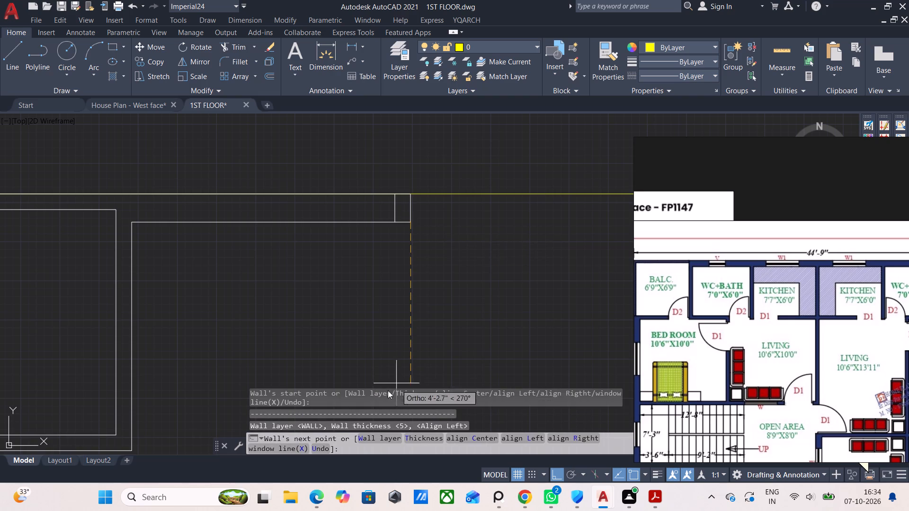
pyautogui.click(429, 436)
pyautogui.click(437, 328)
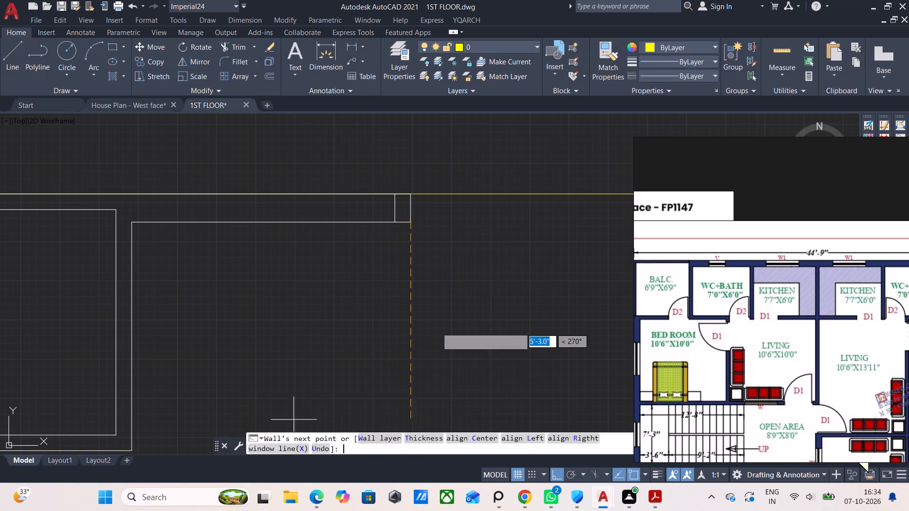
pyautogui.moveTo(402, 357); pyautogui.dragTo(398, 235, button='middle')
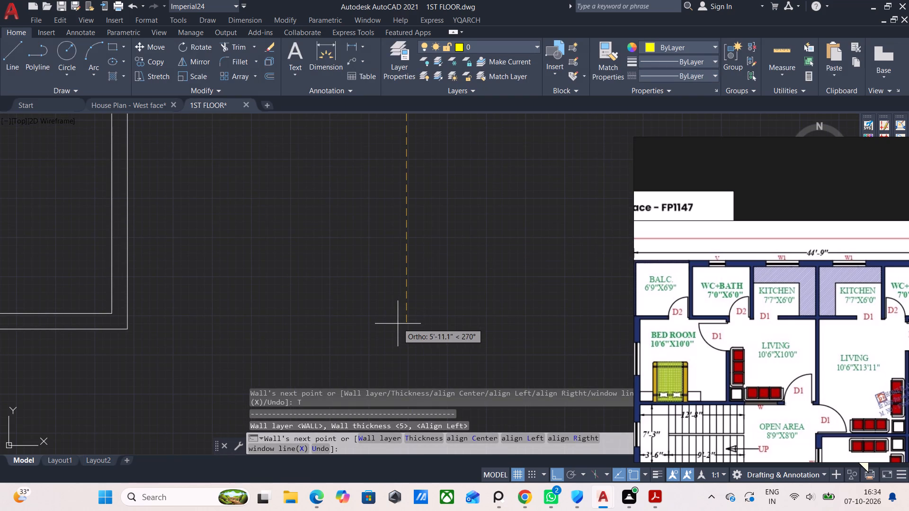
pyautogui.press('6')
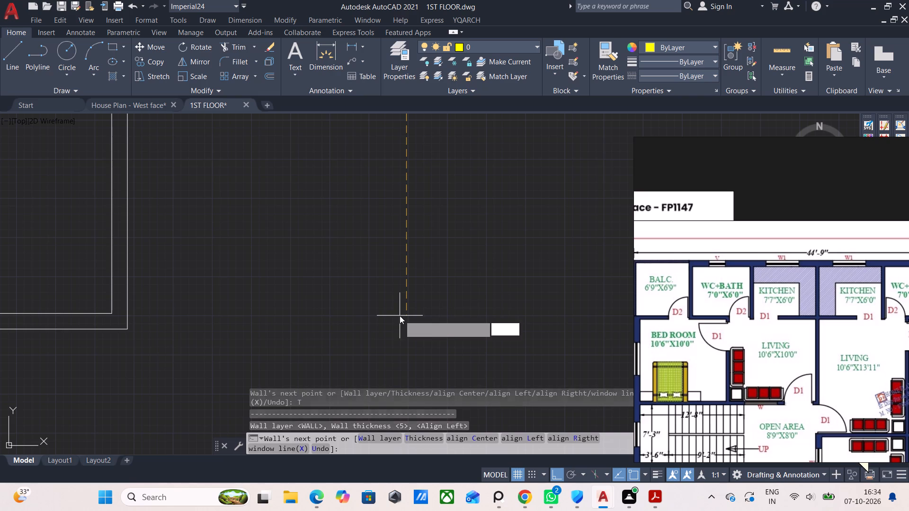
pyautogui.press("'")
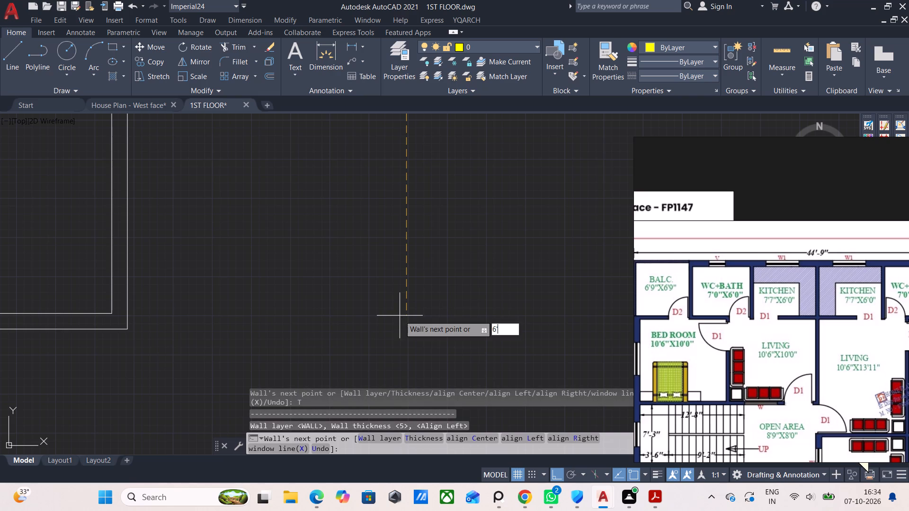
pyautogui.write('0"')
pyautogui.press('Return')
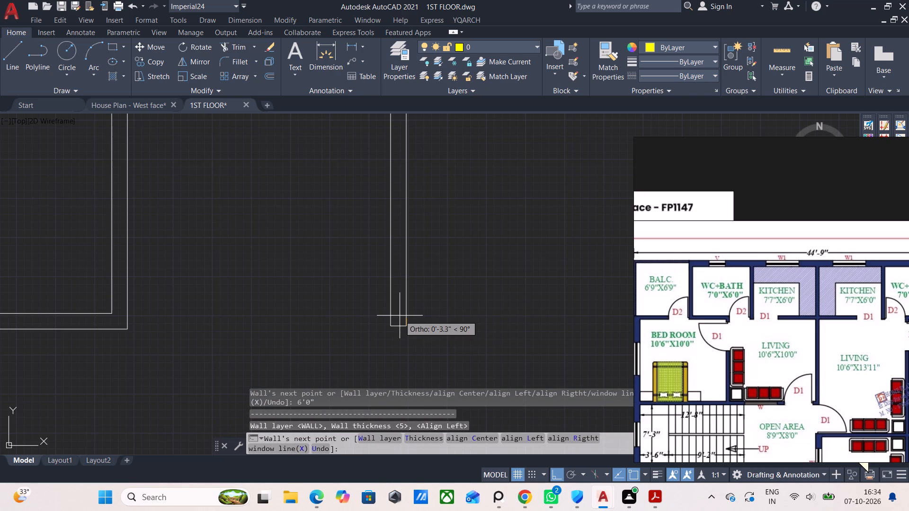
# Extend the WC+bath's right wall another 5" downward and end the wall run.
pyautogui.scroll(-2, 400, 316)
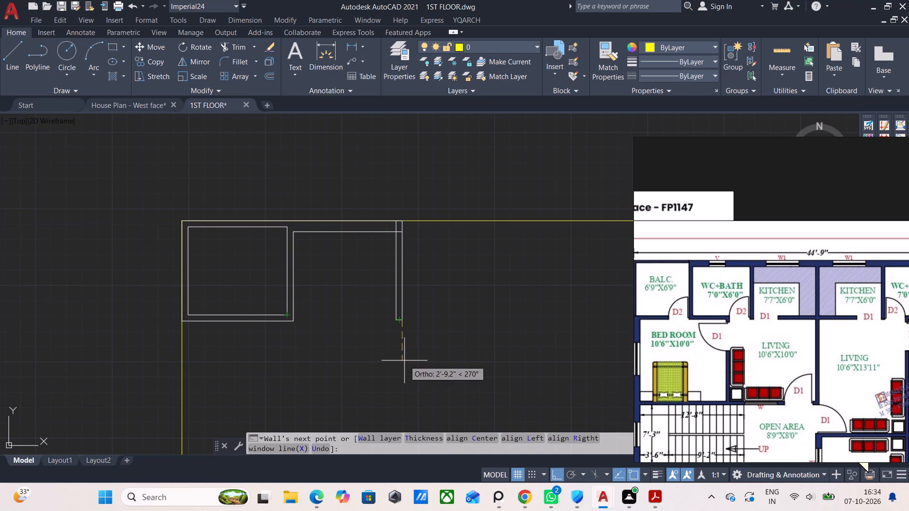
pyautogui.write('5"')
pyautogui.press('Return')
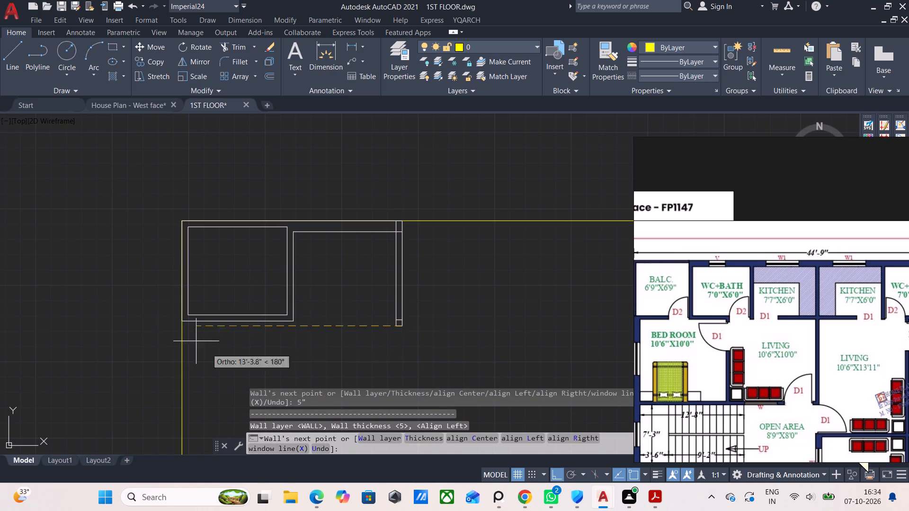
pyautogui.scroll(2, 296, 328)
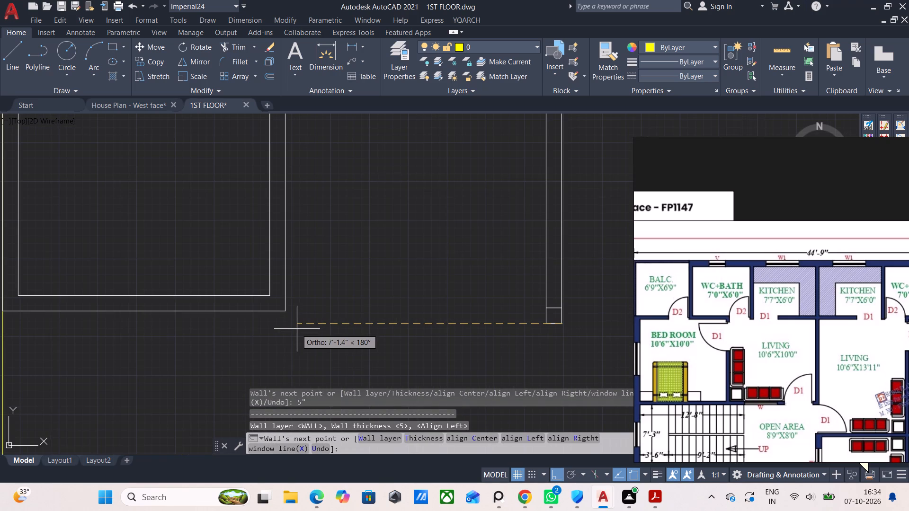
pyautogui.scroll(-1, 320, 215)
pyautogui.moveTo(323, 246); pyautogui.dragTo(305, 303, button='middle')
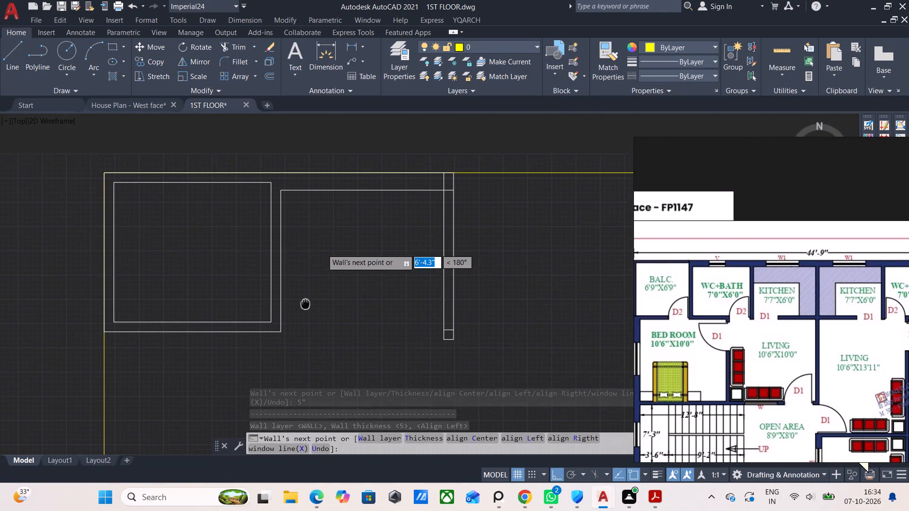
pyautogui.moveTo(305, 303); pyautogui.dragTo(305, 308, button='middle')
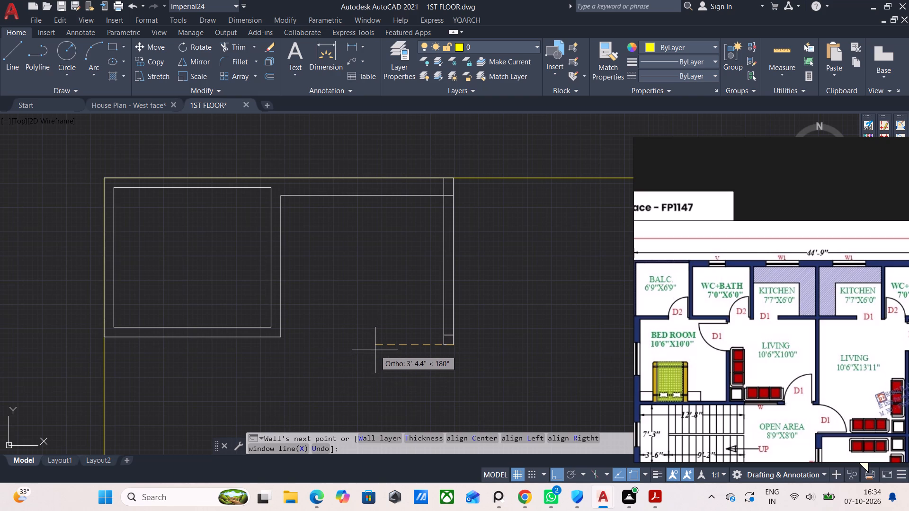
pyautogui.press('Escape')
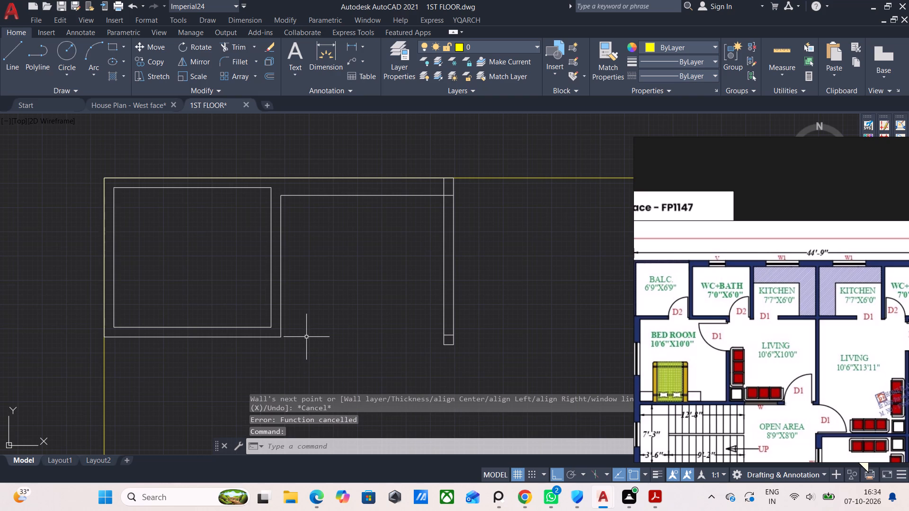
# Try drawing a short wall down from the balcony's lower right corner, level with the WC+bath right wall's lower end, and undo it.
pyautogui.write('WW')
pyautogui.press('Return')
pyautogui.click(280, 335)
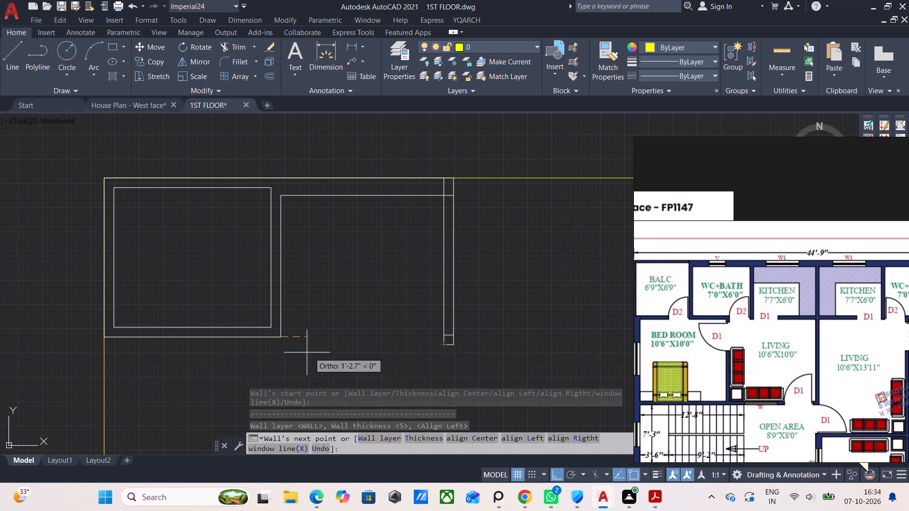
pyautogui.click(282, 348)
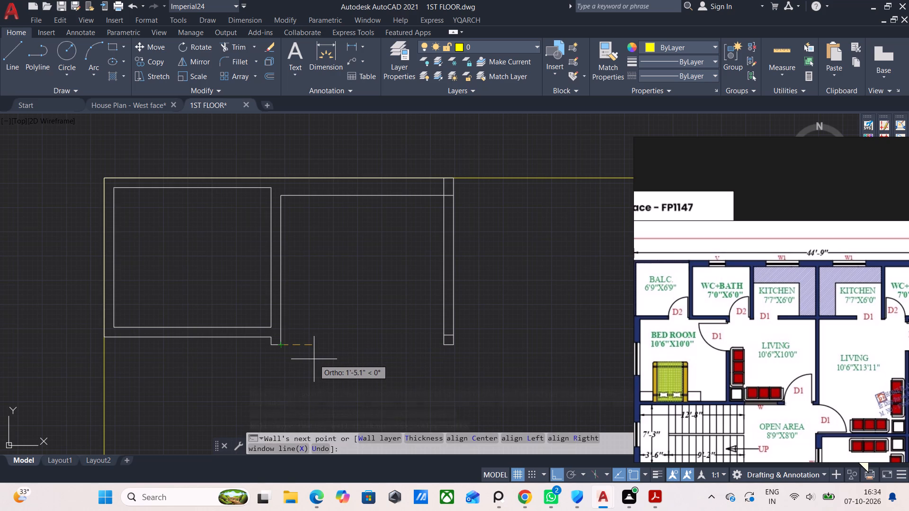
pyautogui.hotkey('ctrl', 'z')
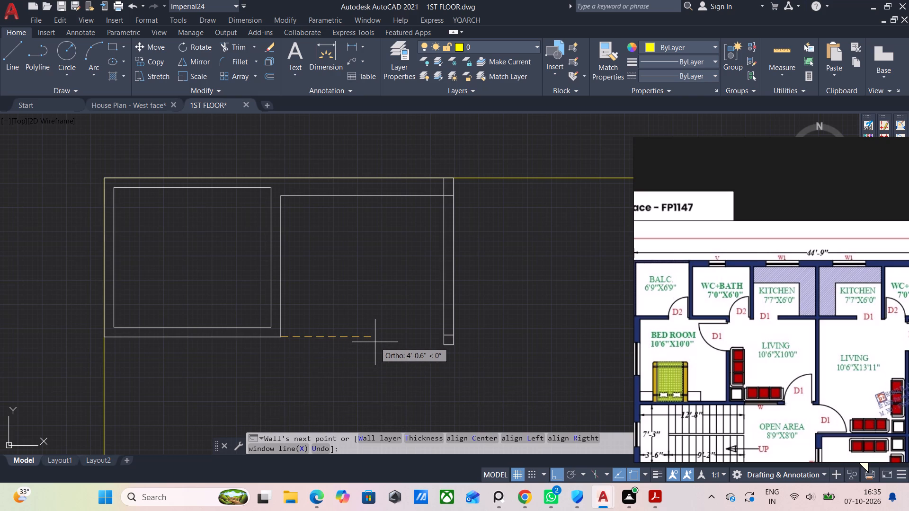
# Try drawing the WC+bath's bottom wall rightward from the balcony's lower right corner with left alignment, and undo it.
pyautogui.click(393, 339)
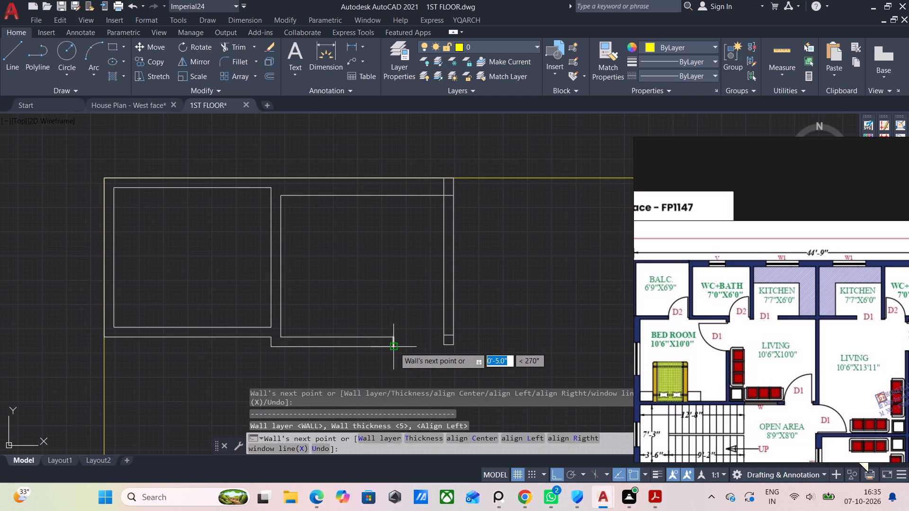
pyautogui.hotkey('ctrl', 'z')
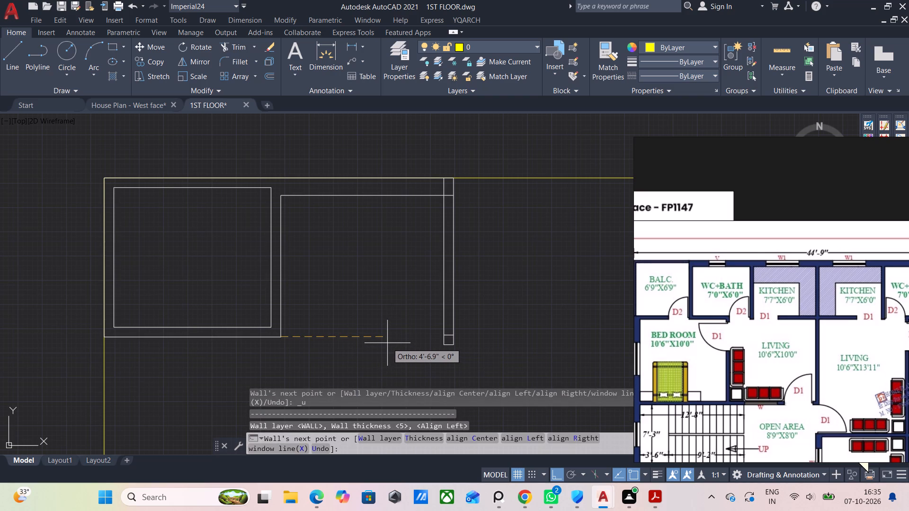
# With right alignment, draw the WC+bath's bottom wall rightward from the balcony's lower right corner, stopping short of the right wall.
pyautogui.click(586, 434)
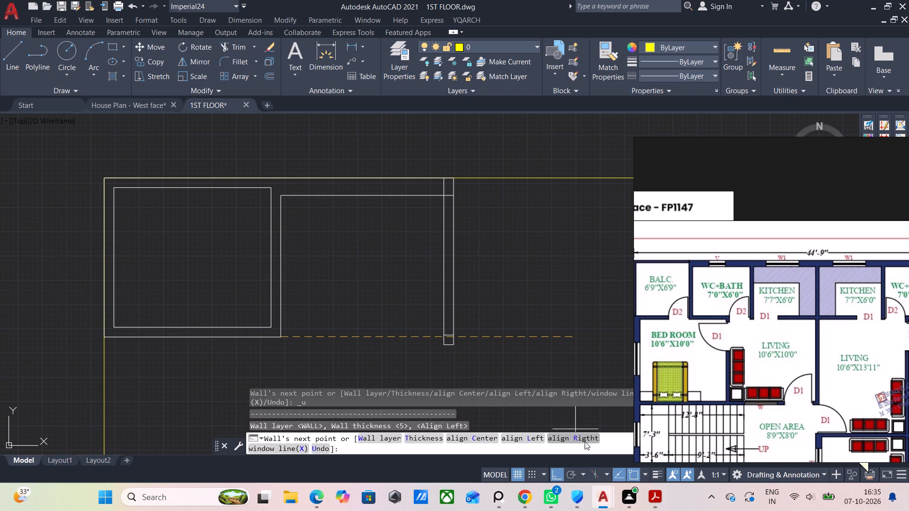
pyautogui.click(584, 435)
pyautogui.click(408, 341)
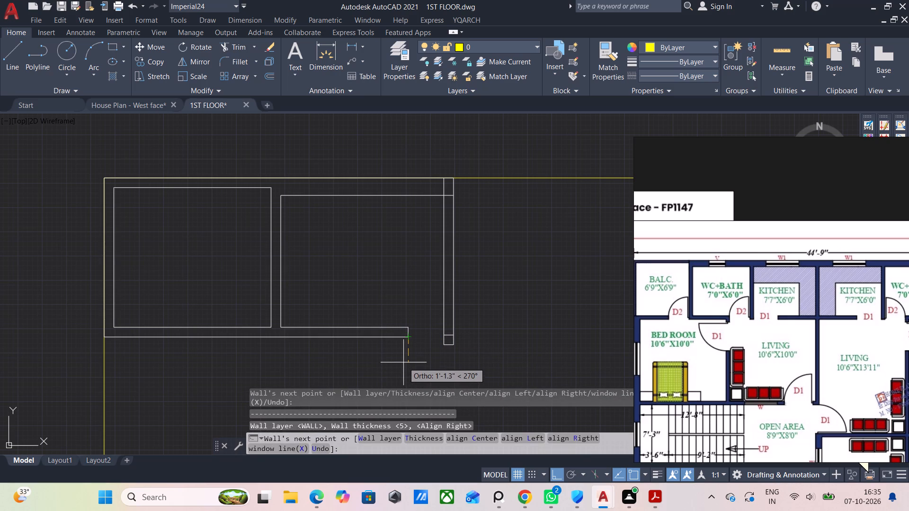
pyautogui.hotkey('ctrl', 'z')
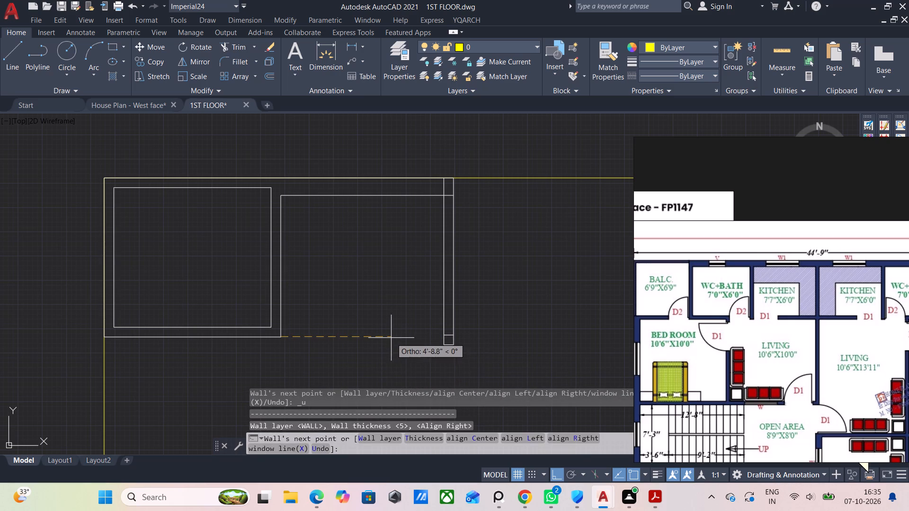
pyautogui.click(395, 337)
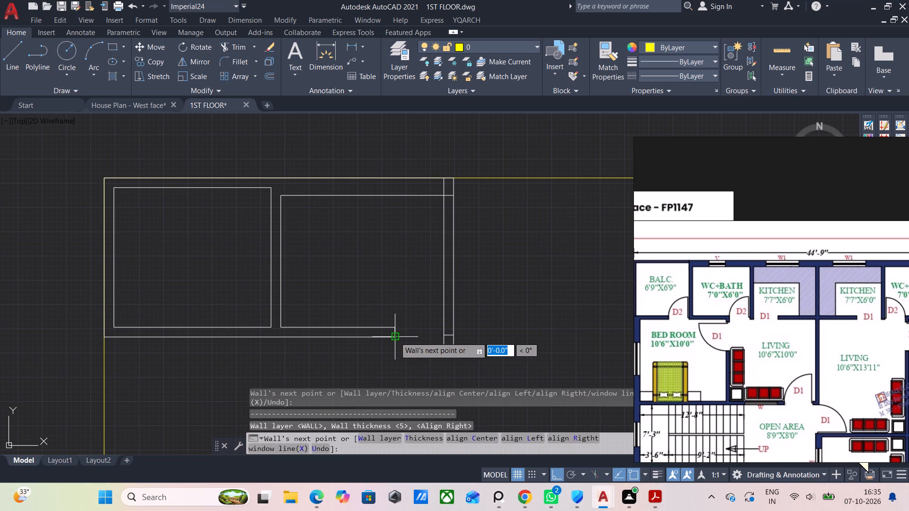
pyautogui.press('Escape')
# Erase the WC+bath's right wall and the short leftover line at its lower end.
pyautogui.scroll(1, 478, 358)
pyautogui.click(456, 345)
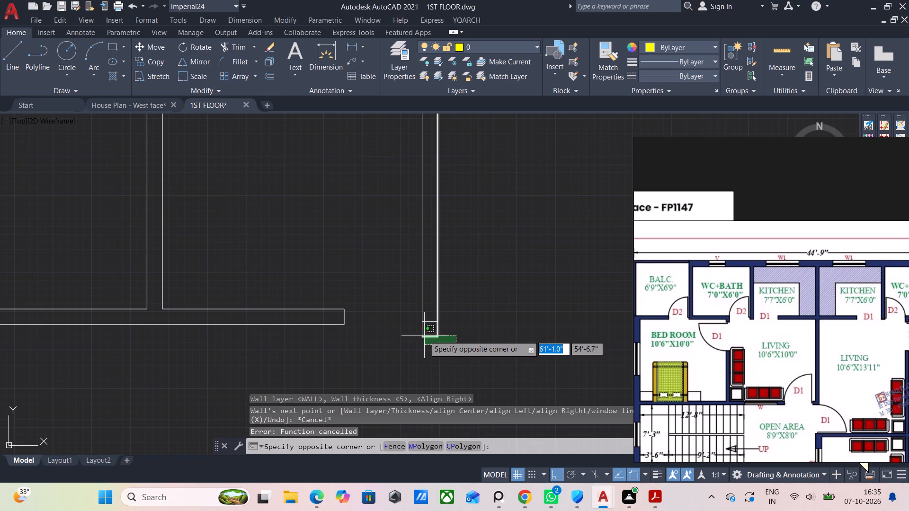
pyautogui.click(413, 332)
pyautogui.scroll(-1, 471, 286)
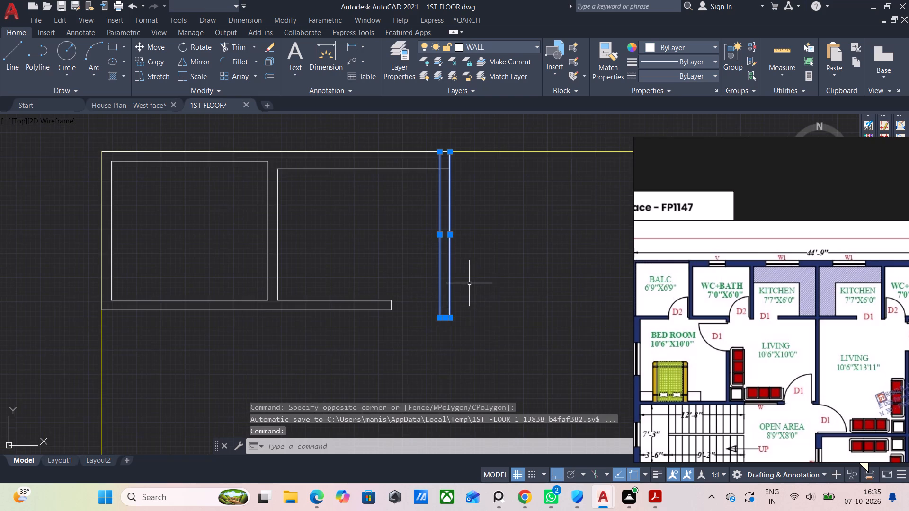
pyautogui.moveTo(467, 286); pyautogui.dragTo(447, 323, button='middle')
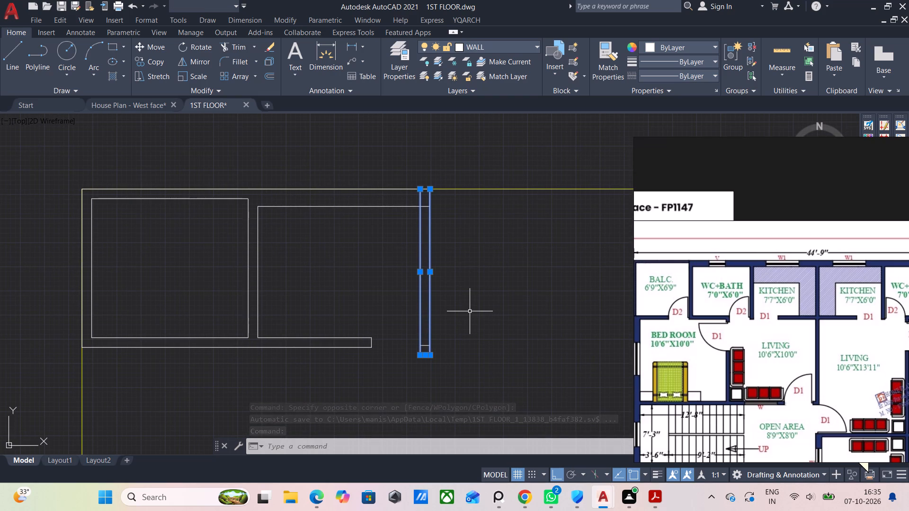
pyautogui.press('Delete')
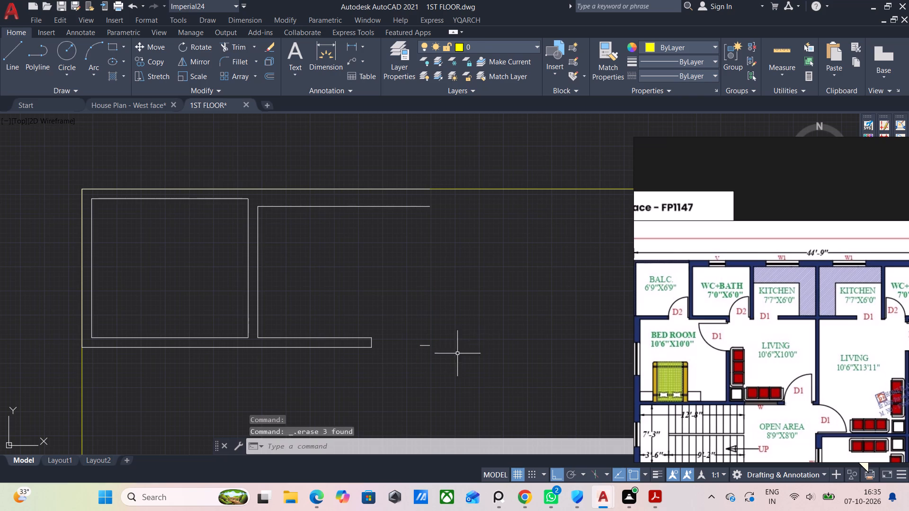
pyautogui.click(455, 365)
pyautogui.click(419, 330)
pyautogui.press('Delete')
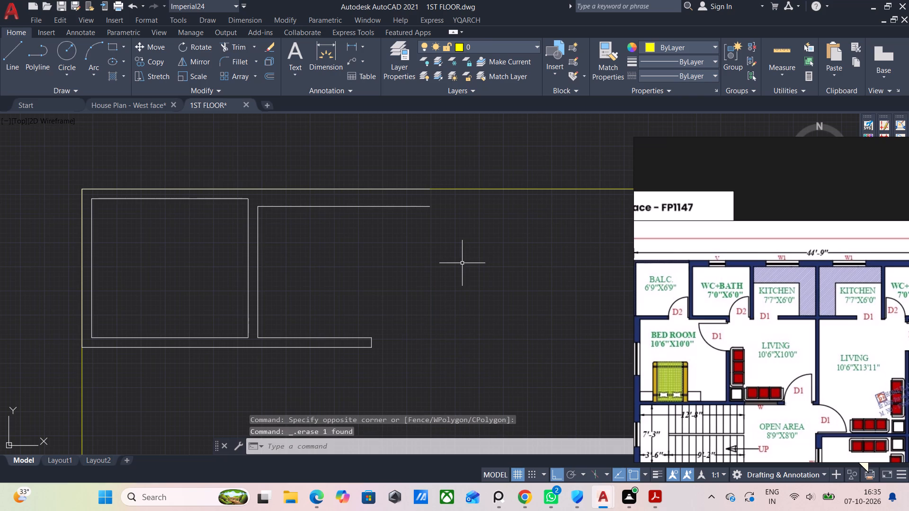
# Redraw the 5" thick WC+bath right wall from the top wall's lower right endpoint down to the level of the bottom wall's lower edge.
pyautogui.write('WW')
pyautogui.press('Return')
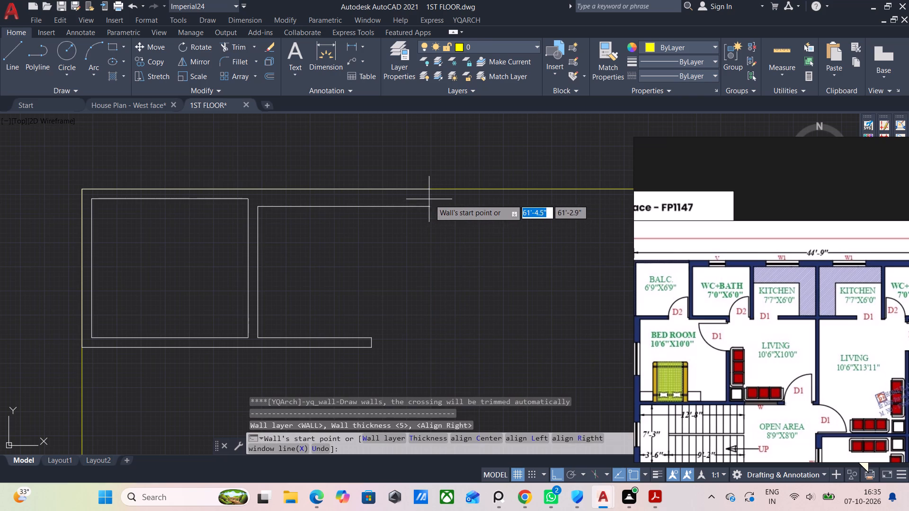
pyautogui.click(429, 207)
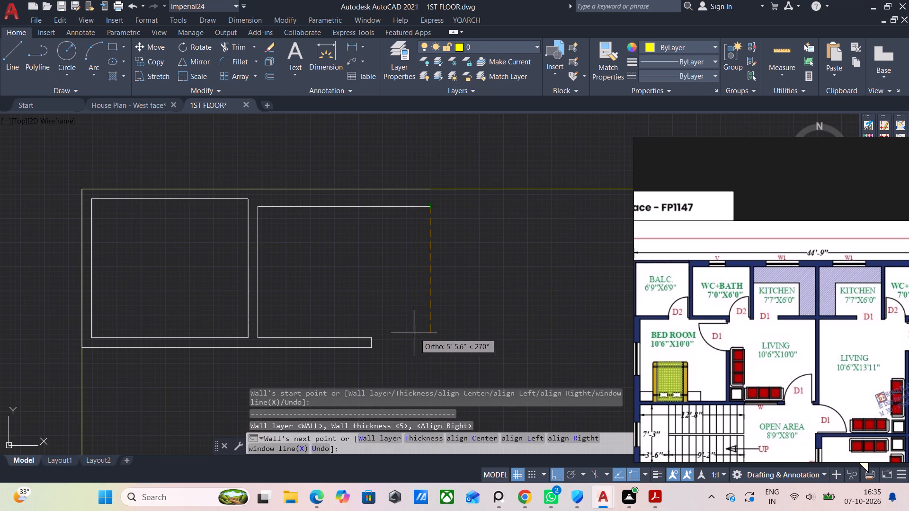
pyautogui.click(434, 337)
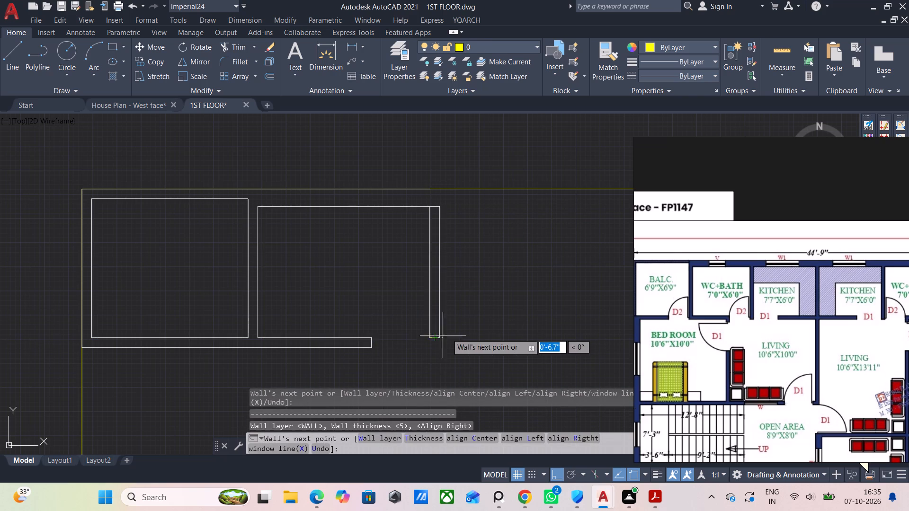
pyautogui.hotkey('ctrl', 'z')
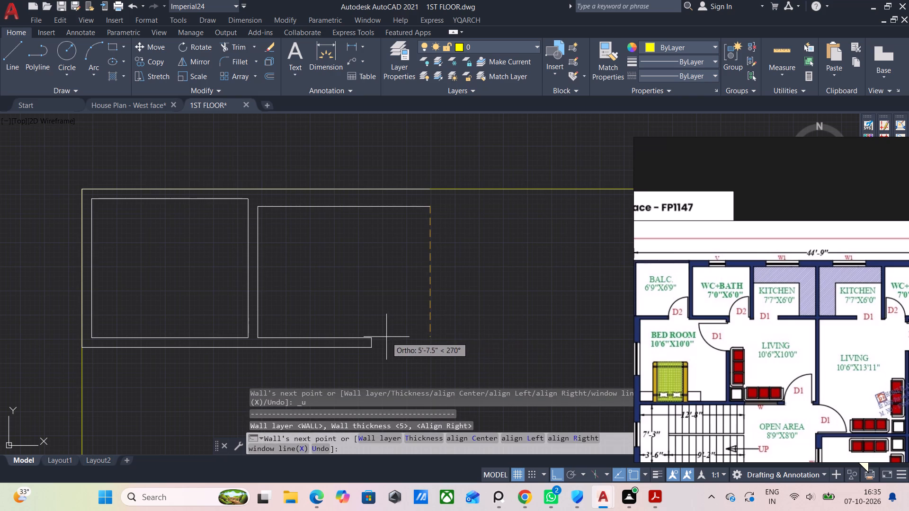
pyautogui.click(430, 348)
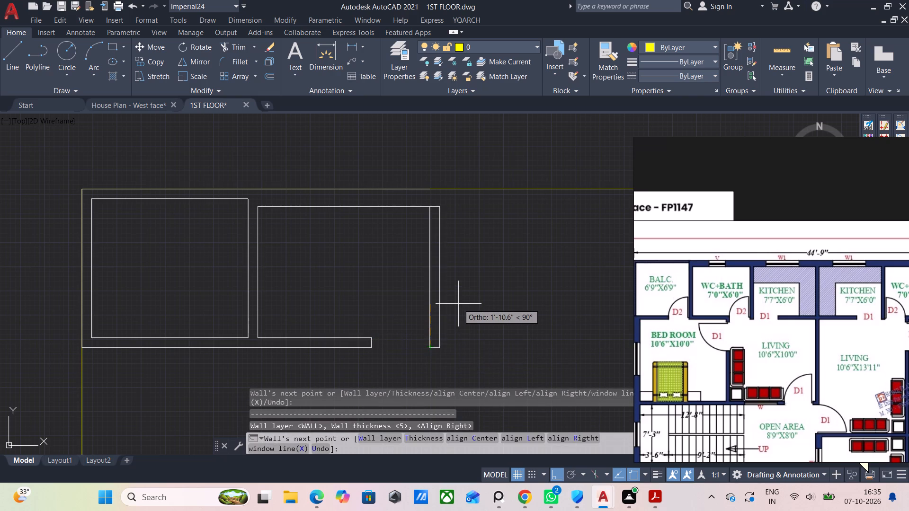
pyautogui.press('Escape')
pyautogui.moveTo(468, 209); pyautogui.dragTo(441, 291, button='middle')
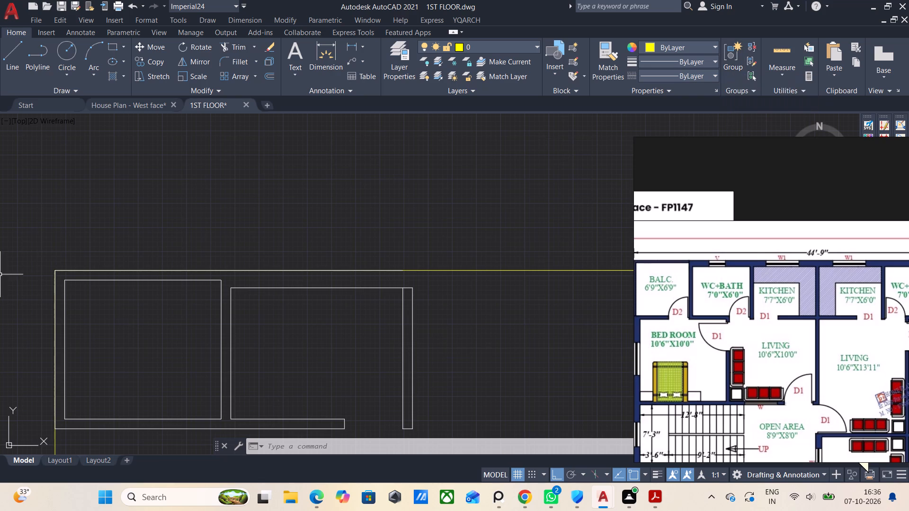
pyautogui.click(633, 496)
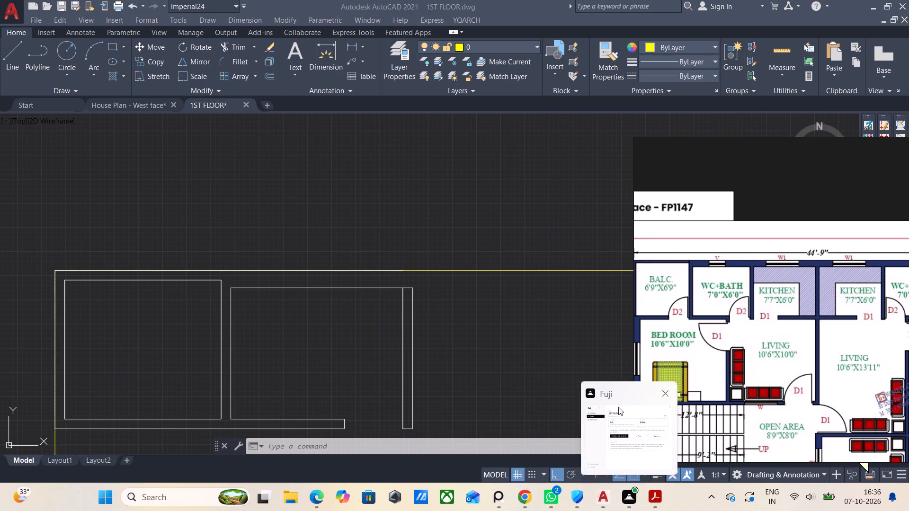
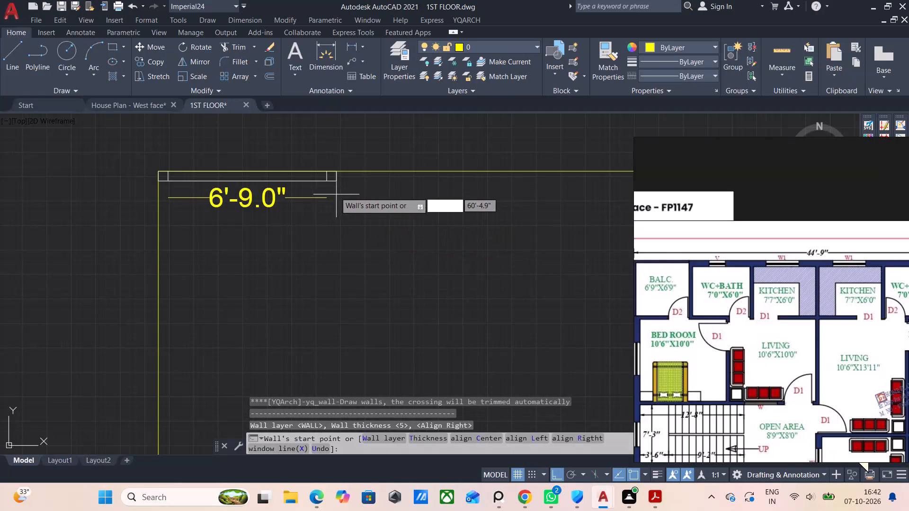
# Draw the balcony's 5" thick right wall 6'9" downward from the top wall's lower right endpoint, using right alignment.
pyautogui.click(334, 180)
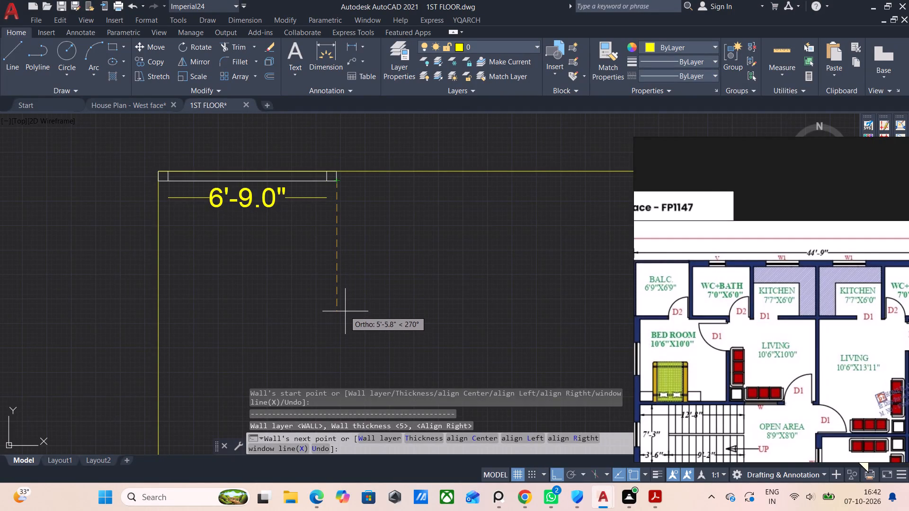
pyautogui.press('6')
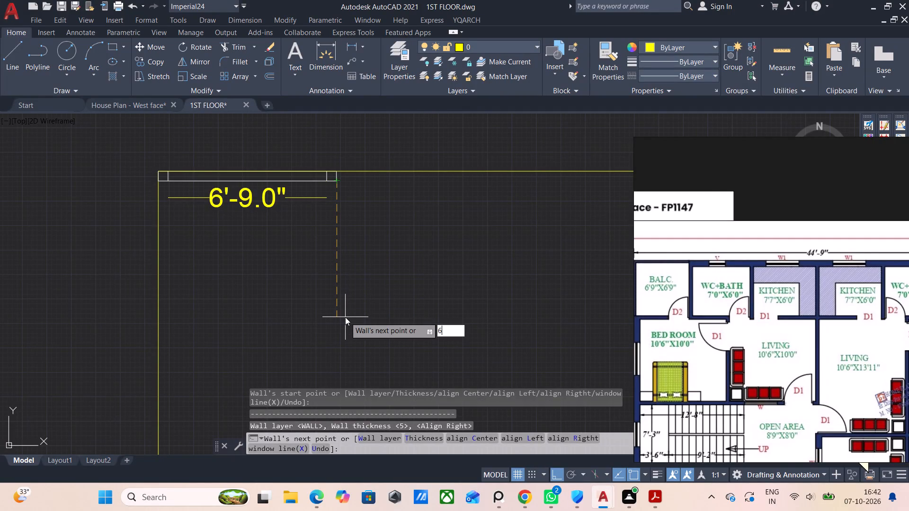
pyautogui.press("'")
pyautogui.press('9')
pyautogui.hotkey('shift', '"')
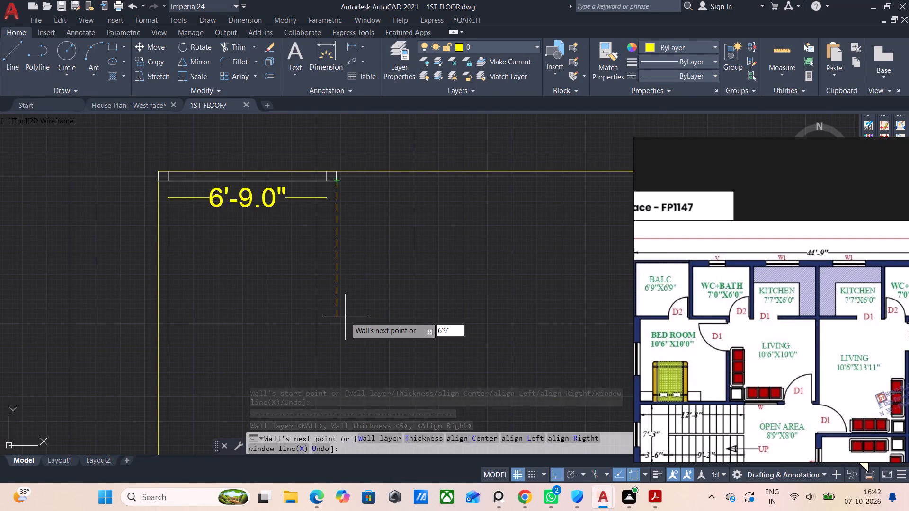
pyautogui.press('Return')
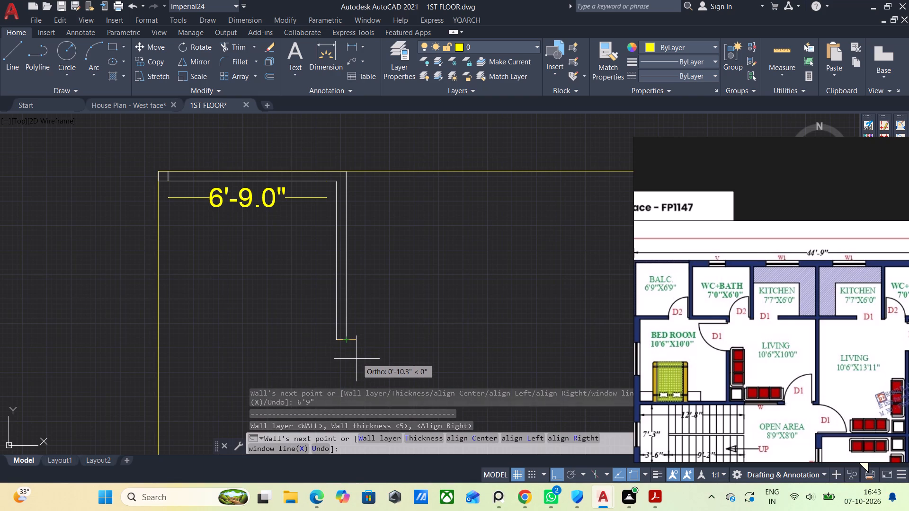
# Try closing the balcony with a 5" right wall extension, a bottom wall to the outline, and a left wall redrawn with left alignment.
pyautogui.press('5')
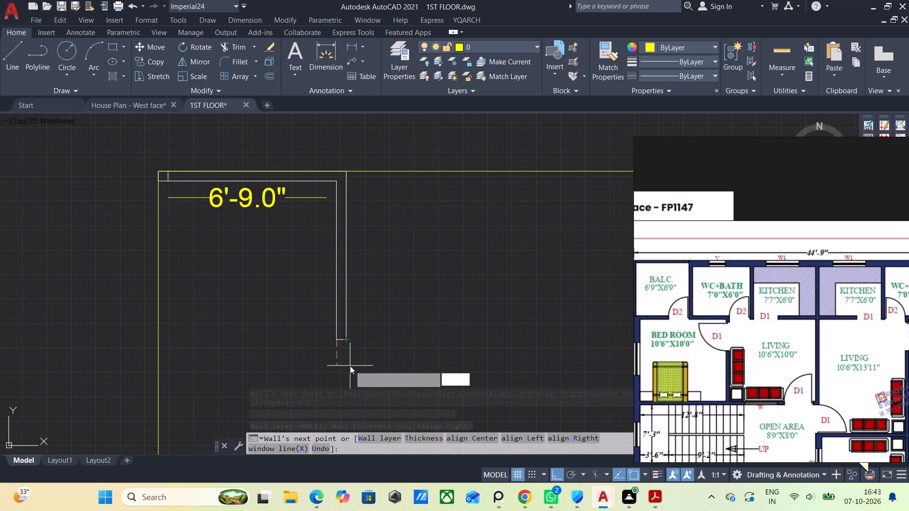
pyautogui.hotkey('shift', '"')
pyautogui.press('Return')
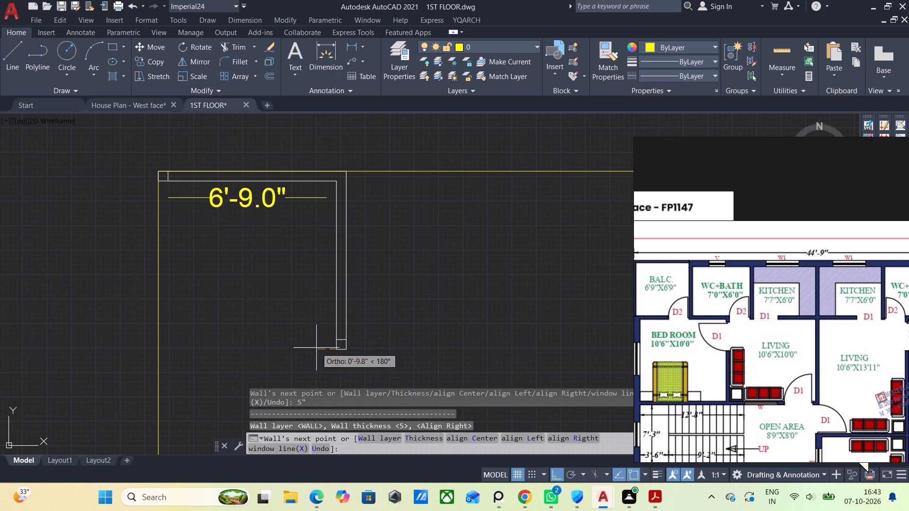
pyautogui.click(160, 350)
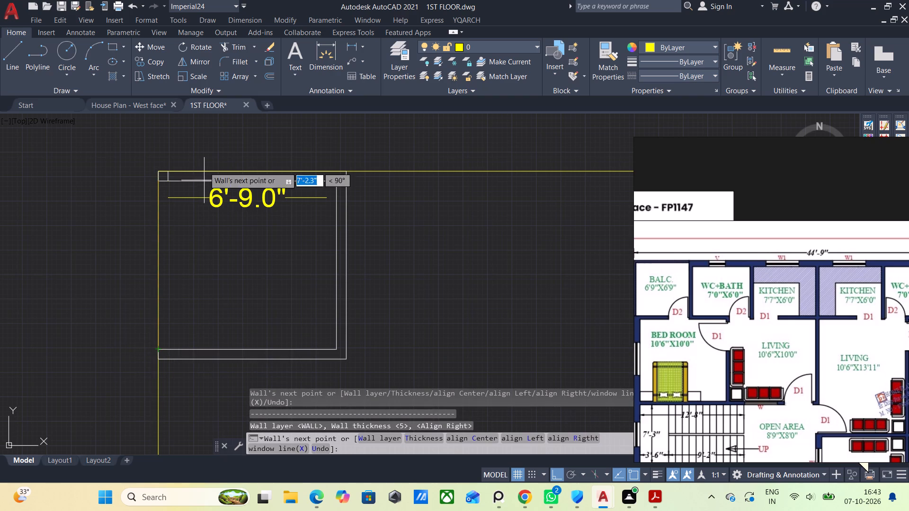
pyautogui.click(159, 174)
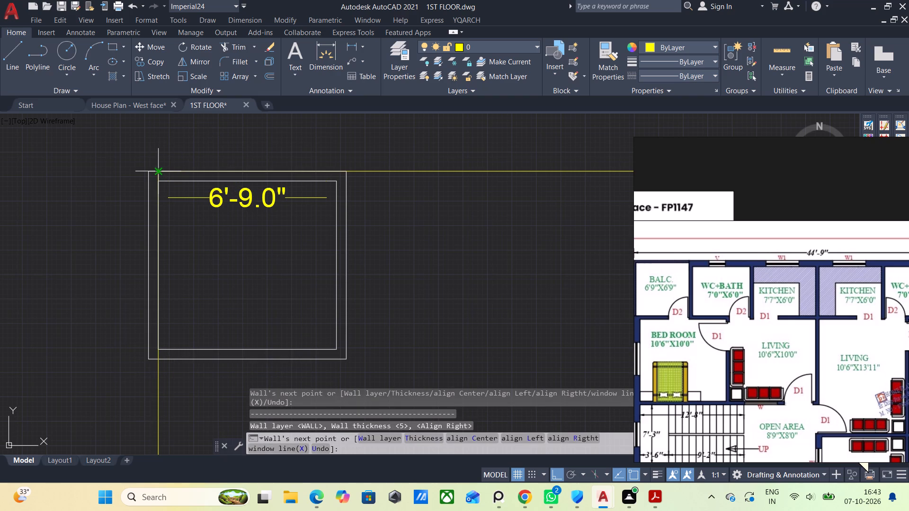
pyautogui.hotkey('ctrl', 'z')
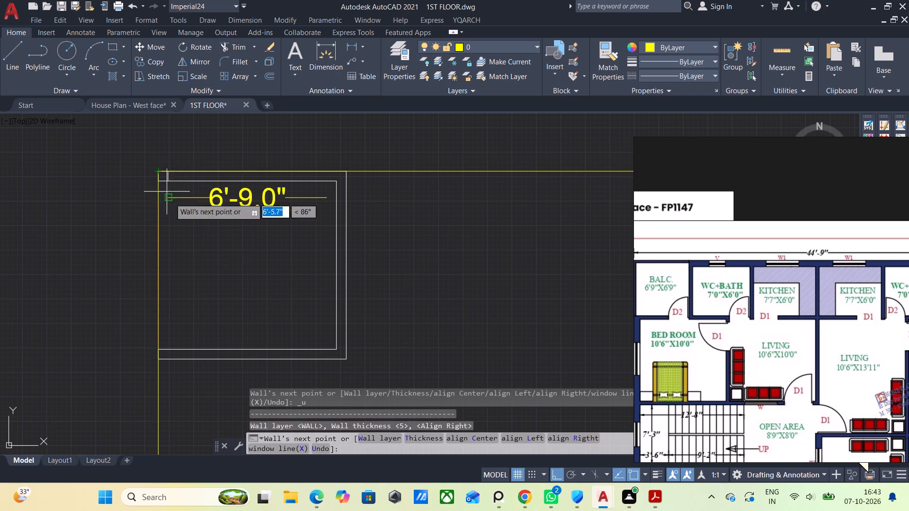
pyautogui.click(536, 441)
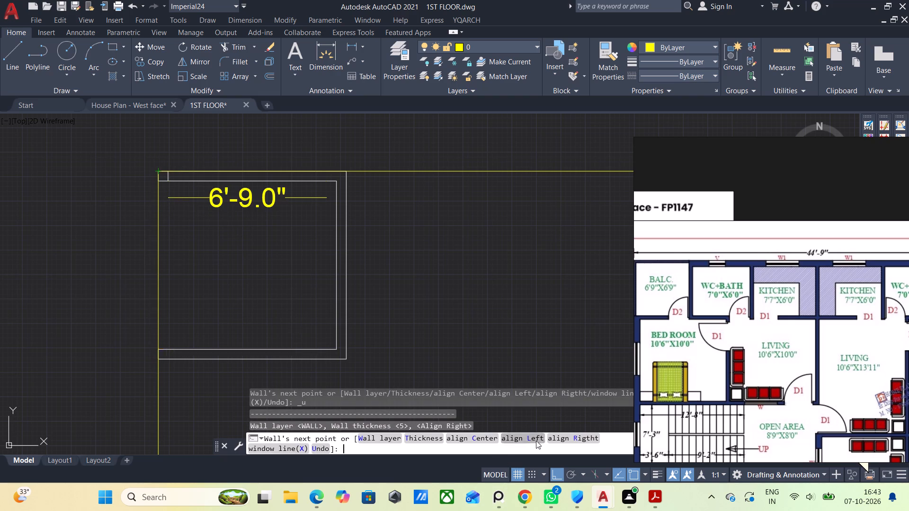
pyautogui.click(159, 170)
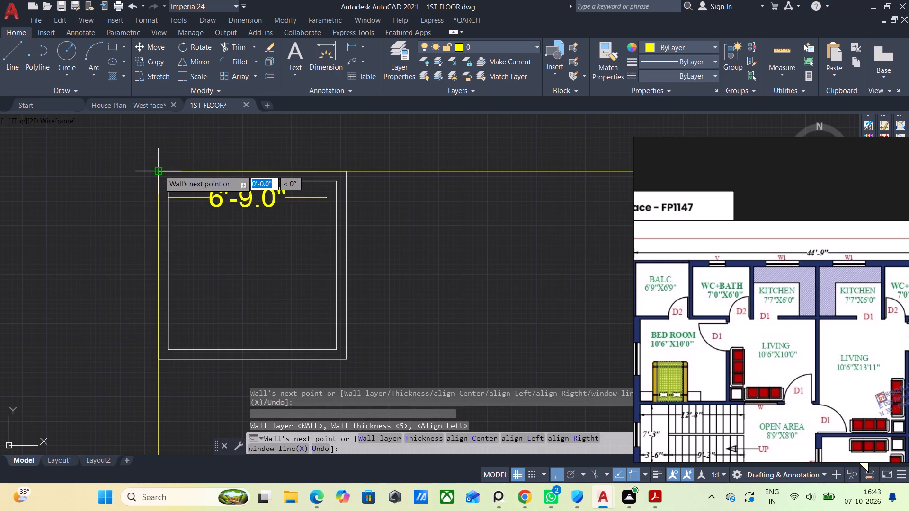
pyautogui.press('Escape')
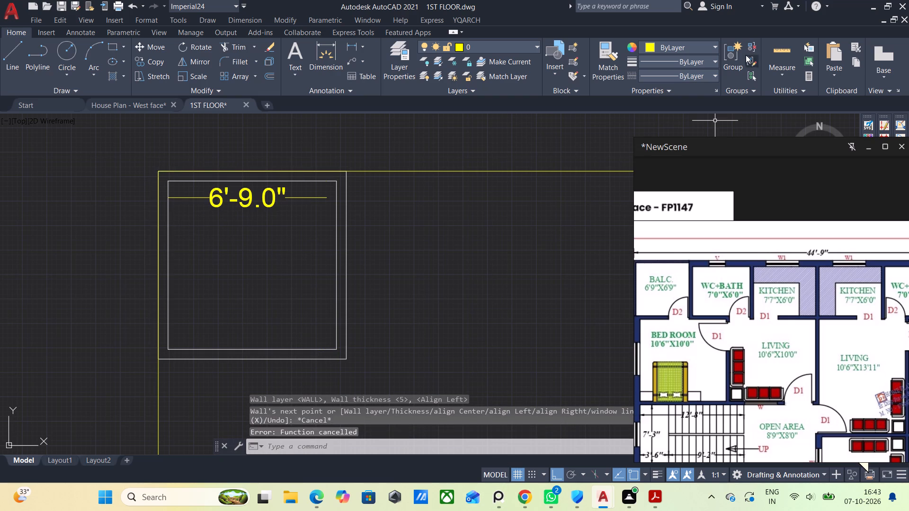
# Erase the balcony's width dimension, quick-measure the room's interior, and undo the erasure.
pyautogui.click(295, 198)
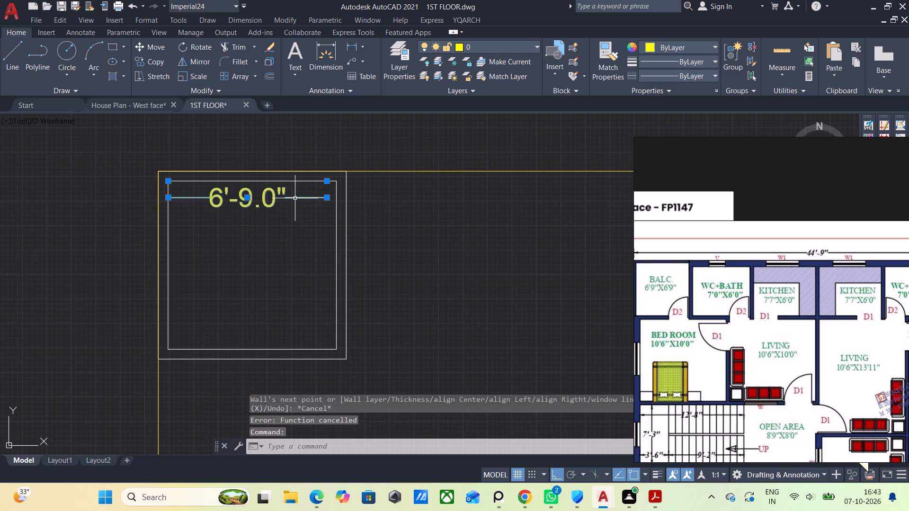
pyautogui.press('Delete')
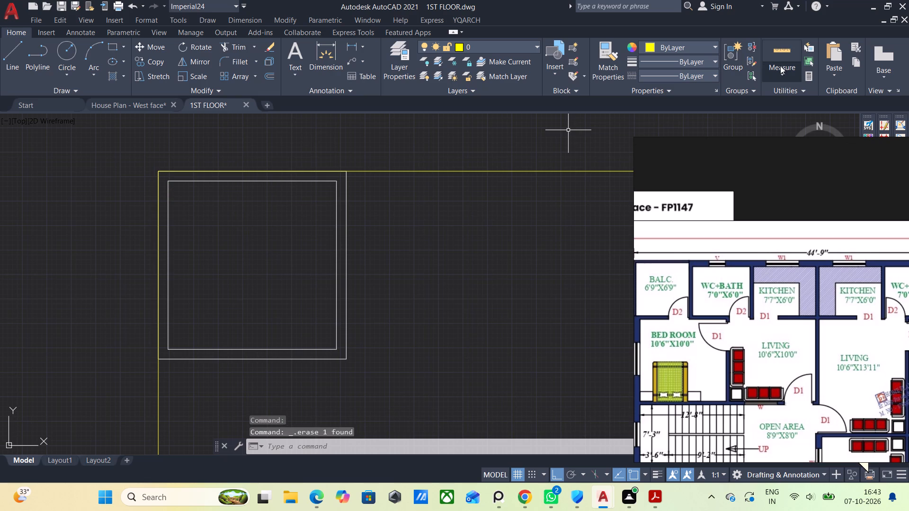
pyautogui.click(781, 70)
pyautogui.click(782, 93)
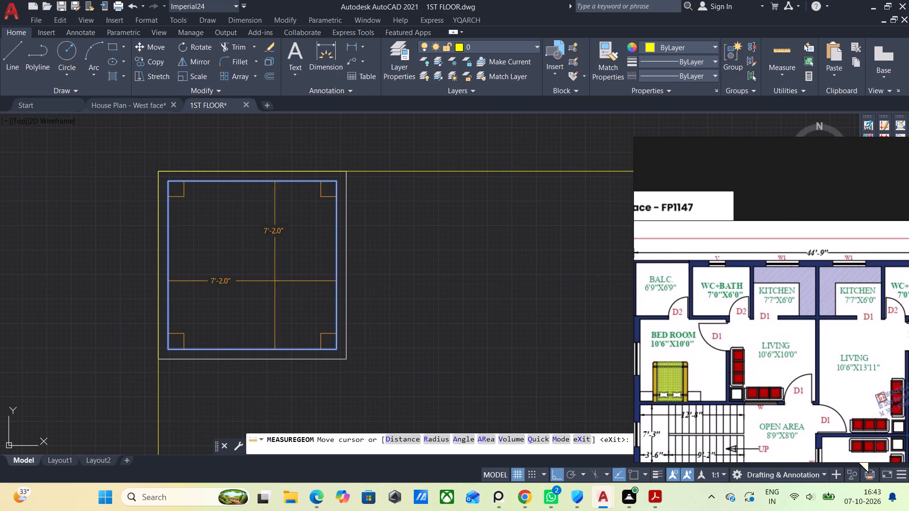
pyautogui.press('Escape')
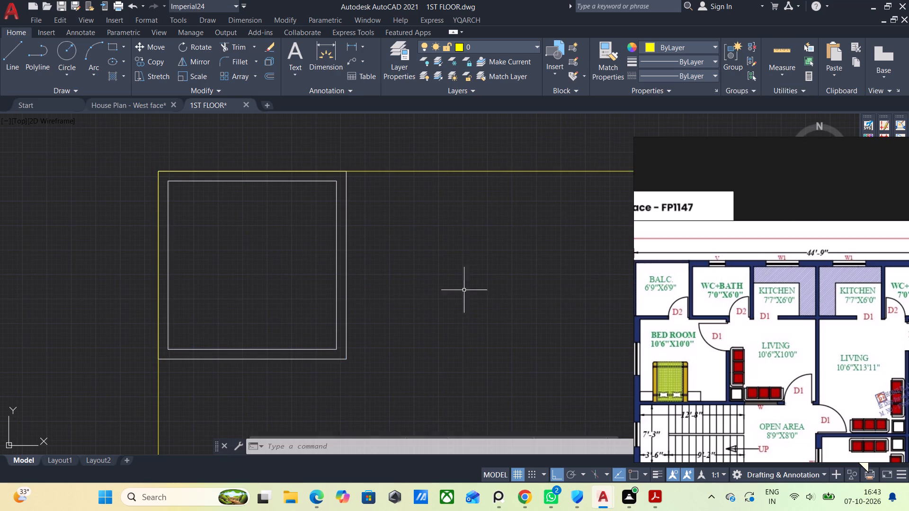
pyautogui.hotkey('ctrl', 'z')
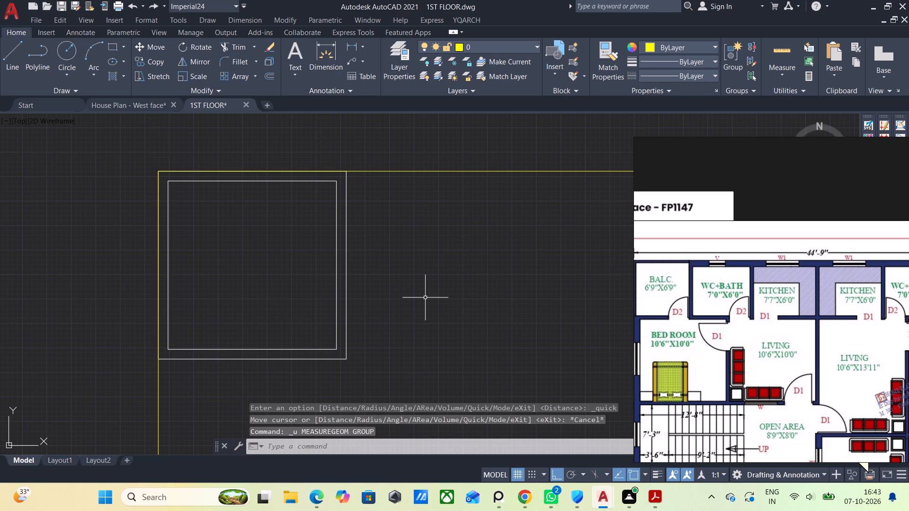
pyautogui.hotkey('ctrl', 'z')
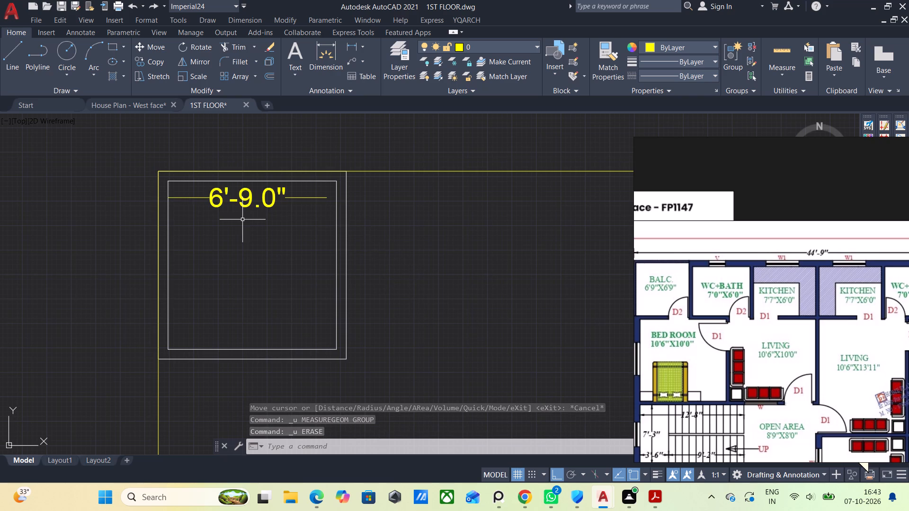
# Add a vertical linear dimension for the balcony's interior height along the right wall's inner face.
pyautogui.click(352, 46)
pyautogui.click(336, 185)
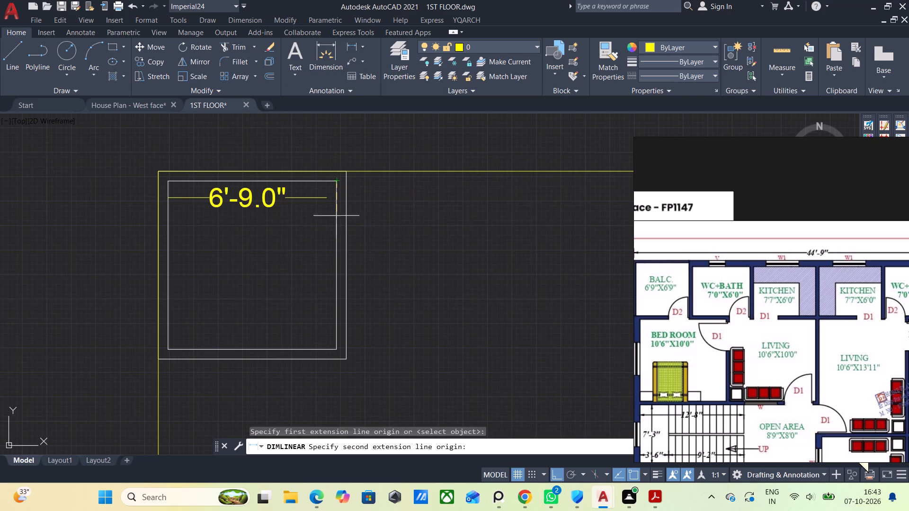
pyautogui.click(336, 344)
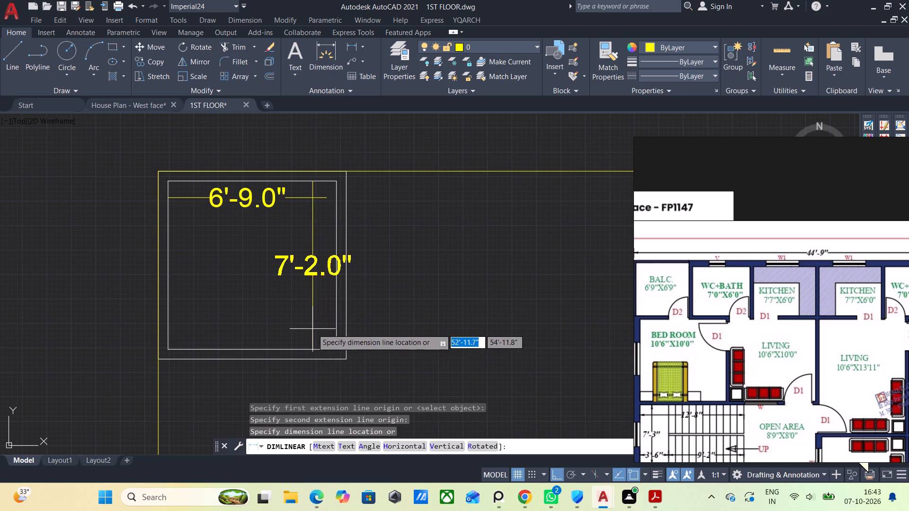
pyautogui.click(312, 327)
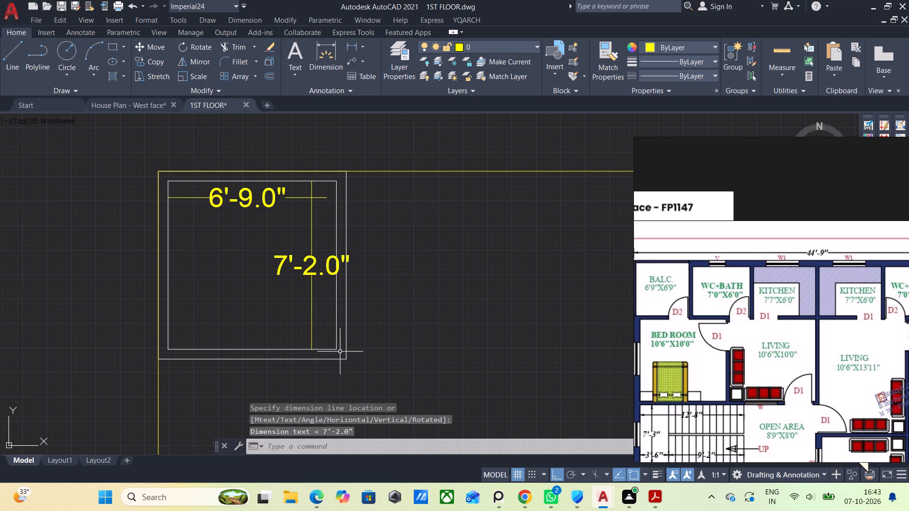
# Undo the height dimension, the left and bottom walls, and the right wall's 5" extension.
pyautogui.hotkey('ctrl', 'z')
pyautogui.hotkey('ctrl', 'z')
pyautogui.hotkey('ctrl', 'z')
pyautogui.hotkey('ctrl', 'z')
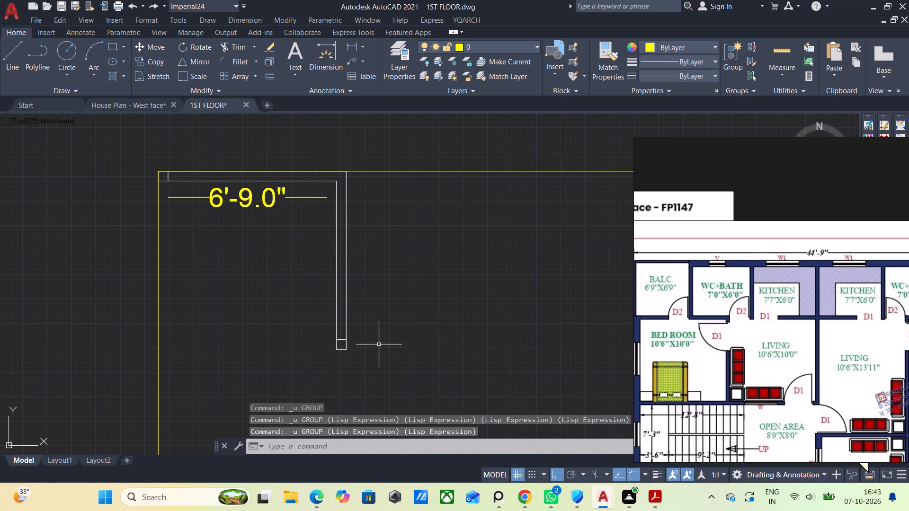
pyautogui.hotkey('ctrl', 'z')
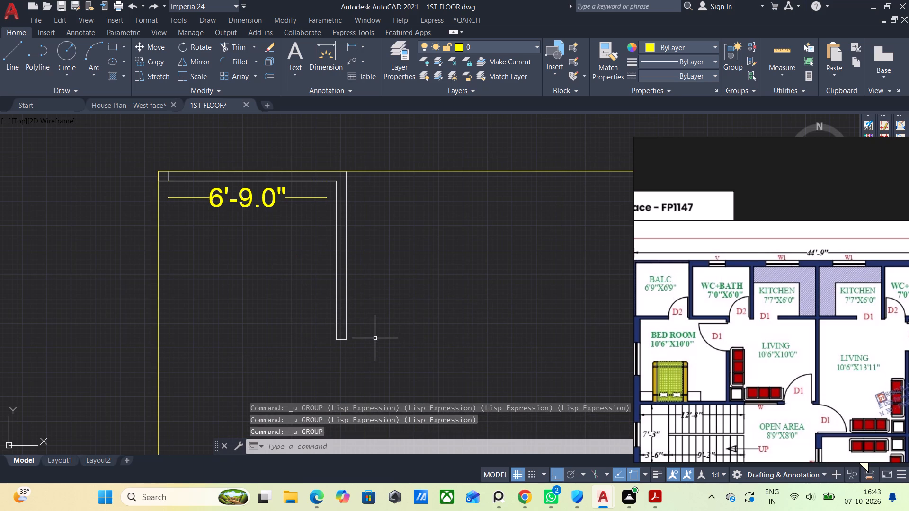
# Dimension the right wall's inner face from the top wall's underside to its lower end, placing the dimension inside the balcony.
pyautogui.write('WW')
pyautogui.press('Return')
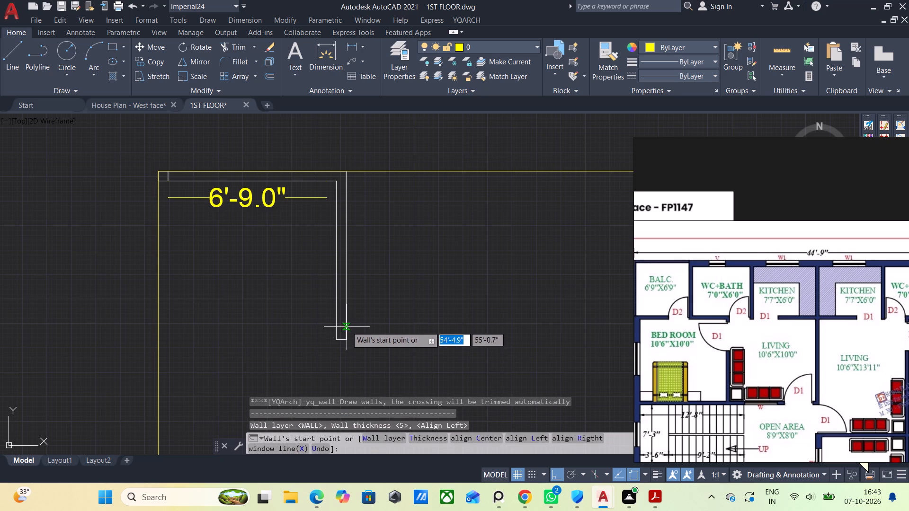
pyautogui.click(353, 49)
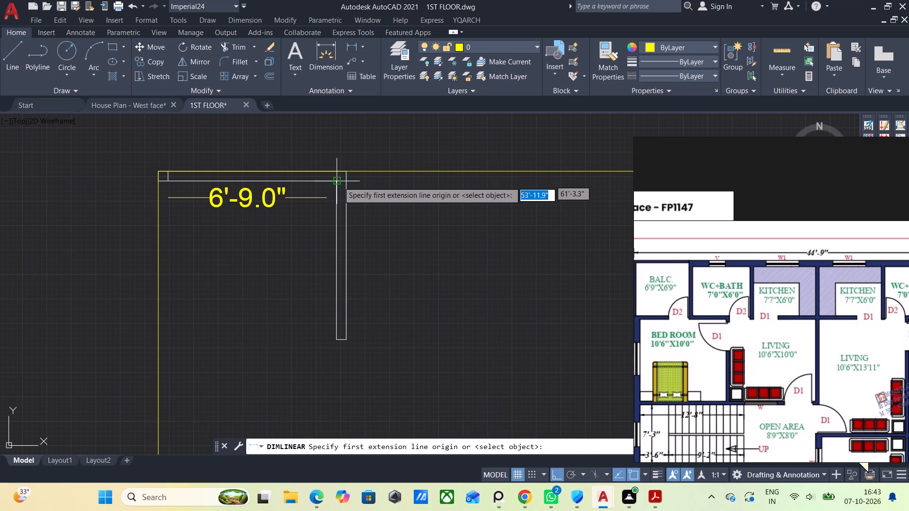
pyautogui.click(335, 177)
pyautogui.click(333, 340)
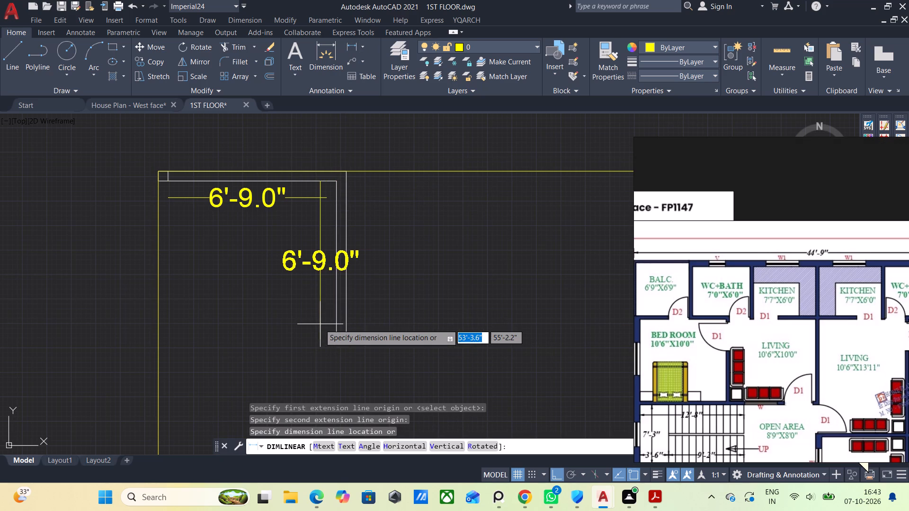
pyautogui.click(317, 322)
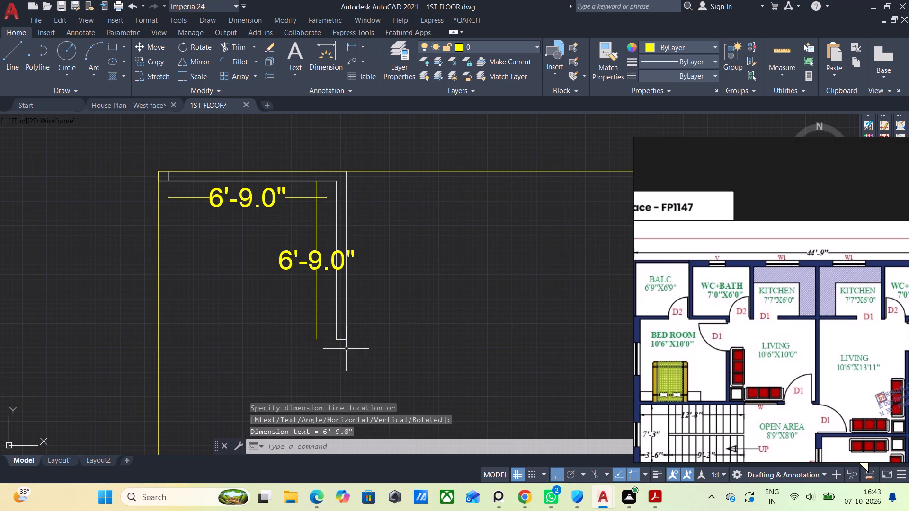
# With left alignment, extend the right wall 5" down and draw the balcony's bottom and left walls up to the outline's top corner.
pyautogui.write('WW')
pyautogui.press('Return')
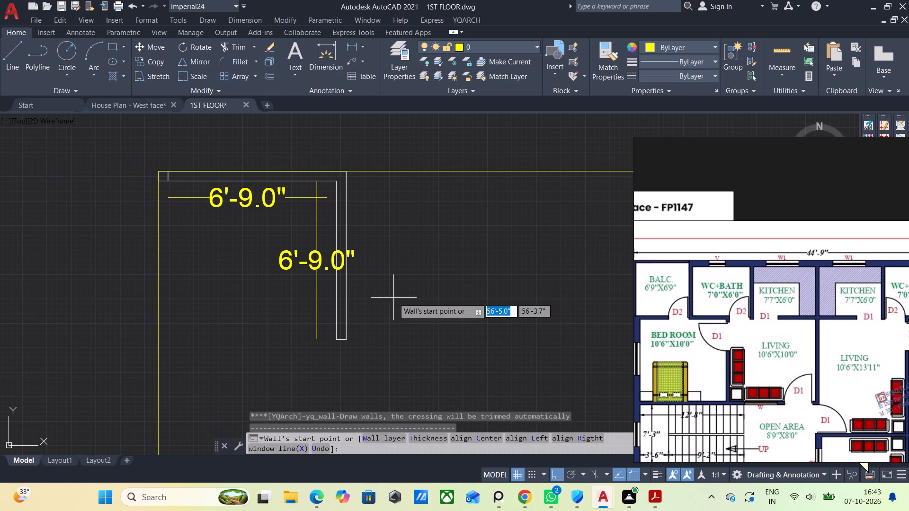
pyautogui.click(345, 340)
pyautogui.press('5')
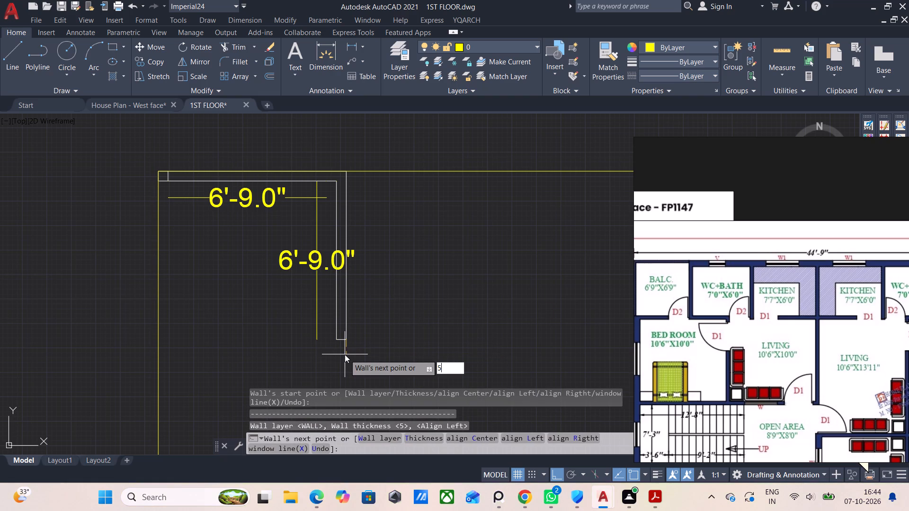
pyautogui.hotkey('shift', '"')
pyautogui.press('Return')
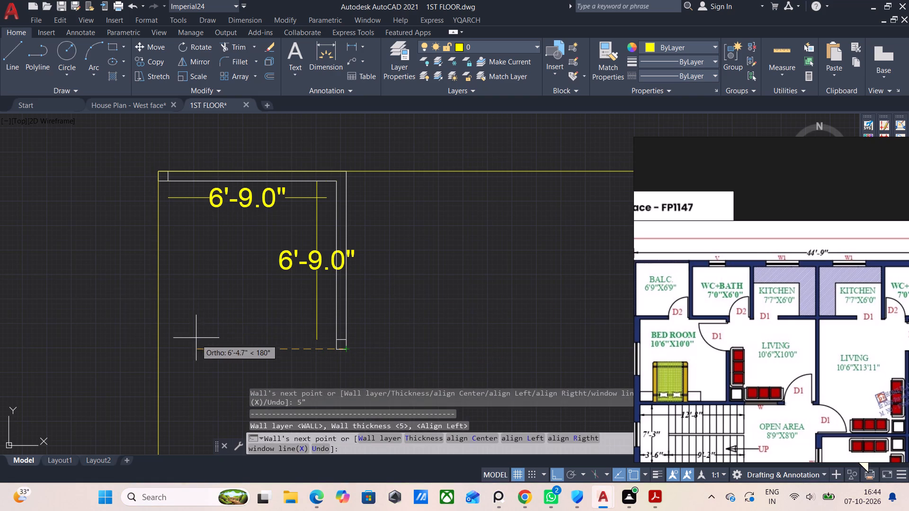
pyautogui.click(155, 344)
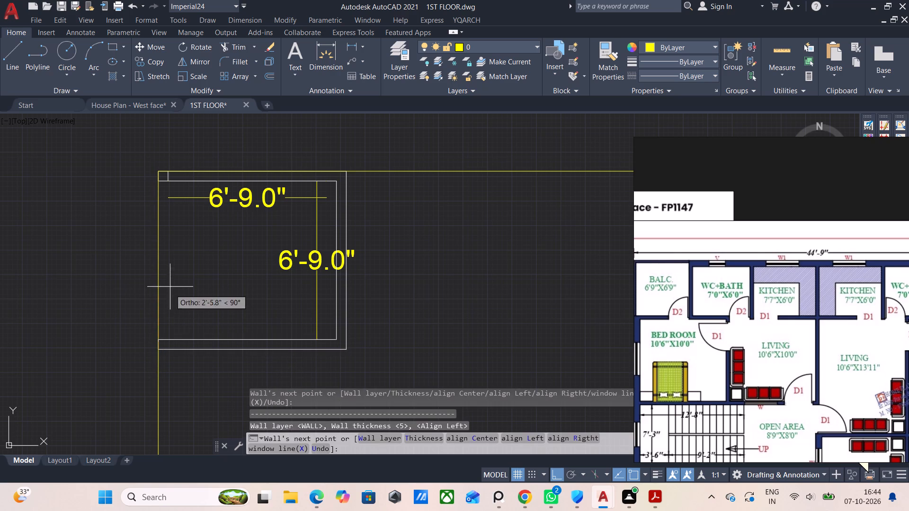
pyautogui.click(160, 171)
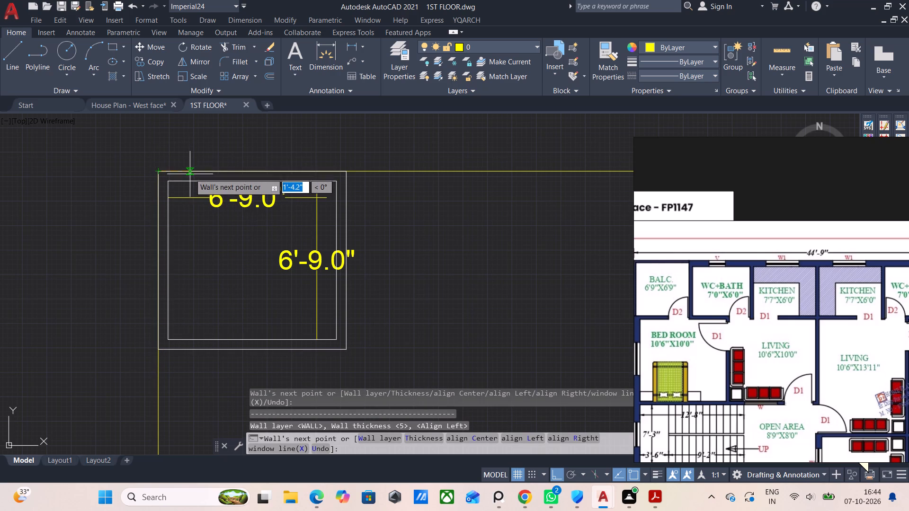
pyautogui.press('Return')
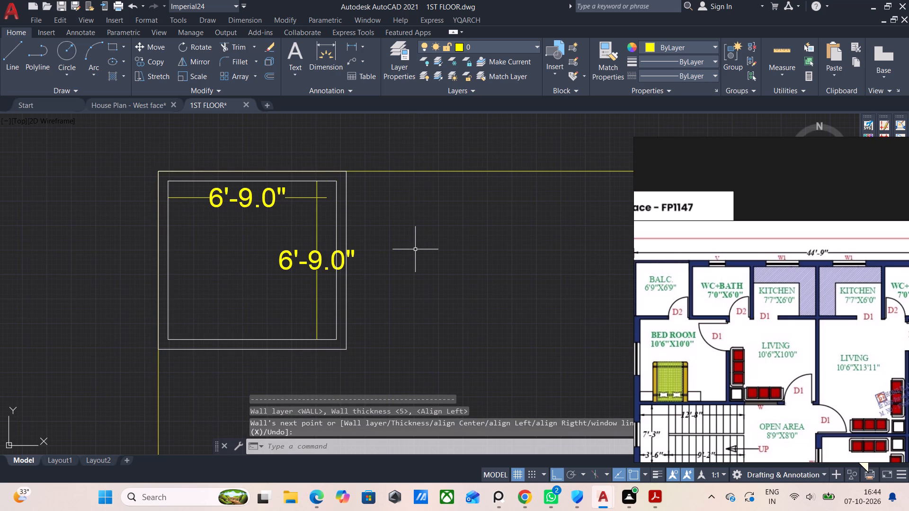
# With 9" wall thickness, draw the WC+bath's top wall 7'0" to the right along the outline from the balcony's outer top-right corner.
pyautogui.write('WW')
pyautogui.press('Return')
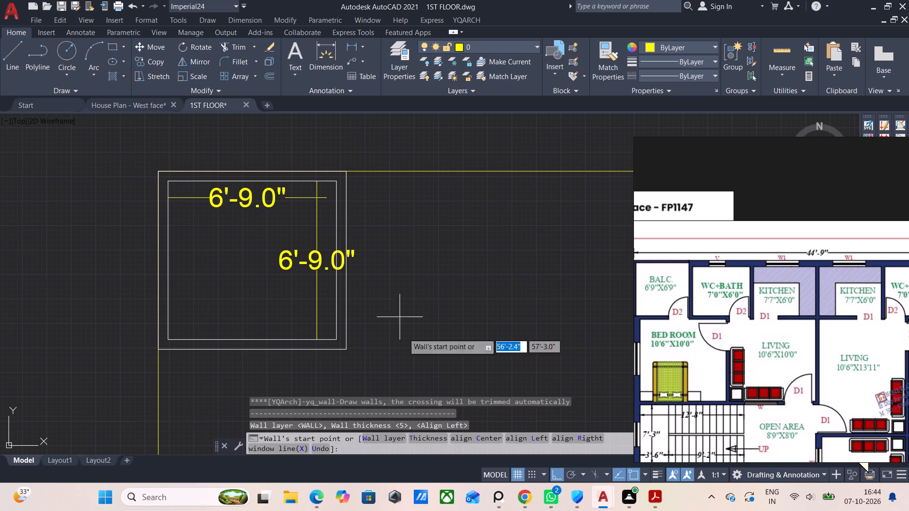
pyautogui.click(420, 440)
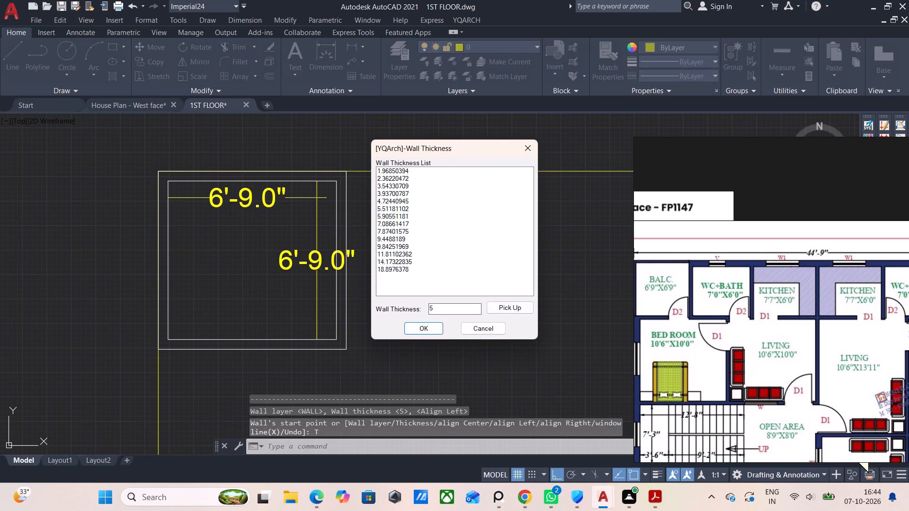
pyautogui.click(467, 308)
pyautogui.press('BackSpace')
pyautogui.press('9')
pyautogui.click(435, 326)
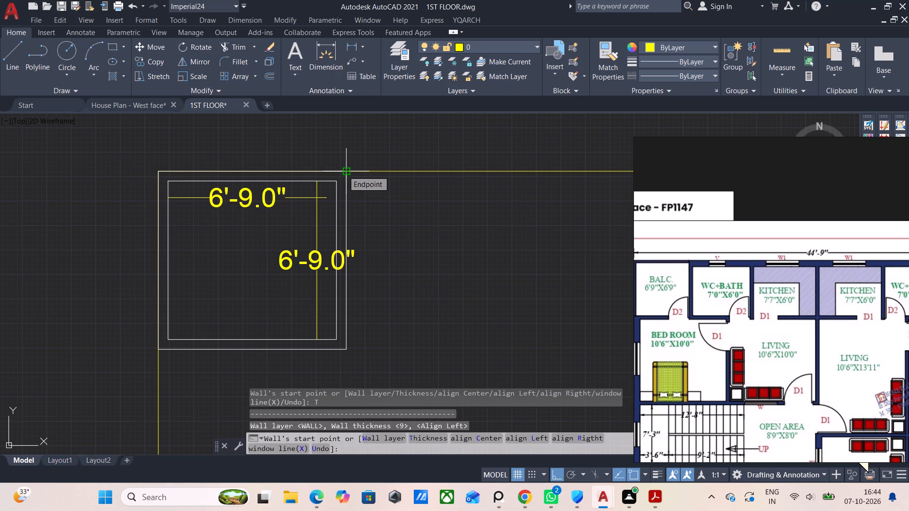
pyautogui.click(343, 171)
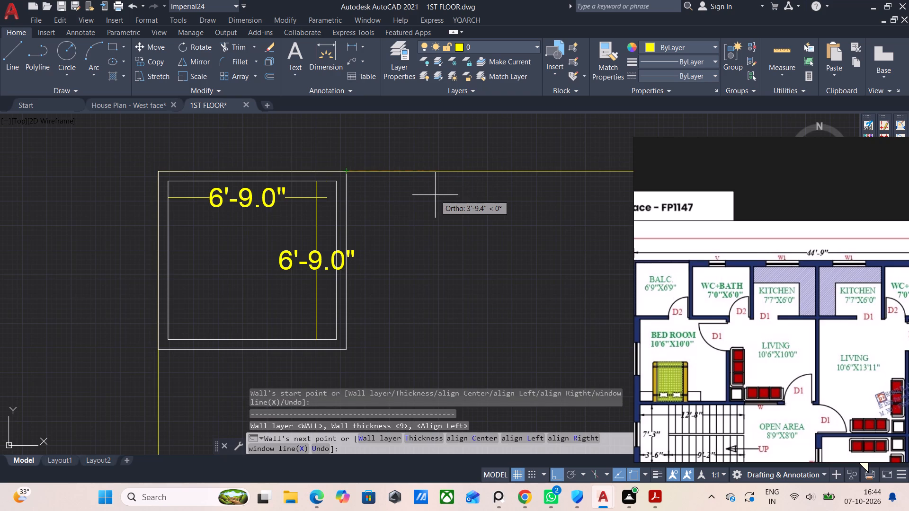
pyautogui.scroll(-1, 735, 295)
pyautogui.scroll(1, 716, 282)
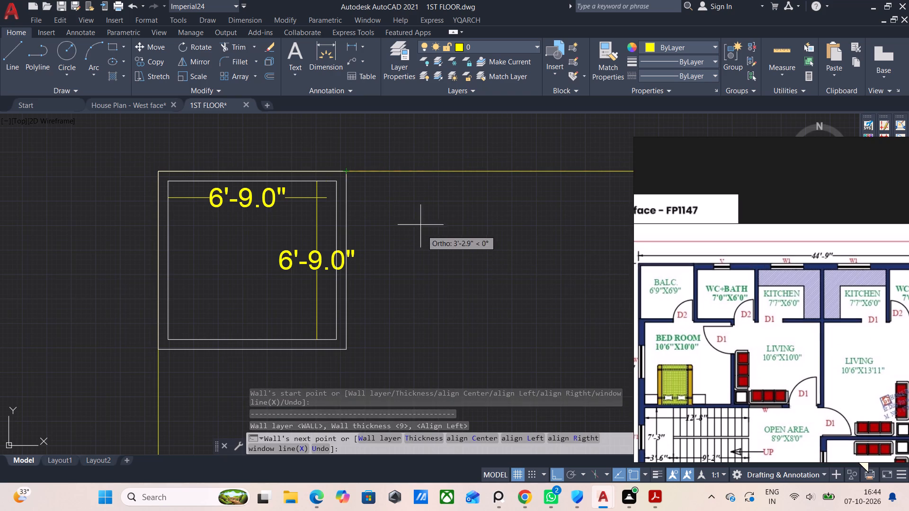
pyautogui.click(345, 176)
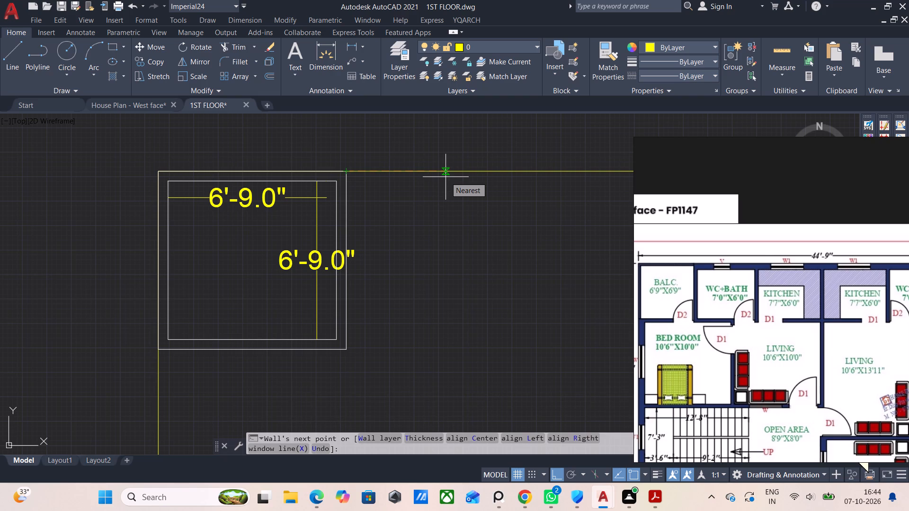
pyautogui.press('7')
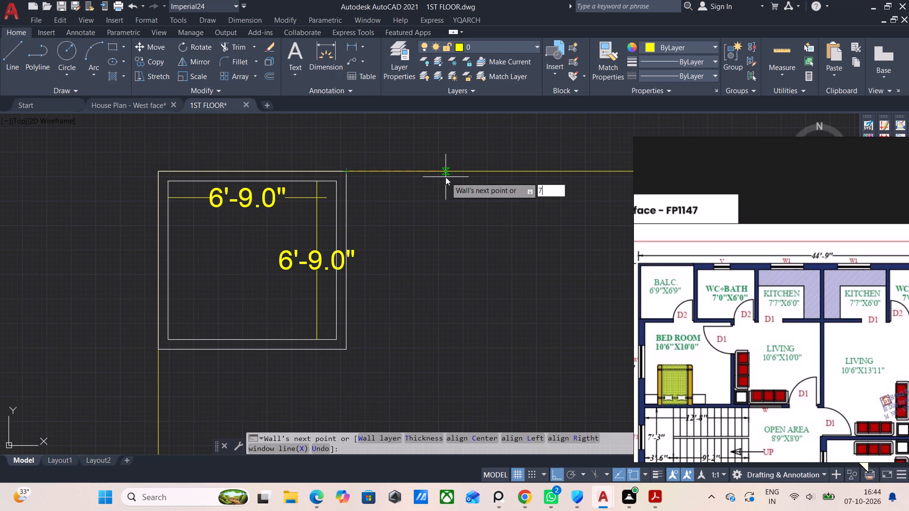
pyautogui.write('\'0"')
pyautogui.press('Return')
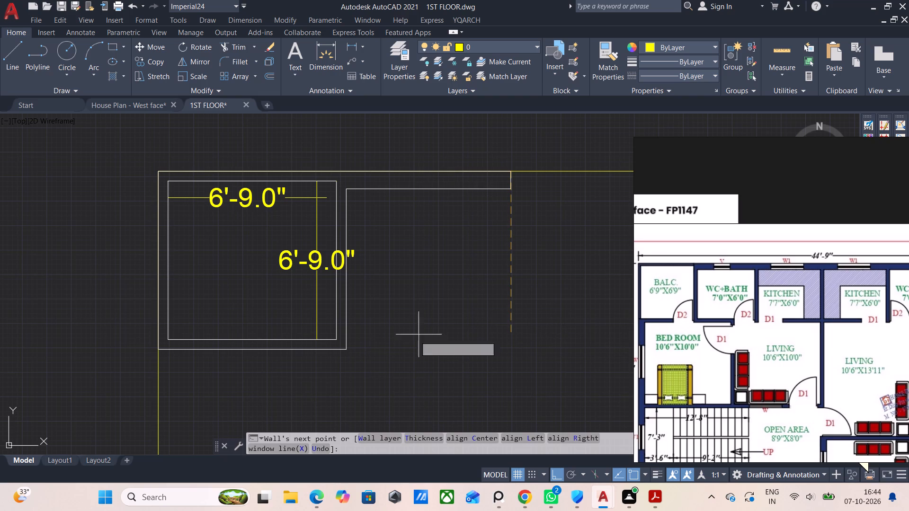
pyautogui.press('Escape')
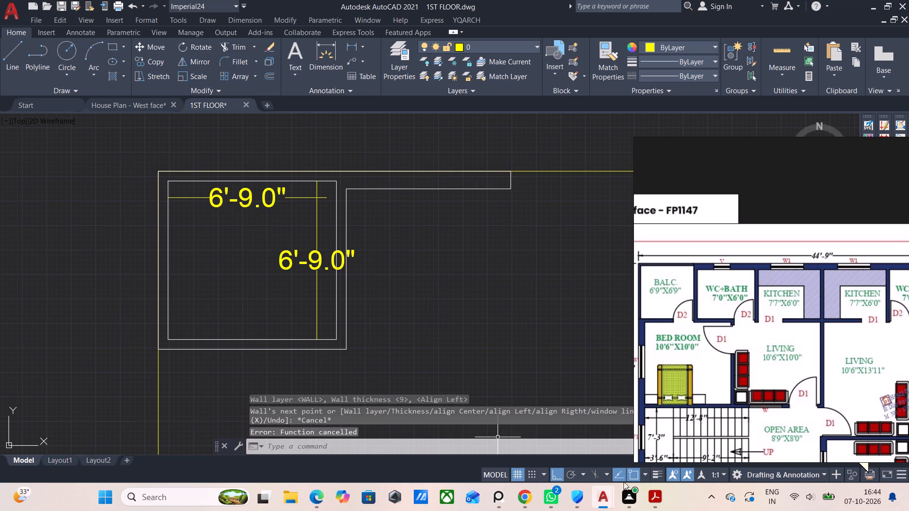
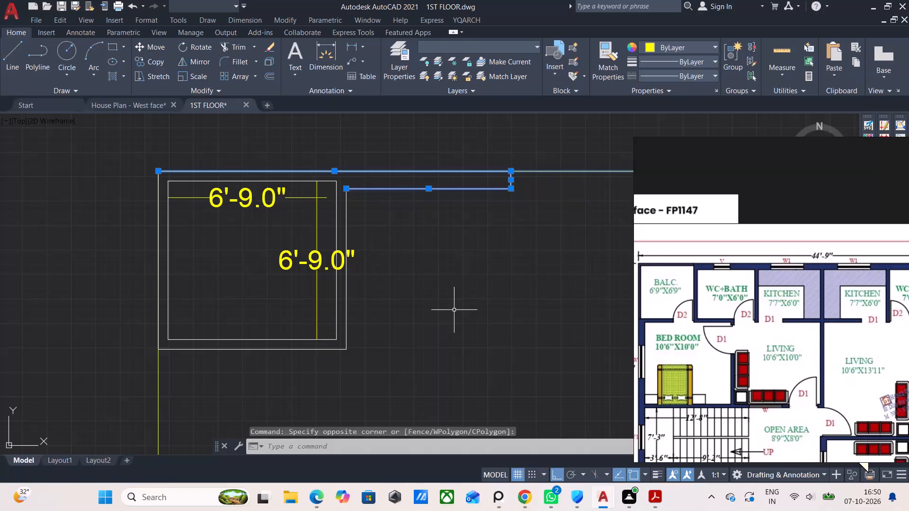
# Draw a horizontal guide line about 4'-5" long to the right from the balcony's inner bottom-right corner.
pyautogui.press('Escape')
pyautogui.scroll(1, 399, 325)
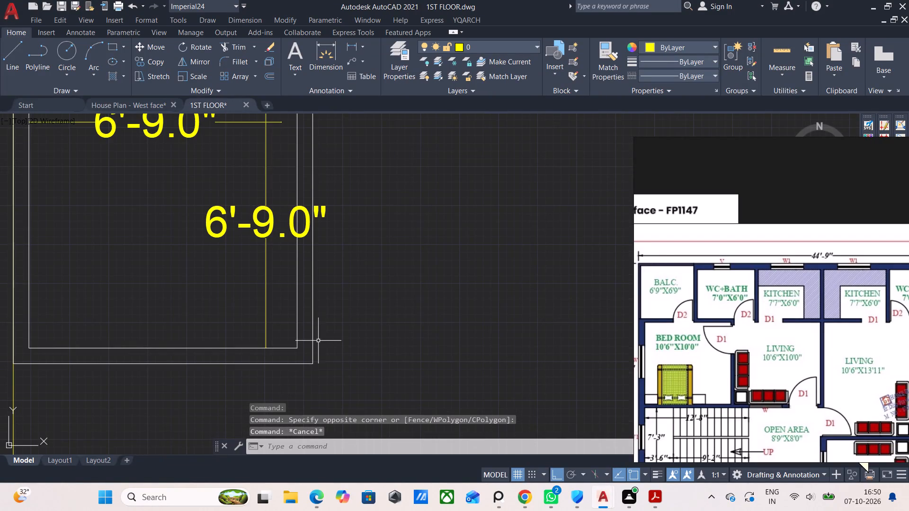
pyautogui.moveTo(318, 344); pyautogui.dragTo(318, 356, button='middle')
pyautogui.press('l')
pyautogui.press('Return')
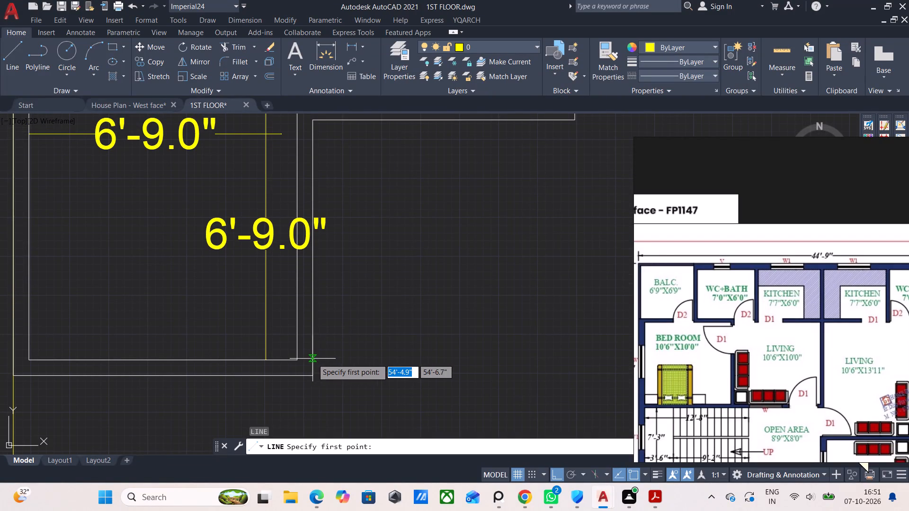
pyautogui.click(294, 362)
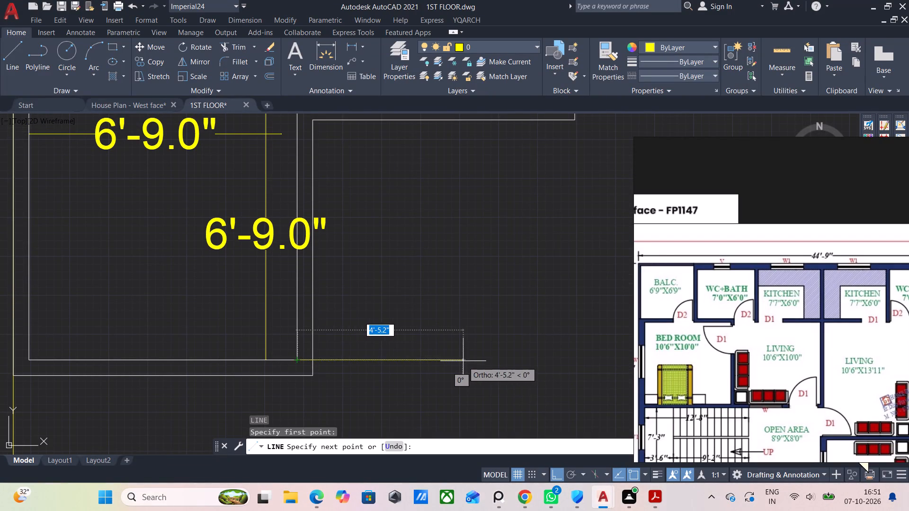
pyautogui.click(463, 361)
pyautogui.press('Escape')
# Draw a vertical guide line 6'0" up from the horizontal guide line, outside the balcony's right wall.
pyautogui.scroll(-2, 454, 342)
pyautogui.moveTo(454, 343); pyautogui.dragTo(450, 370, button='middle')
pyautogui.press('l')
pyautogui.press('Return')
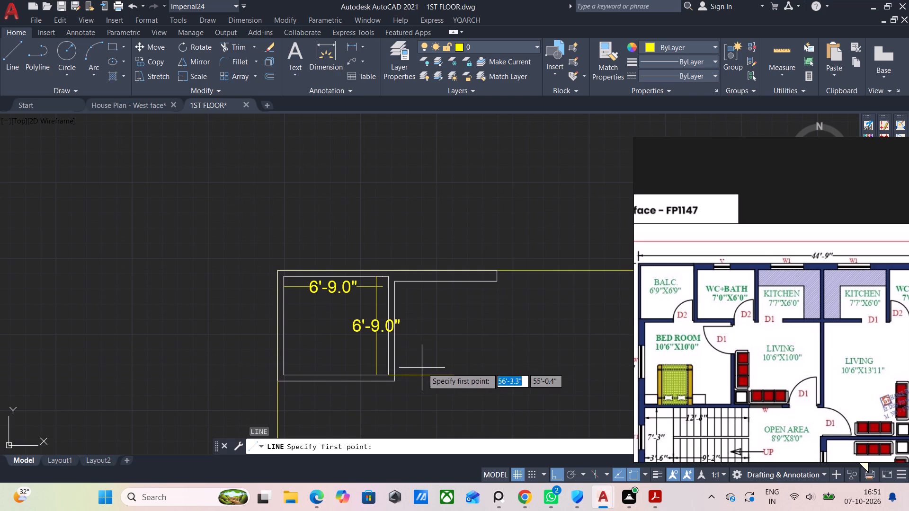
pyautogui.click(428, 374)
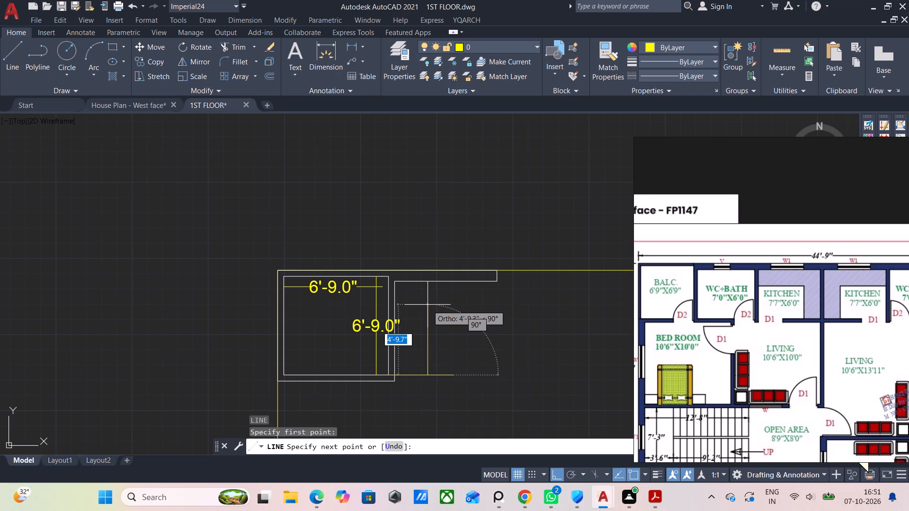
pyautogui.press('6')
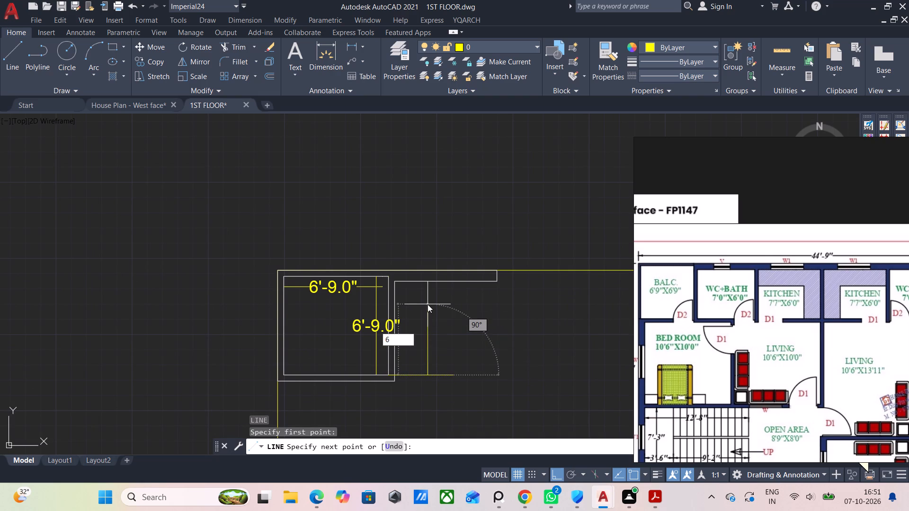
pyautogui.press("'")
pyautogui.write('0"')
pyautogui.press('Return')
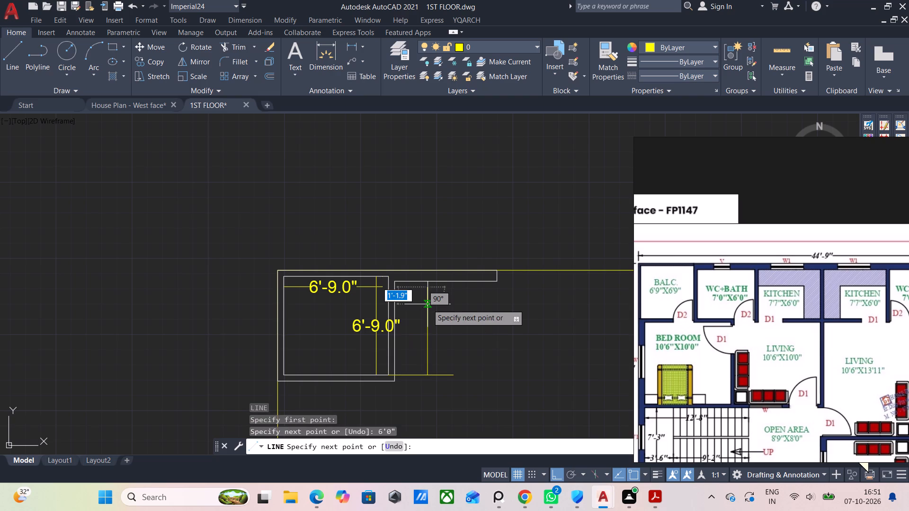
pyautogui.press('Escape')
# Draw a vertical line from the level of the 6'0" guide's top end up to the outline's top edge.
pyautogui.scroll(2, 449, 270)
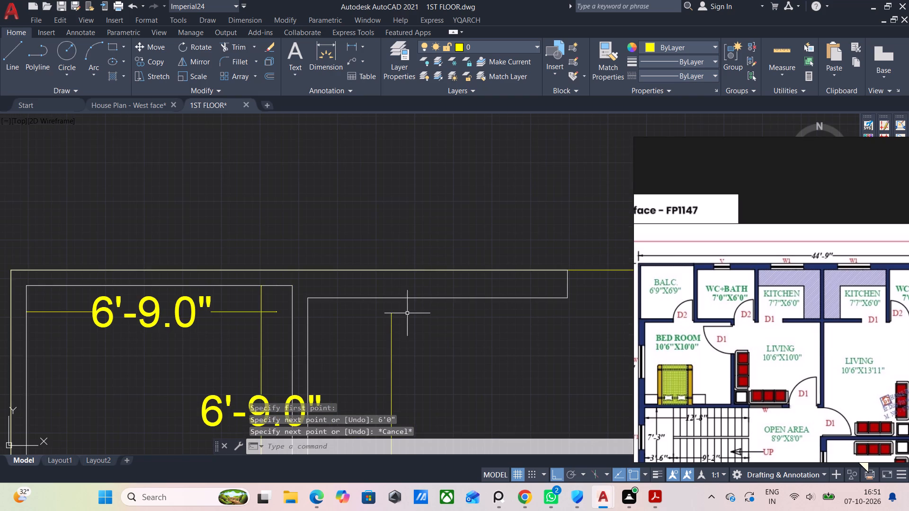
pyautogui.press('l')
pyautogui.press('Return')
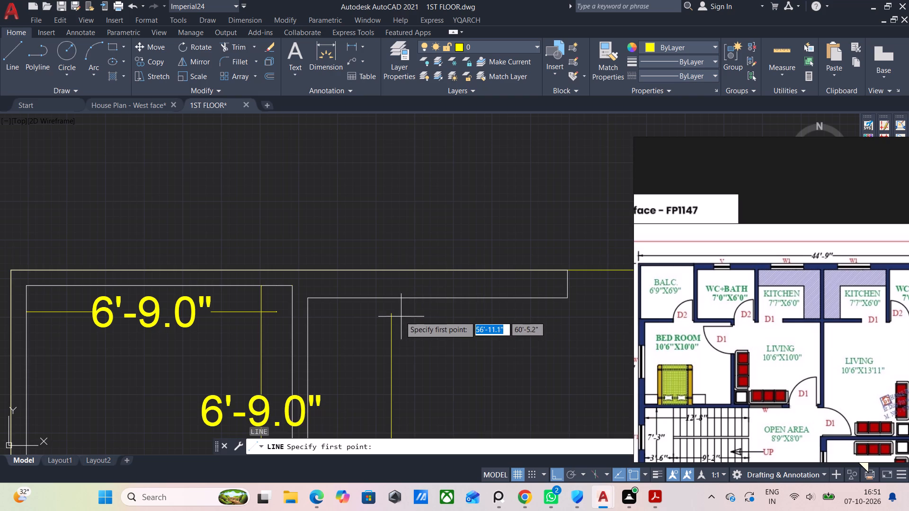
pyautogui.click(401, 314)
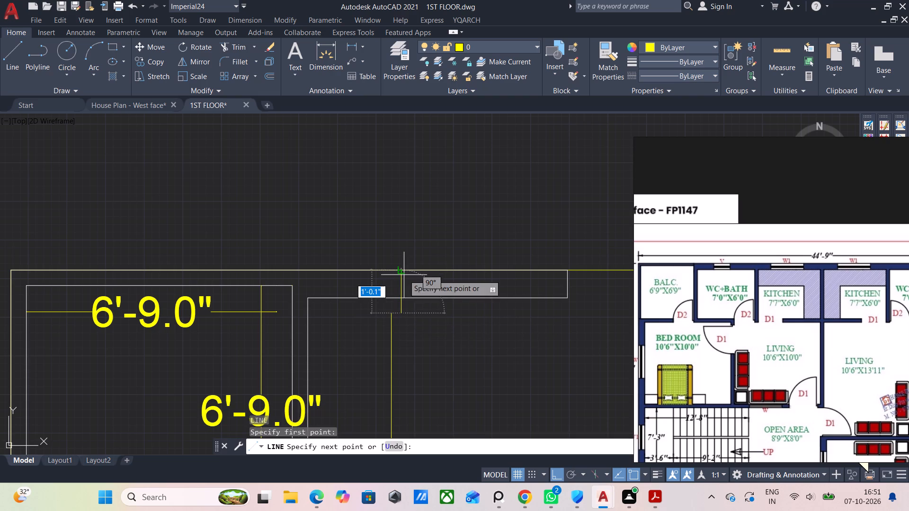
pyautogui.click(401, 271)
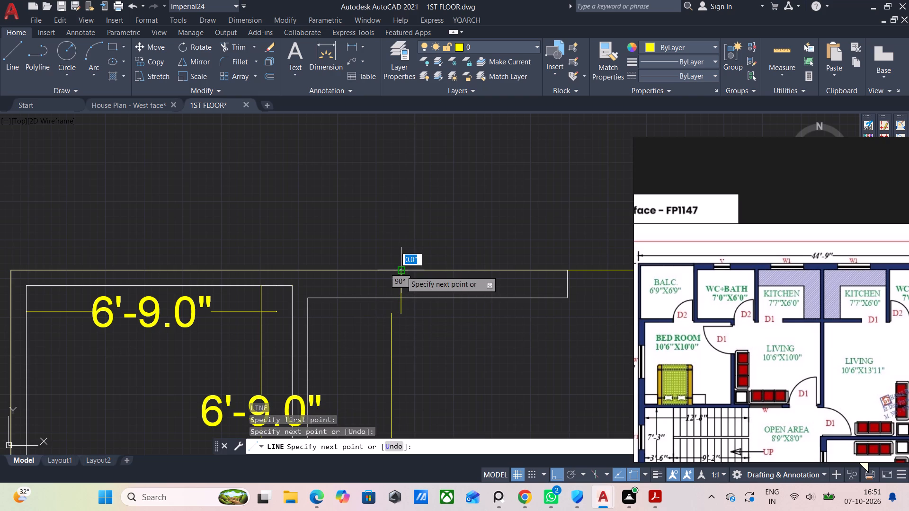
pyautogui.press('Escape')
# Add a linear dimension to the short vertical line between the outline and the guide's top level, placing it to the line's right.
pyautogui.click(352, 43)
pyautogui.scroll(2, 437, 319)
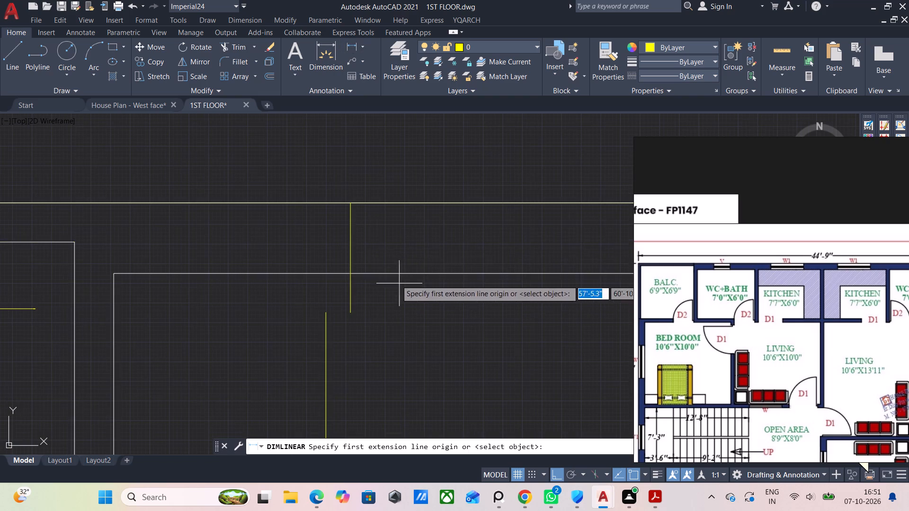
pyautogui.click(351, 206)
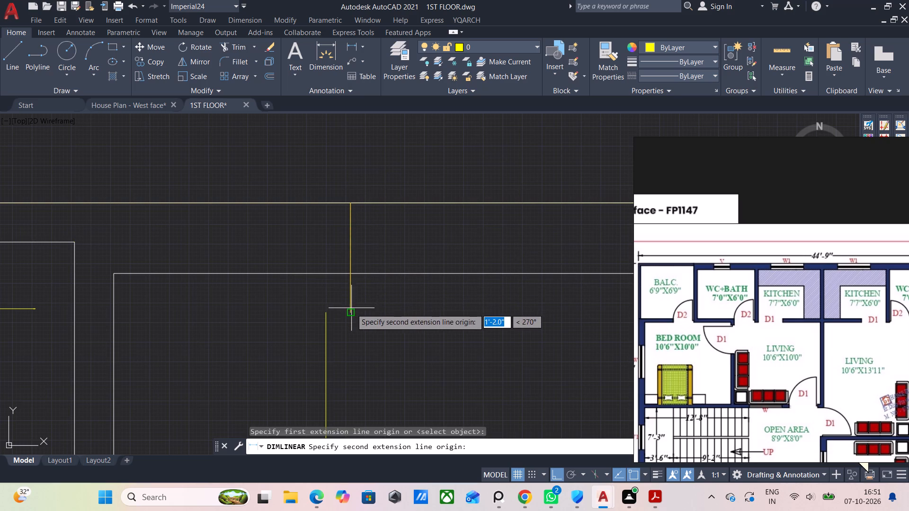
pyautogui.click(351, 309)
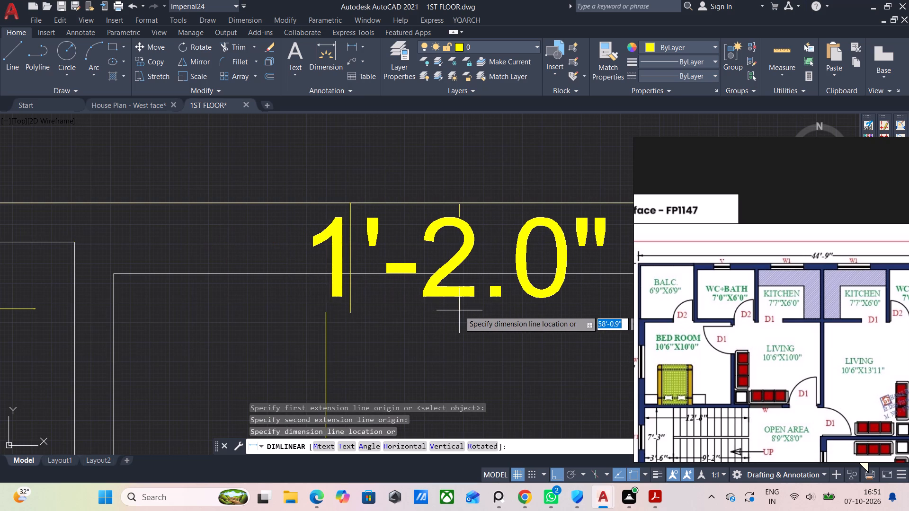
pyautogui.click(455, 308)
pyautogui.scroll(-1, 456, 308)
pyautogui.scroll(1, 463, 303)
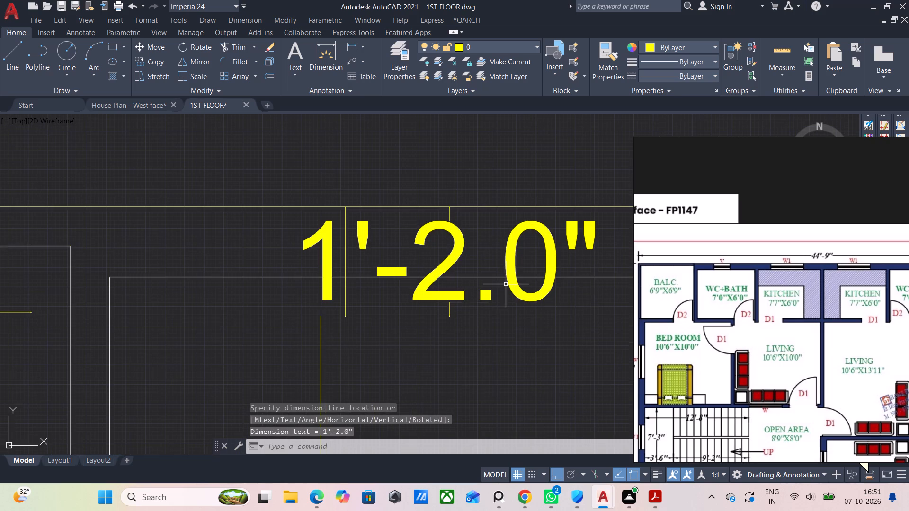
pyautogui.moveTo(493, 292); pyautogui.dragTo(457, 323, button='middle')
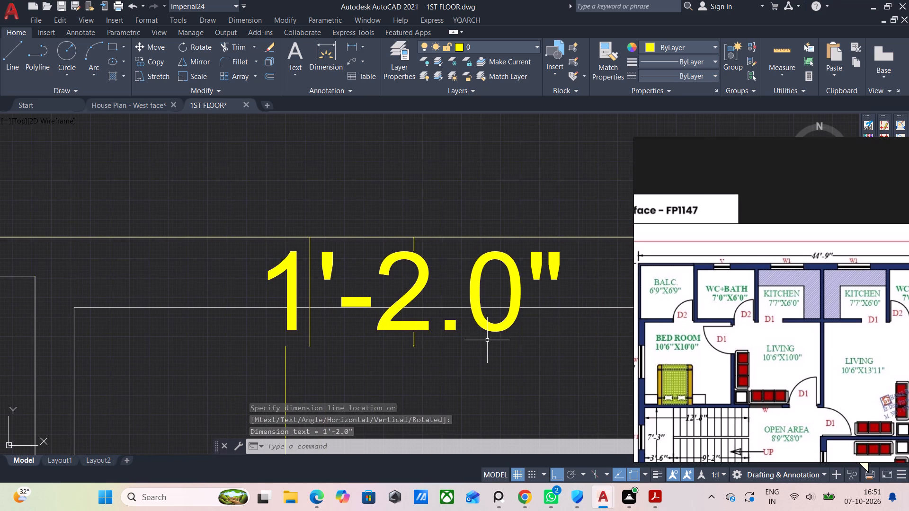
# Set the Standard dimension style's primary unit precision to 0'-0" and make the style current.
pyautogui.press('d')
pyautogui.press('Return')
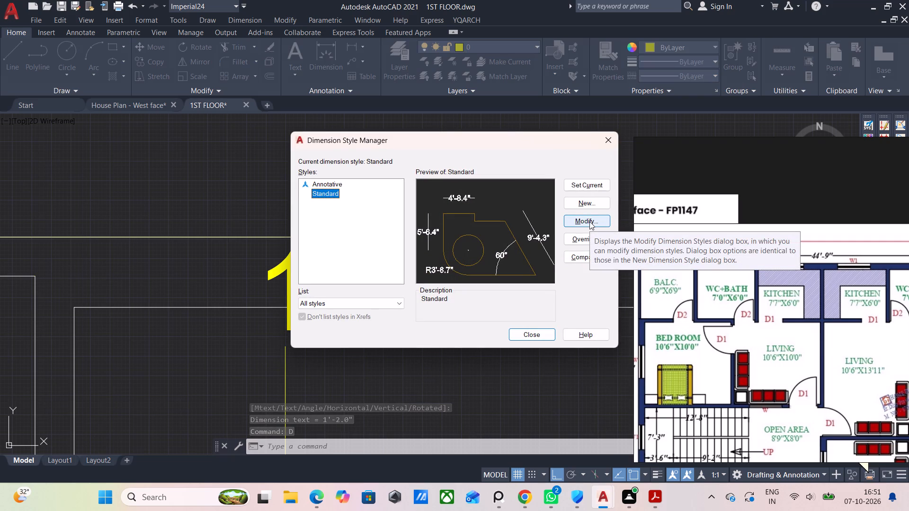
pyautogui.click(589, 221)
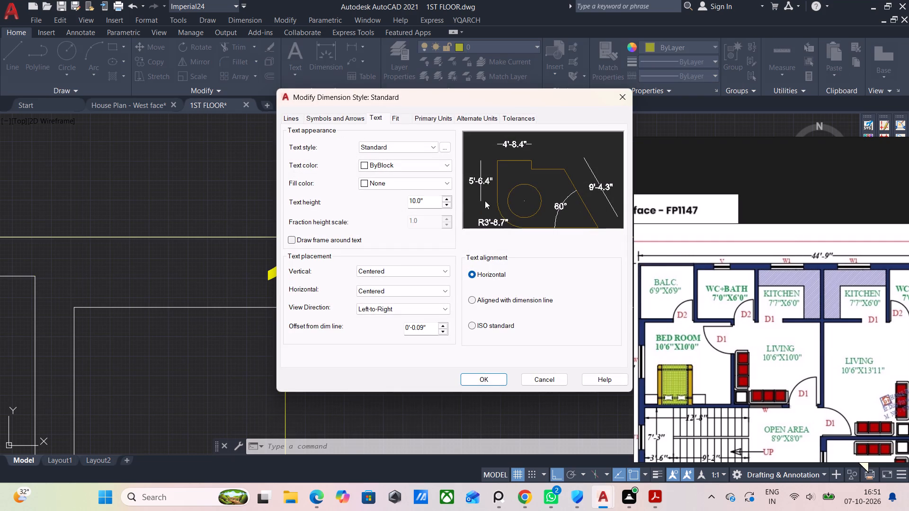
pyautogui.click(434, 121)
pyautogui.click(443, 158)
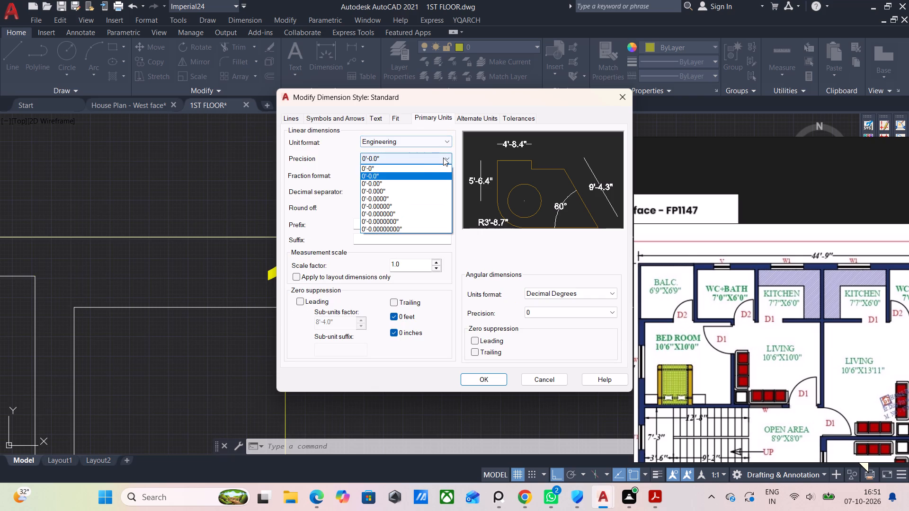
pyautogui.click(424, 169)
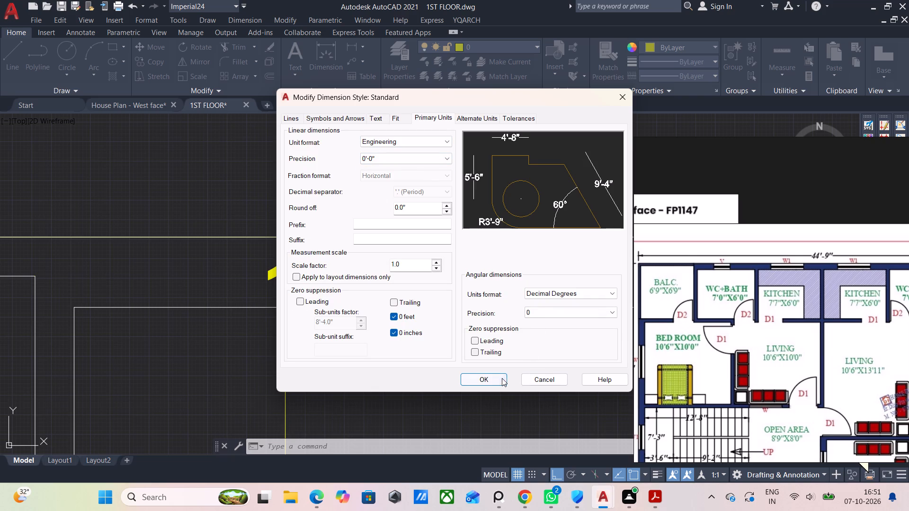
pyautogui.click(500, 378)
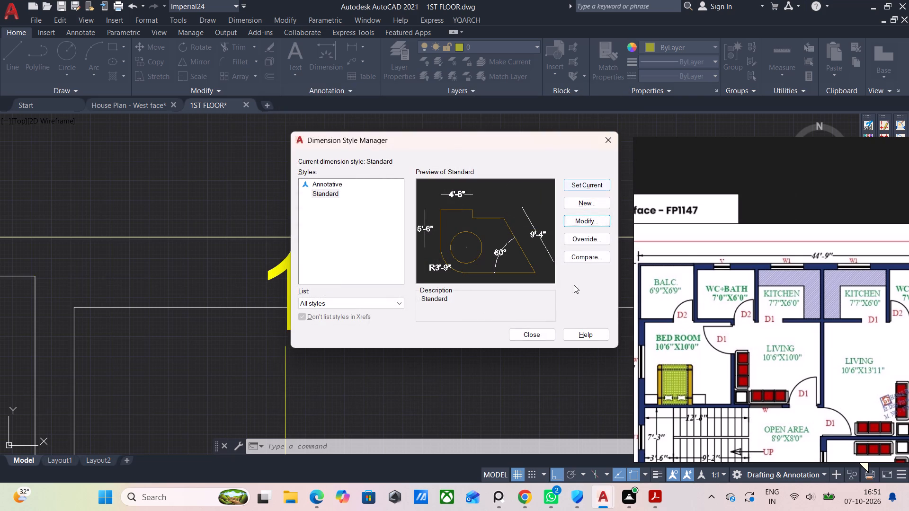
pyautogui.click(588, 184)
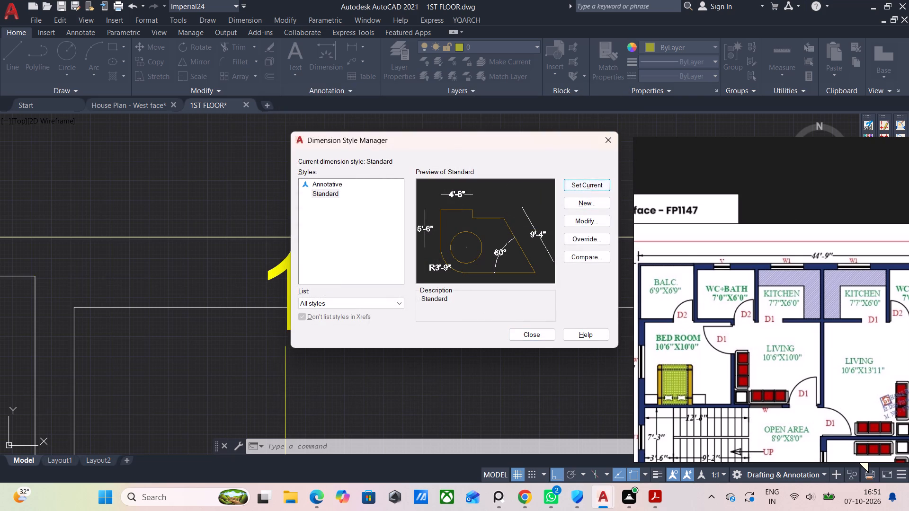
pyautogui.click(541, 335)
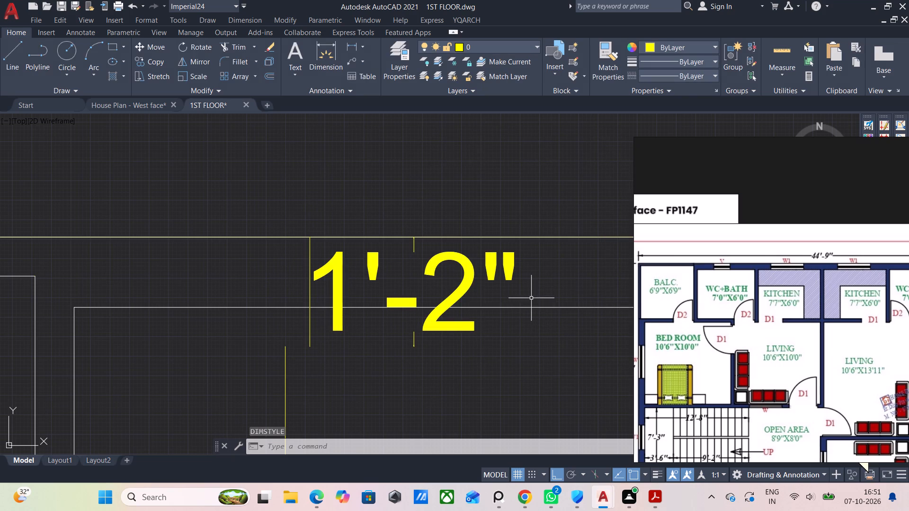
# Examine the dimension labels in the balcony and at the WC+bath's top wall.
pyautogui.scroll(-1, 555, 313)
pyautogui.scroll(1, 480, 340)
pyautogui.scroll(-2, 269, 275)
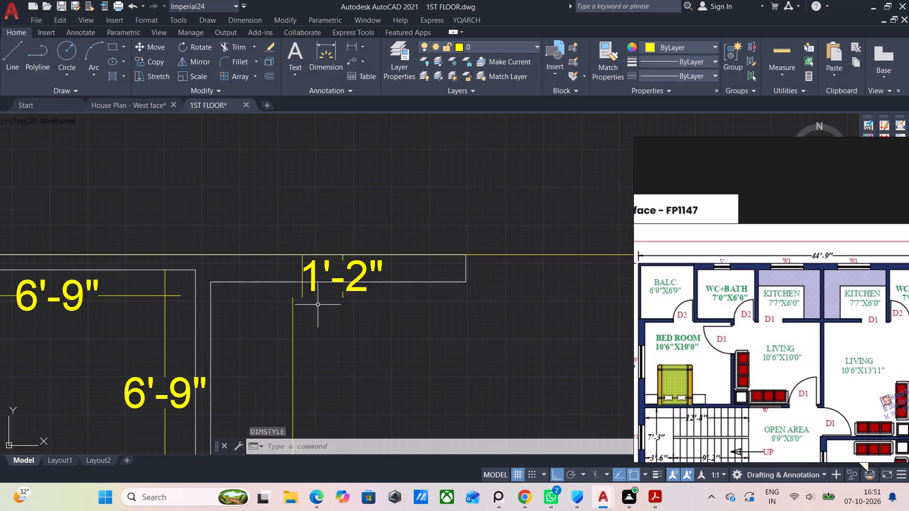
pyautogui.scroll(-1, 318, 305)
pyautogui.scroll(1, 401, 290)
pyautogui.scroll(-1, 187, 300)
pyautogui.moveTo(228, 323); pyautogui.dragTo(365, 295, button='middle')
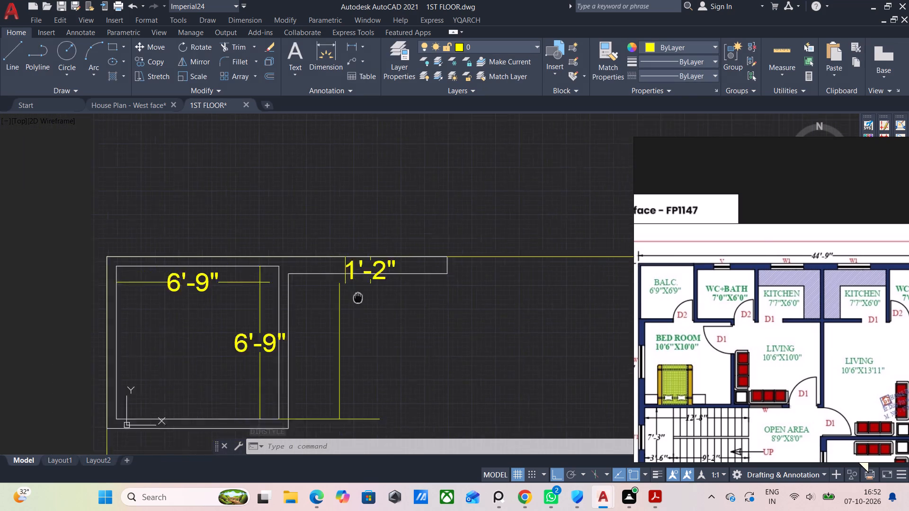
pyautogui.moveTo(365, 295); pyautogui.dragTo(345, 335, button='middle')
pyautogui.scroll(2, 366, 304)
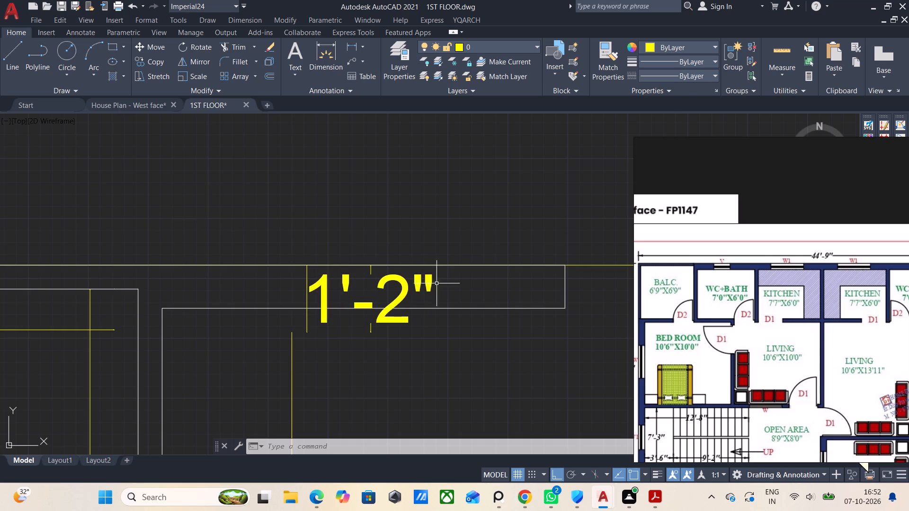
# Switch to PureRef and sketch two downward arrows in the empty area above the reference plan.
pyautogui.rightClick(825, 205)
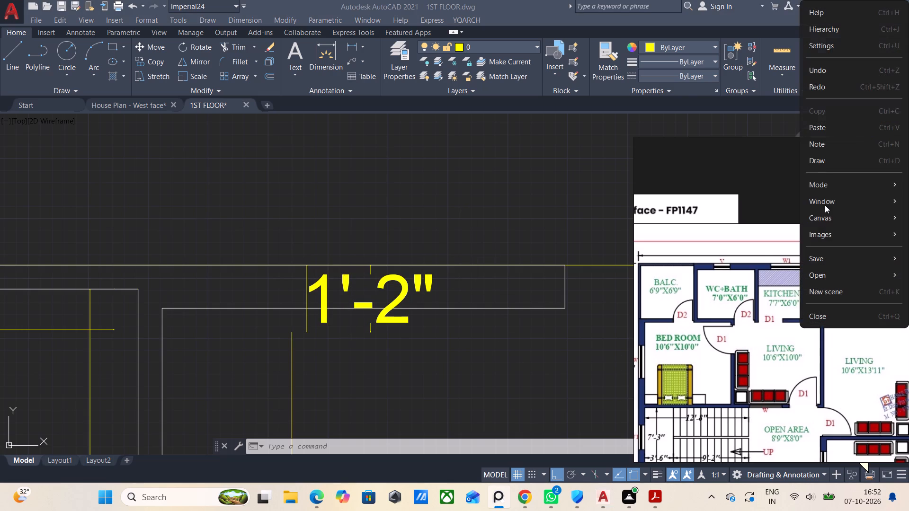
pyautogui.click(822, 160)
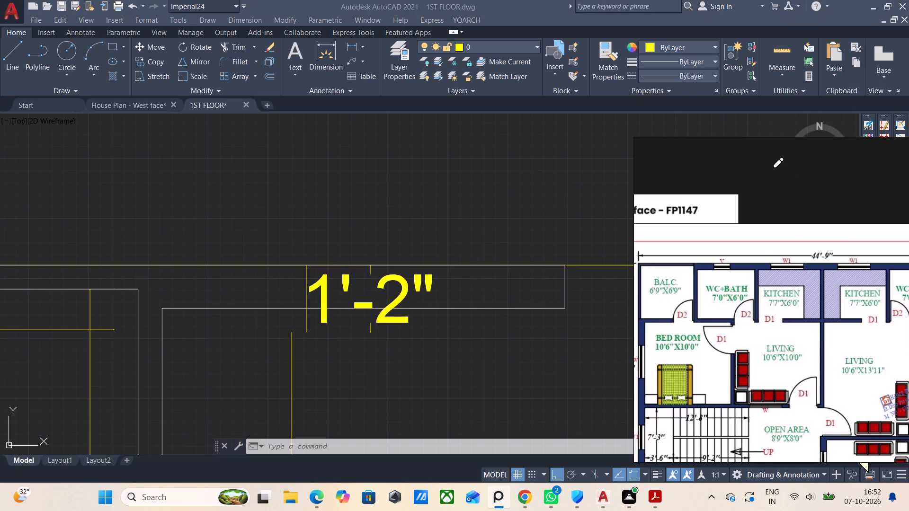
pyautogui.moveTo(779, 164); pyautogui.dragTo(788, 196)
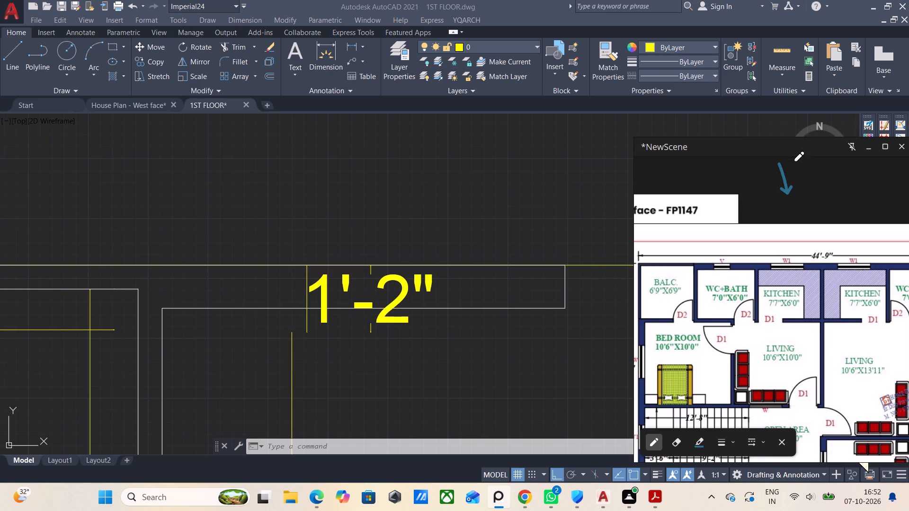
pyautogui.moveTo(795, 167); pyautogui.dragTo(795, 180)
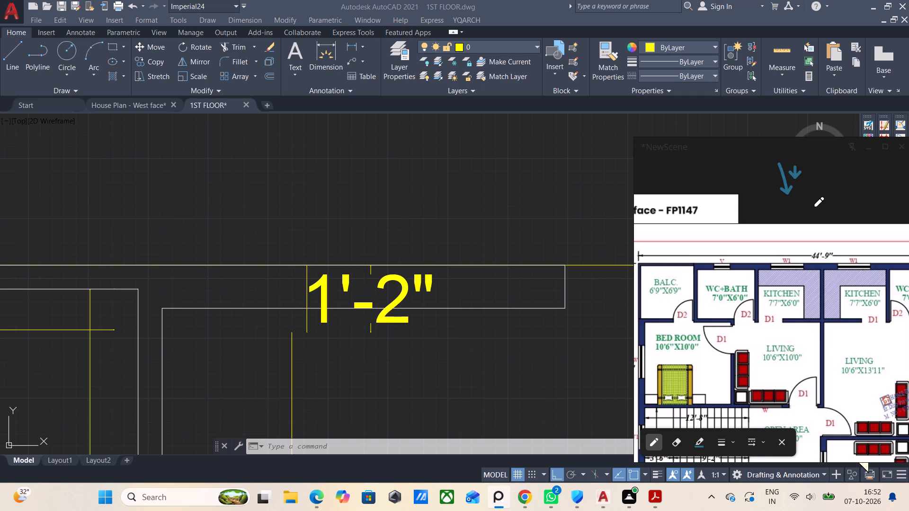
pyautogui.press('Escape')
# Add a text note reading 1'-2" beside the sketched arrows above the reference plan.
pyautogui.rightClick(816, 201)
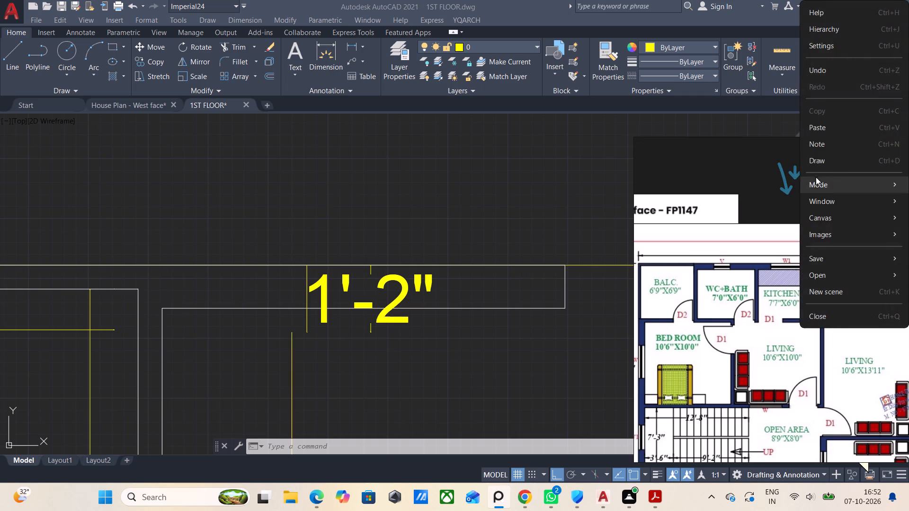
pyautogui.click(809, 145)
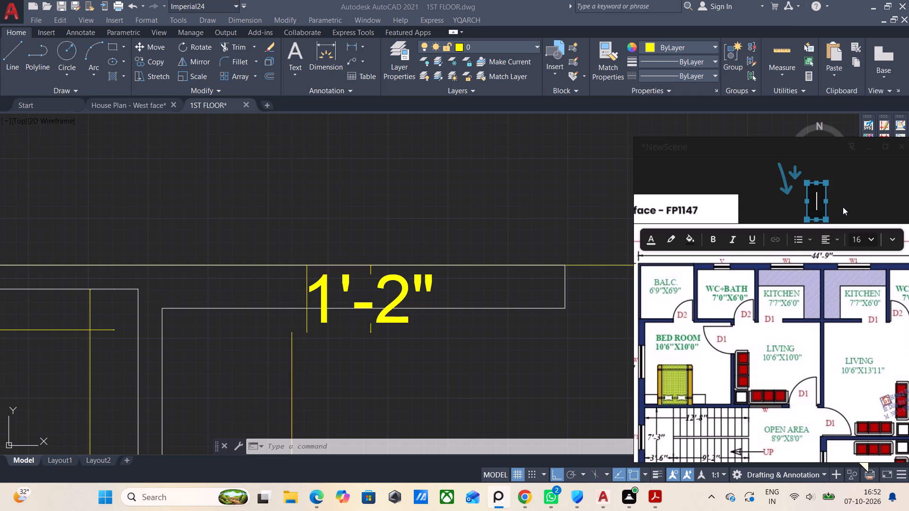
pyautogui.press('1')
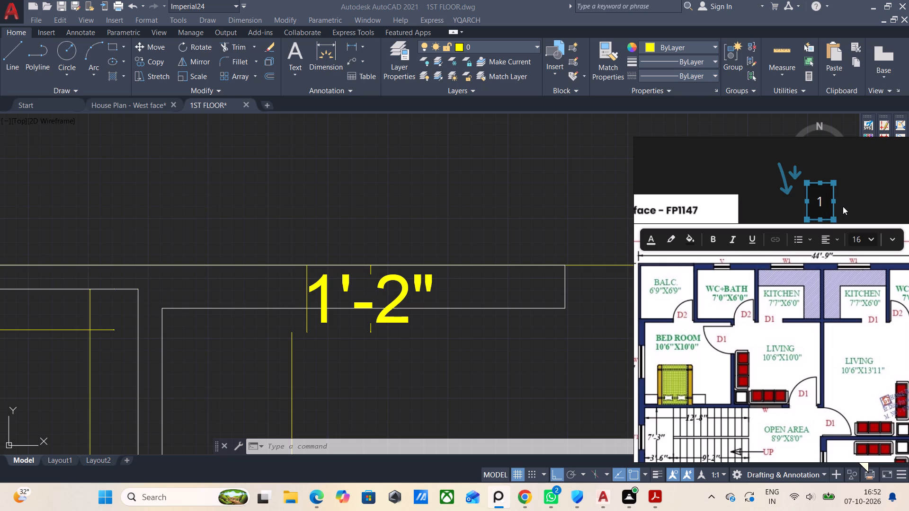
pyautogui.press("'")
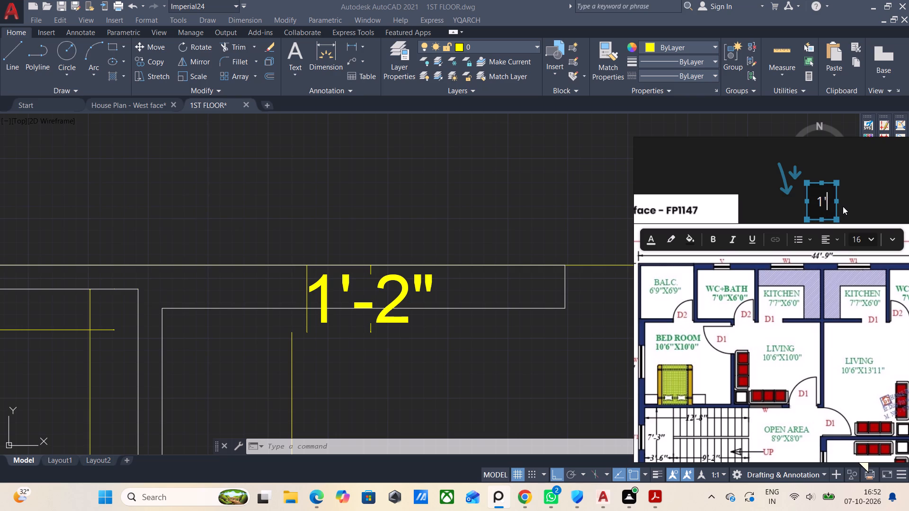
pyautogui.press('-')
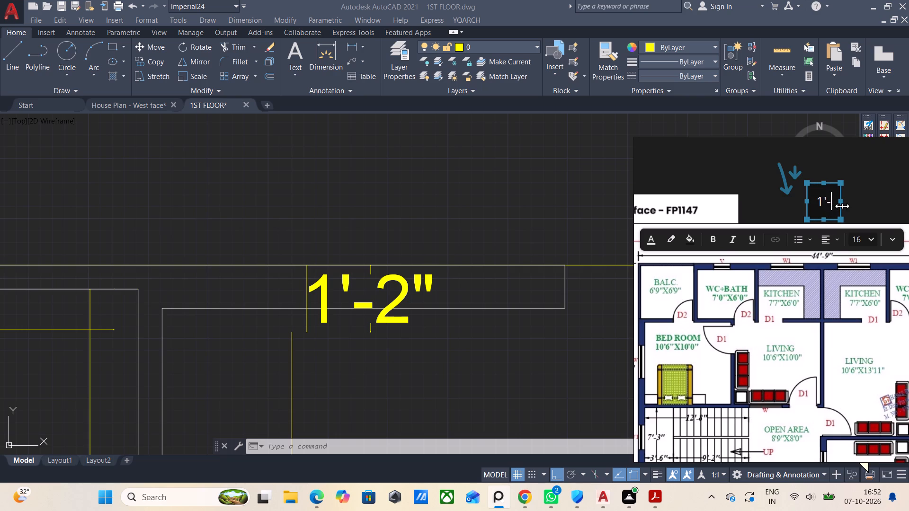
pyautogui.write('2"')
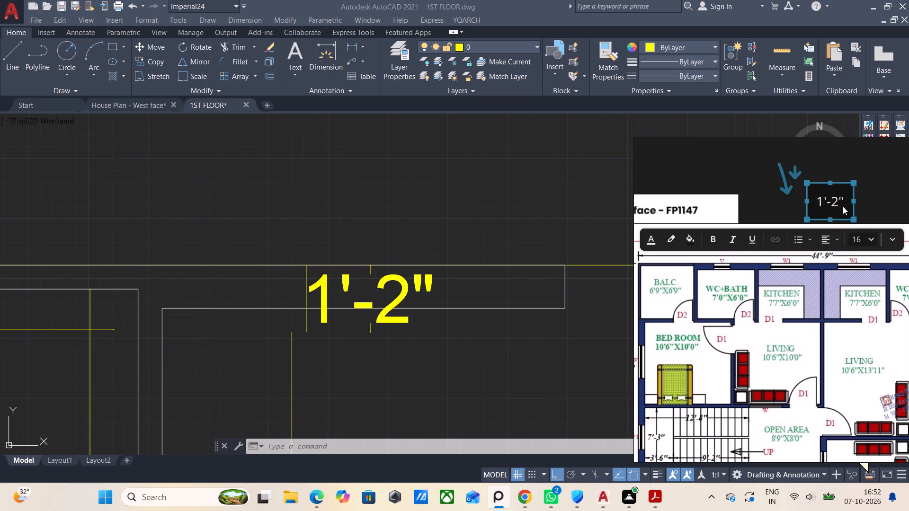
pyautogui.press('Return')
pyautogui.press('Escape')
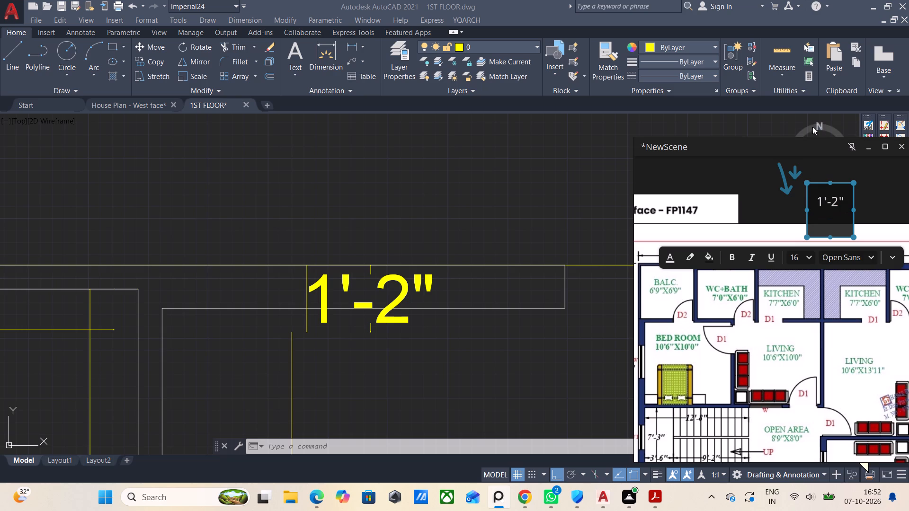
pyautogui.click(767, 212)
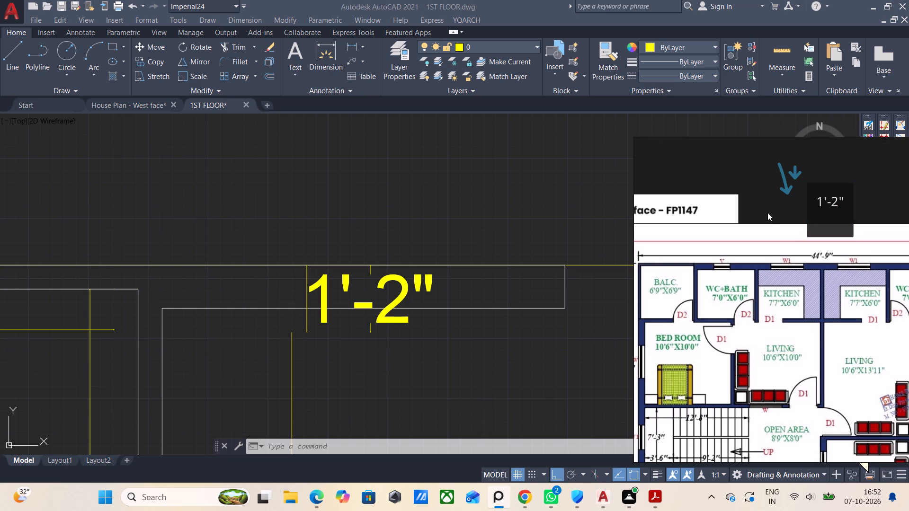
pyautogui.press('Escape')
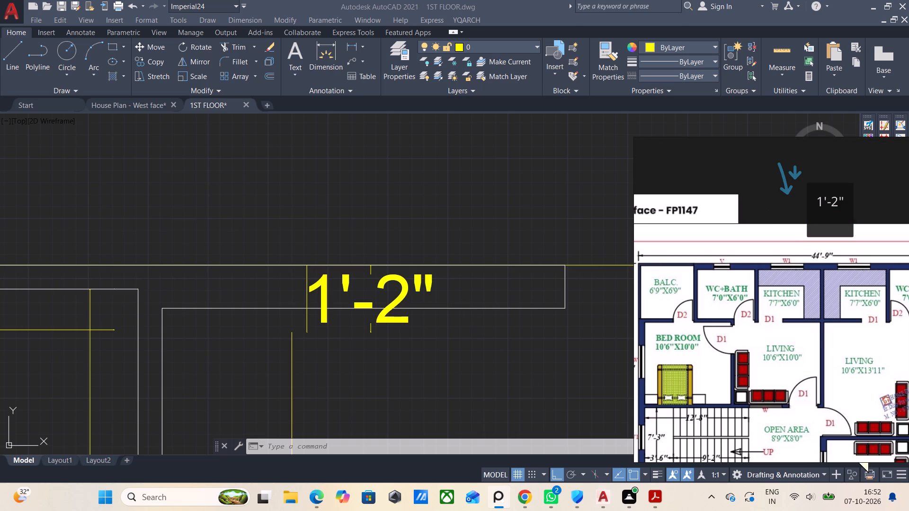
# Switch to AutoCAD and undo the recent dimension and line edits, back through the WC+bath's top wall.
pyautogui.click(478, 329)
pyautogui.hotkey('ctrl', 'z')
pyautogui.hotkey('ctrl', 'z')
pyautogui.hotkey('ctrl', 'z')
pyautogui.hotkey('ctrl', 'z')
pyautogui.hotkey('ctrl', 'z')
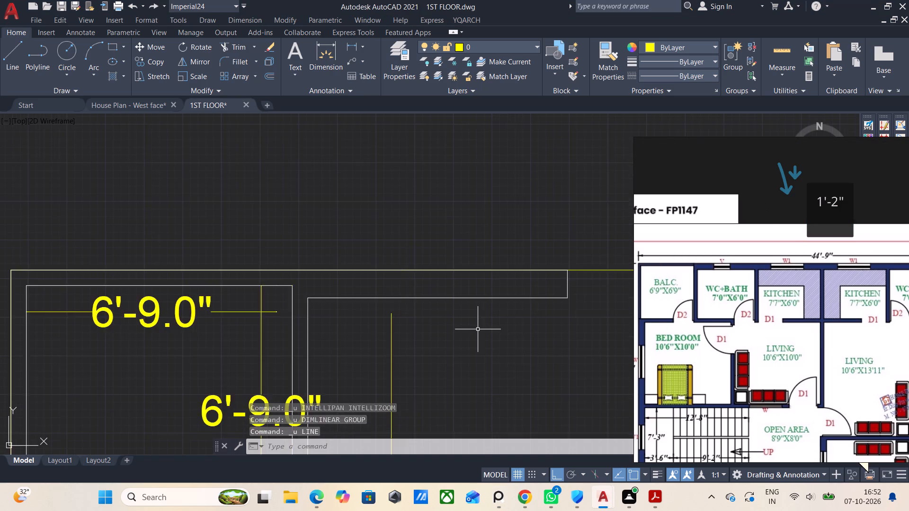
pyautogui.hotkey('ctrl', 'z')
pyautogui.hotkey('ctrl', 'z')
pyautogui.hotkey('ctrl', 'z')
pyautogui.hotkey('ctrl', 'z')
pyautogui.hotkey('ctrl', 'z')
pyautogui.hotkey('ctrl', 'z')
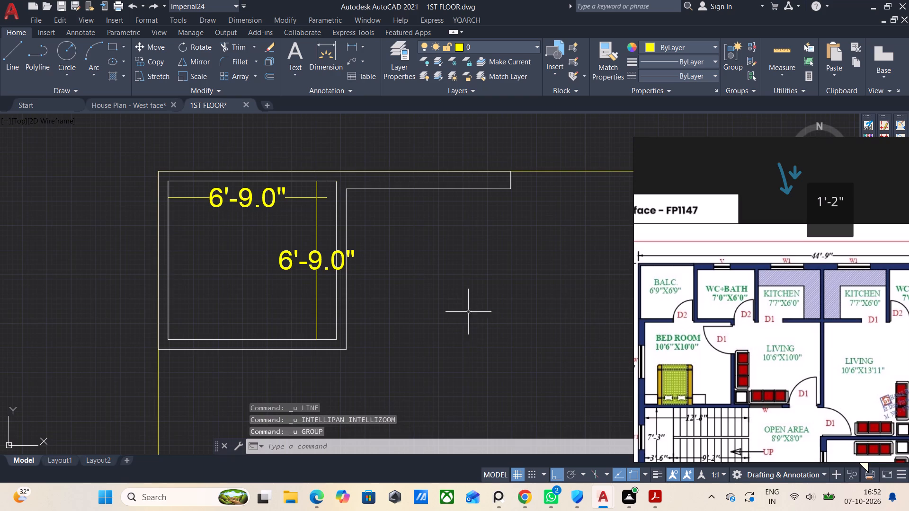
pyautogui.hotkey('ctrl', 'z')
pyautogui.hotkey('ctrl', 'z')
pyautogui.hotkey('ctrl', 'z')
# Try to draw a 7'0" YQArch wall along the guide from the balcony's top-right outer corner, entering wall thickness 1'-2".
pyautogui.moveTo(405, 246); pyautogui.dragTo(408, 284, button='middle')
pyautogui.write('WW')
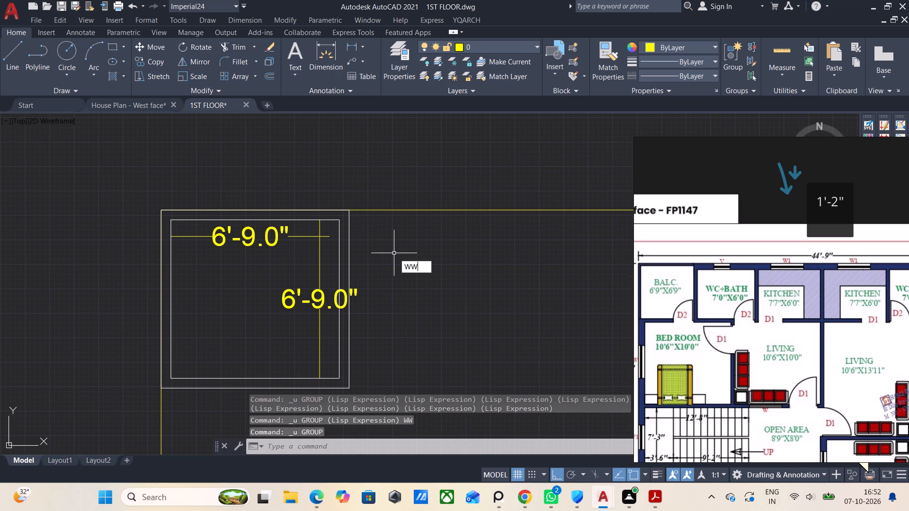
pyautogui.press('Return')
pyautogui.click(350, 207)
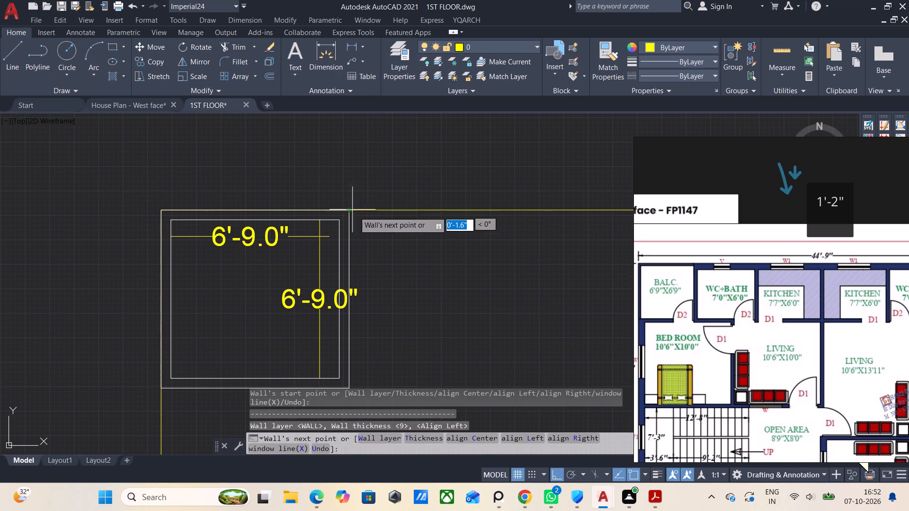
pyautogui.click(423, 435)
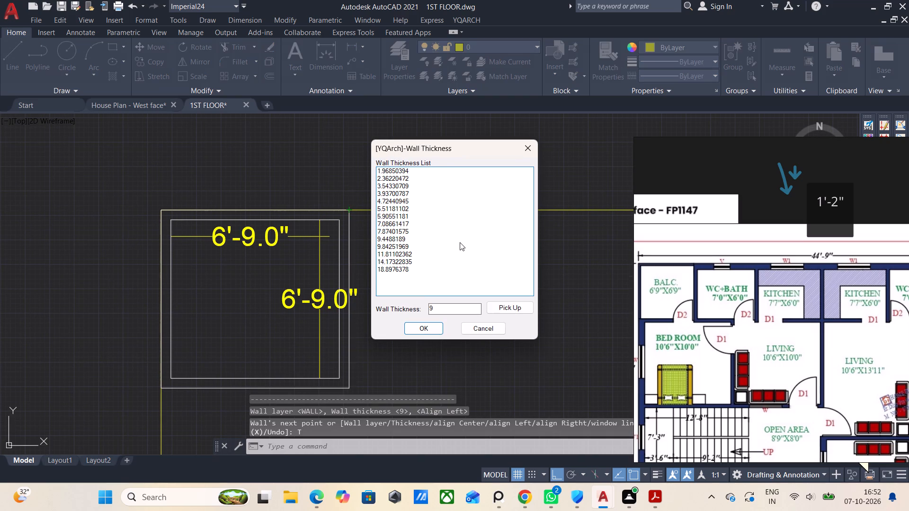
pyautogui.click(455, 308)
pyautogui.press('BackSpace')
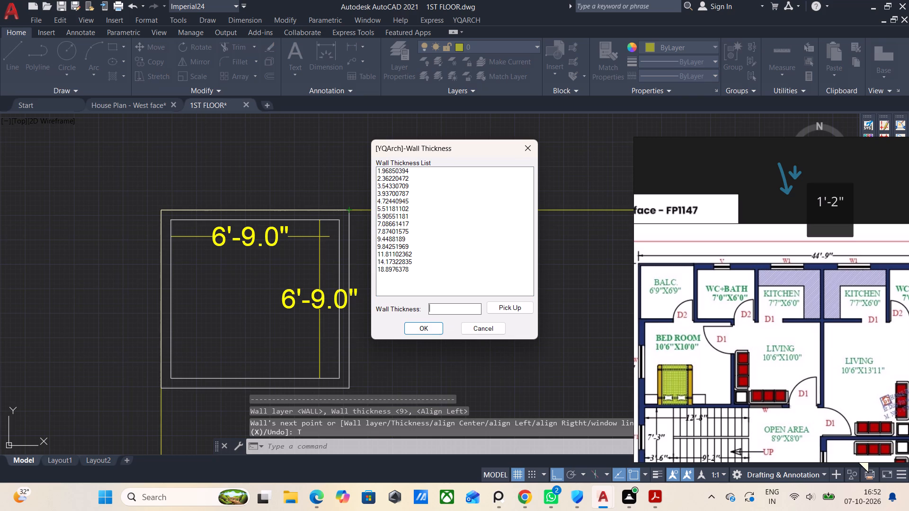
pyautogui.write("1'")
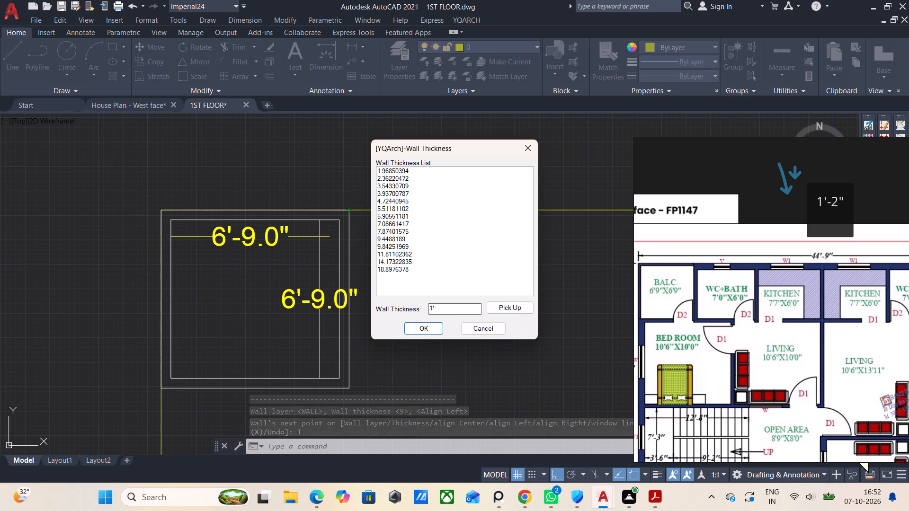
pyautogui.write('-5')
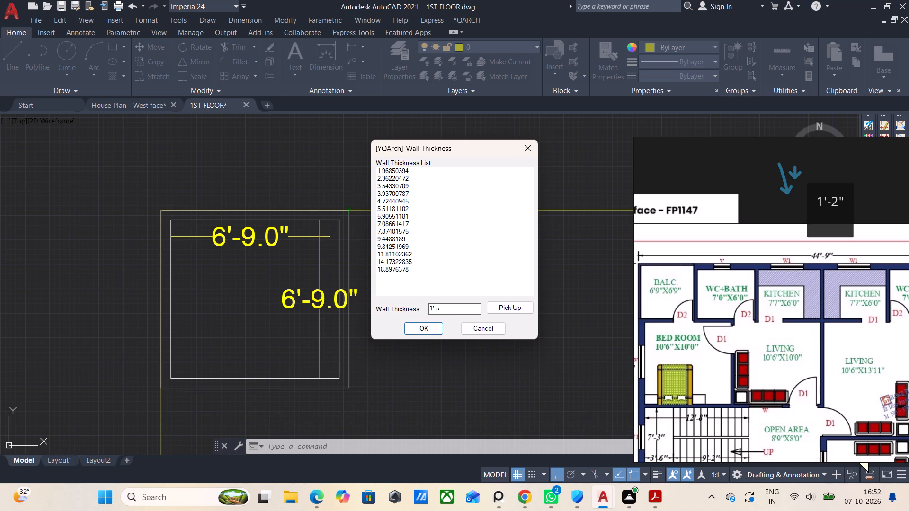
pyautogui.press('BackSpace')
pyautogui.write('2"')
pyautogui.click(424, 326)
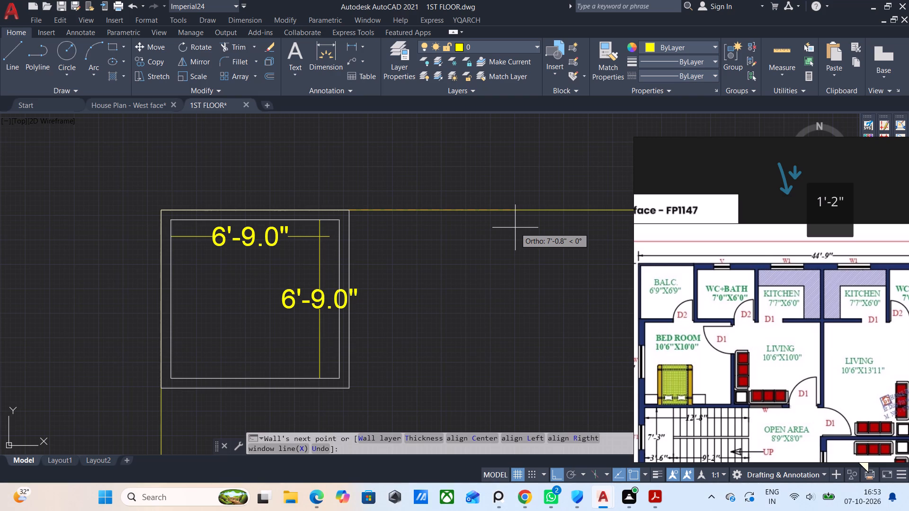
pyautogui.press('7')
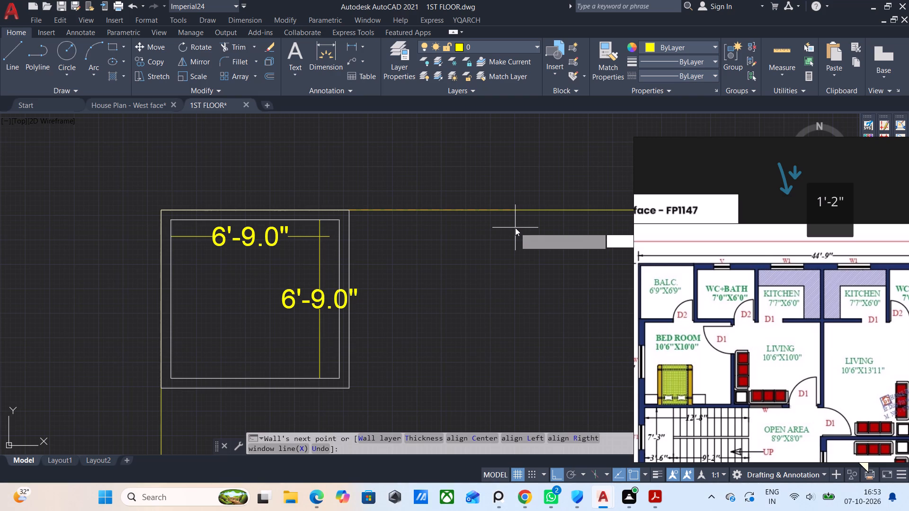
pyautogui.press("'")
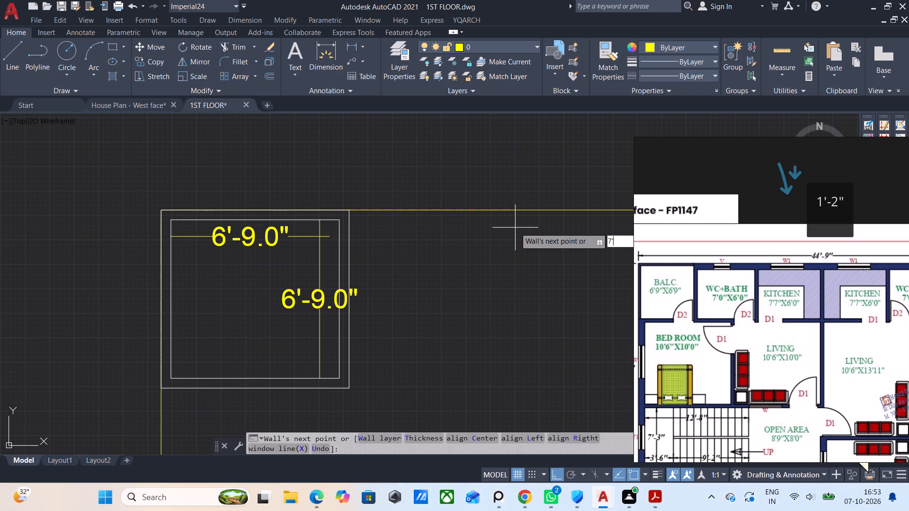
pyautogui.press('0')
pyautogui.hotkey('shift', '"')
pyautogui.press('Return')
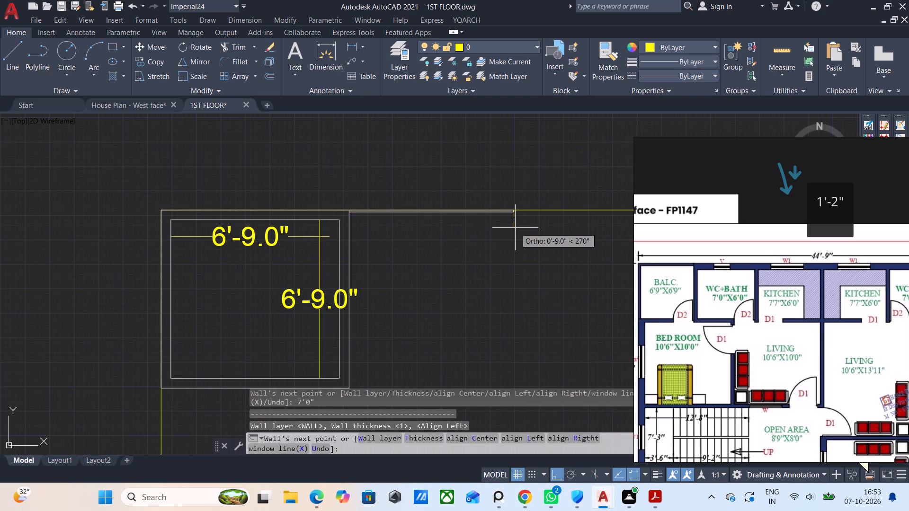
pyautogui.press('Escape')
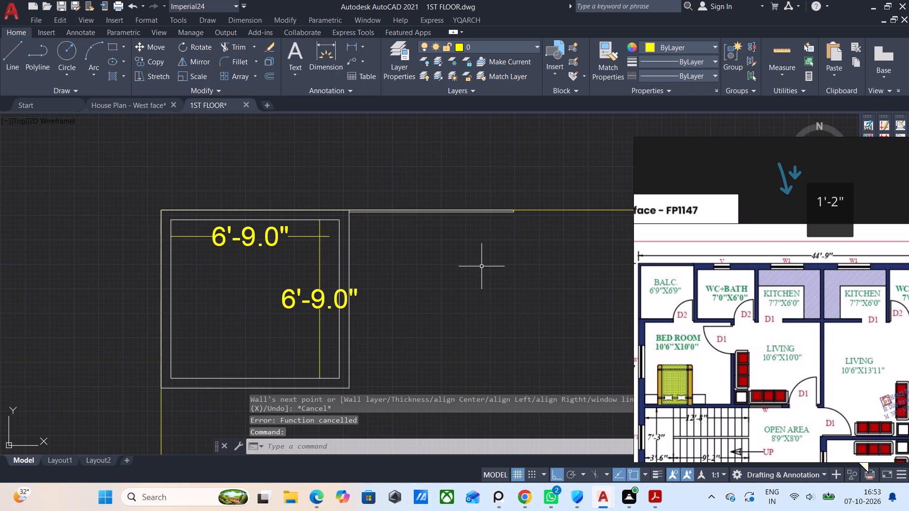
# Undo the 7'0" wall and the balcony's left and bottom walls.
pyautogui.hotkey('ctrl', 'z')
pyautogui.hotkey('ctrl', 'z')
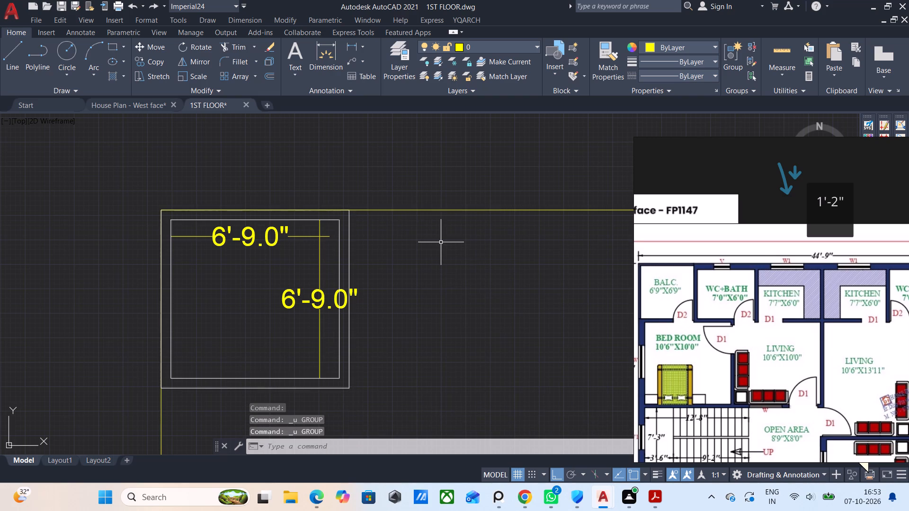
pyautogui.hotkey('ctrl', 'z')
pyautogui.hotkey('ctrl', 'z')
pyautogui.hotkey('ctrl', 'z')
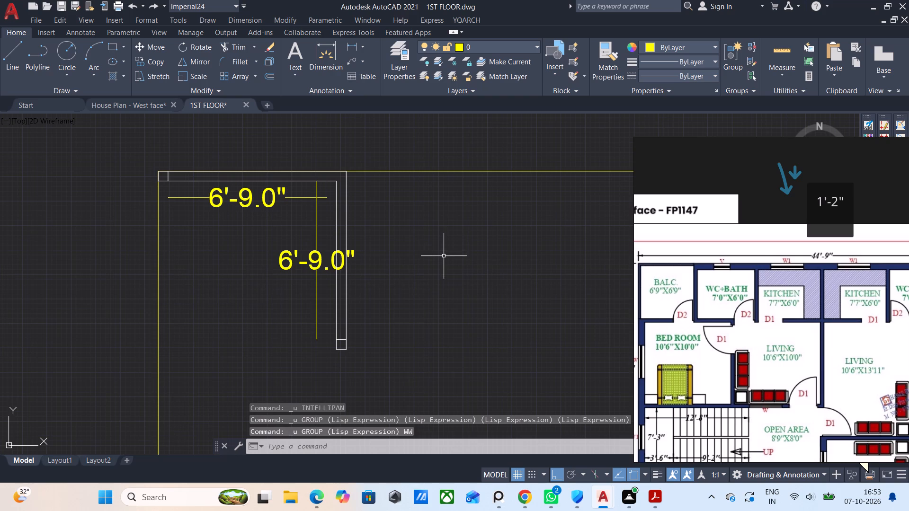
# Redo the balcony's bottom wall.
pyautogui.press('e')
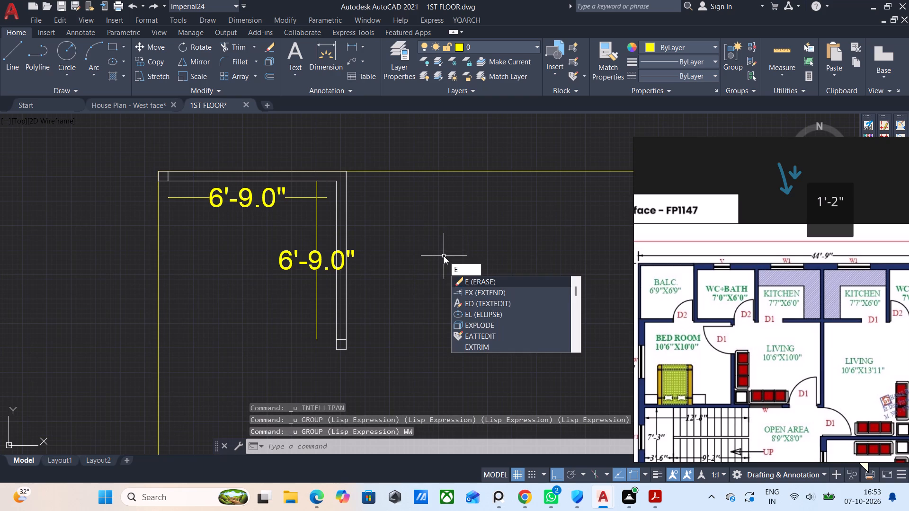
pyautogui.write('NF')
pyautogui.press('BackSpace')
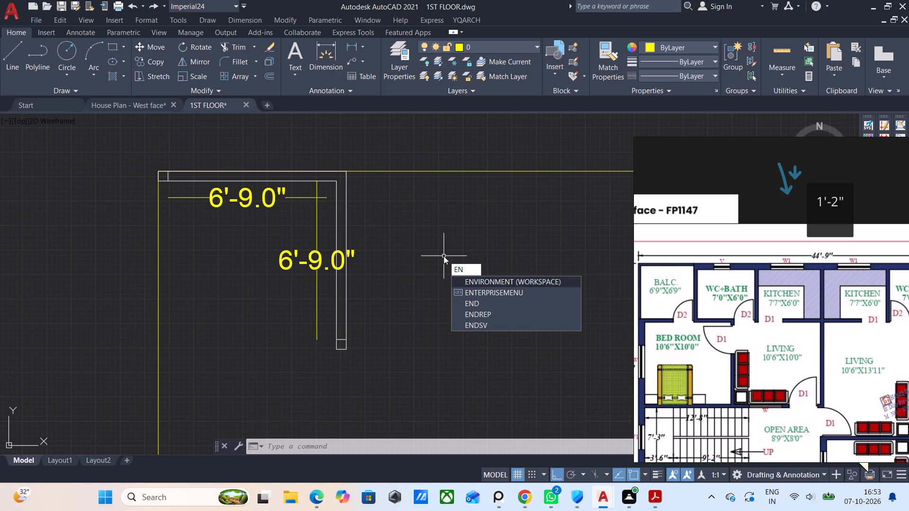
pyautogui.press('d')
pyautogui.press('o')
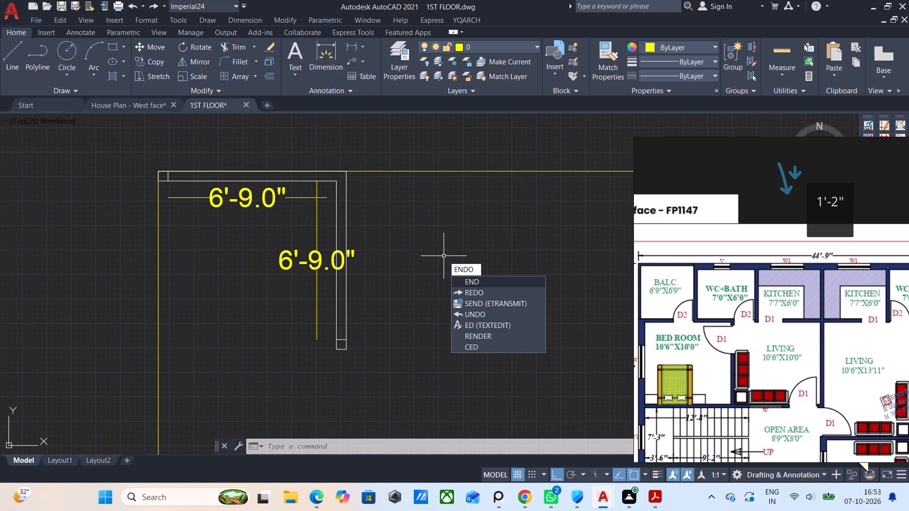
pyautogui.click(474, 291)
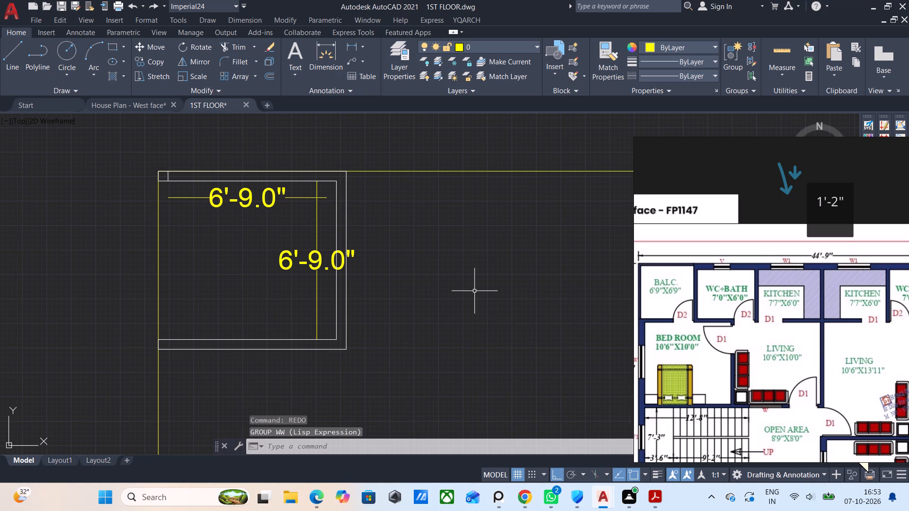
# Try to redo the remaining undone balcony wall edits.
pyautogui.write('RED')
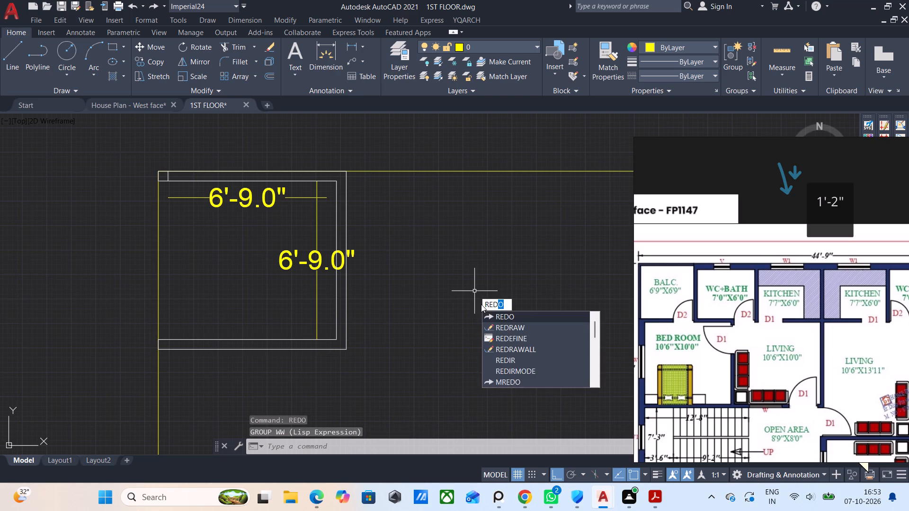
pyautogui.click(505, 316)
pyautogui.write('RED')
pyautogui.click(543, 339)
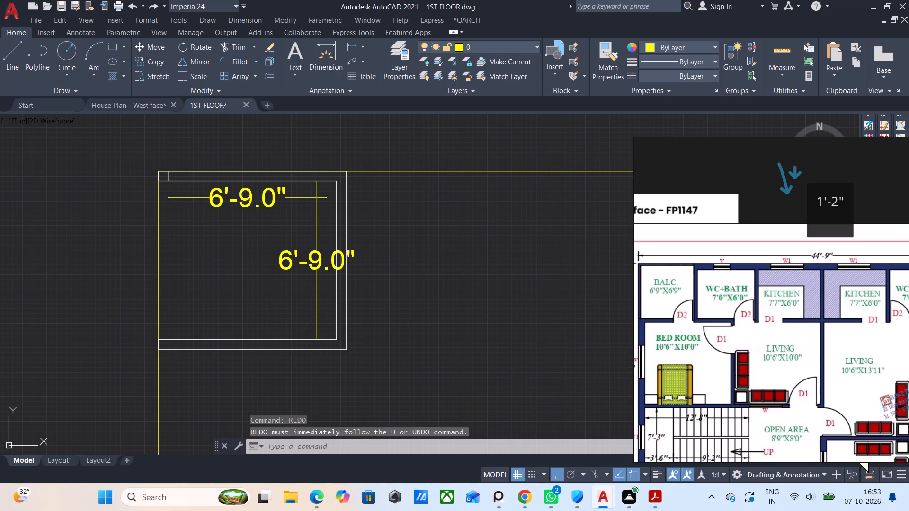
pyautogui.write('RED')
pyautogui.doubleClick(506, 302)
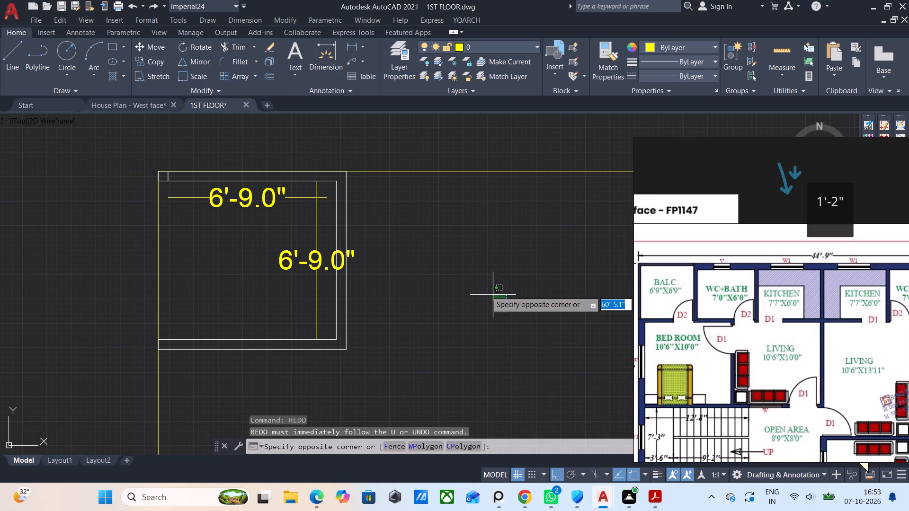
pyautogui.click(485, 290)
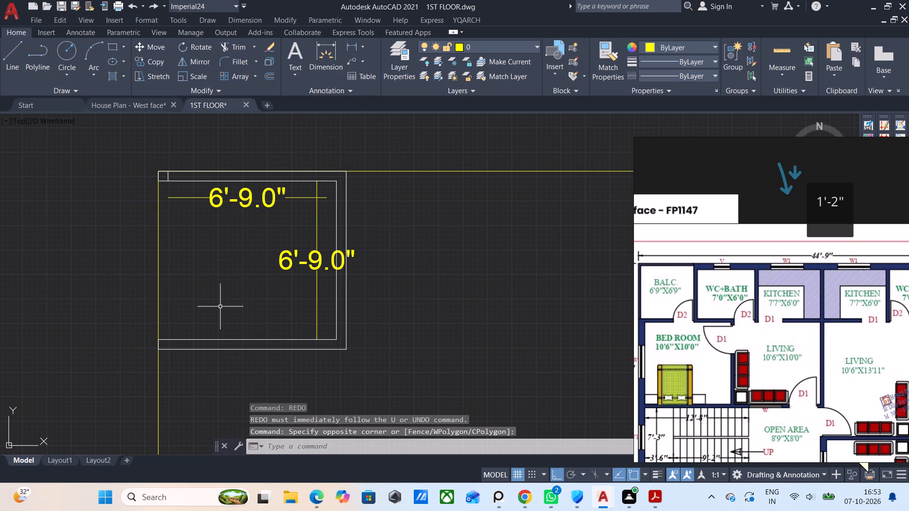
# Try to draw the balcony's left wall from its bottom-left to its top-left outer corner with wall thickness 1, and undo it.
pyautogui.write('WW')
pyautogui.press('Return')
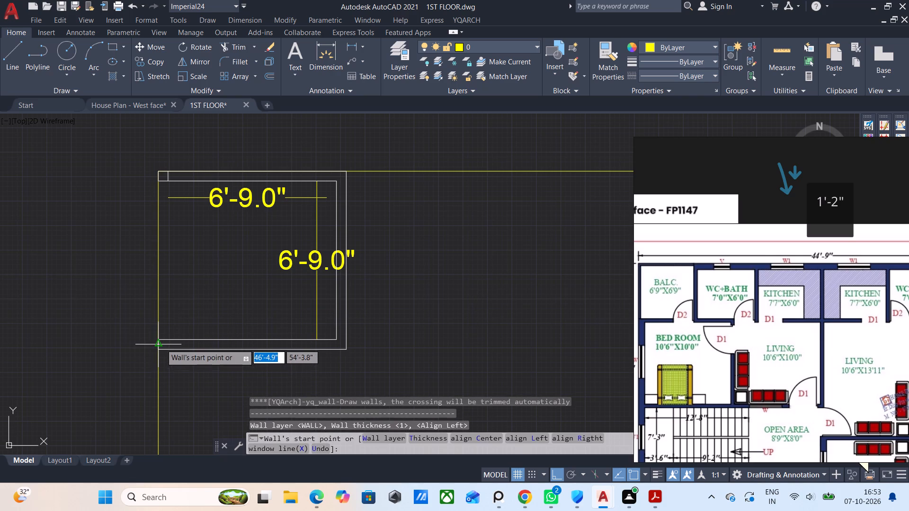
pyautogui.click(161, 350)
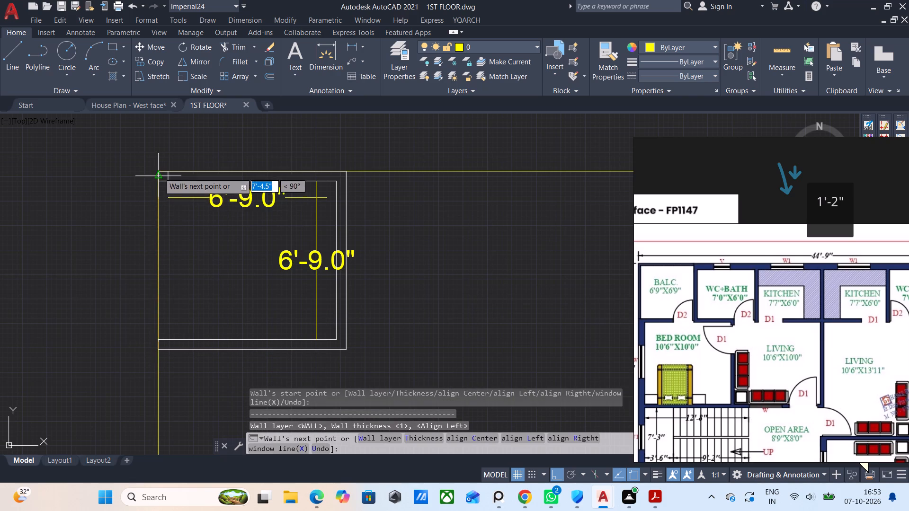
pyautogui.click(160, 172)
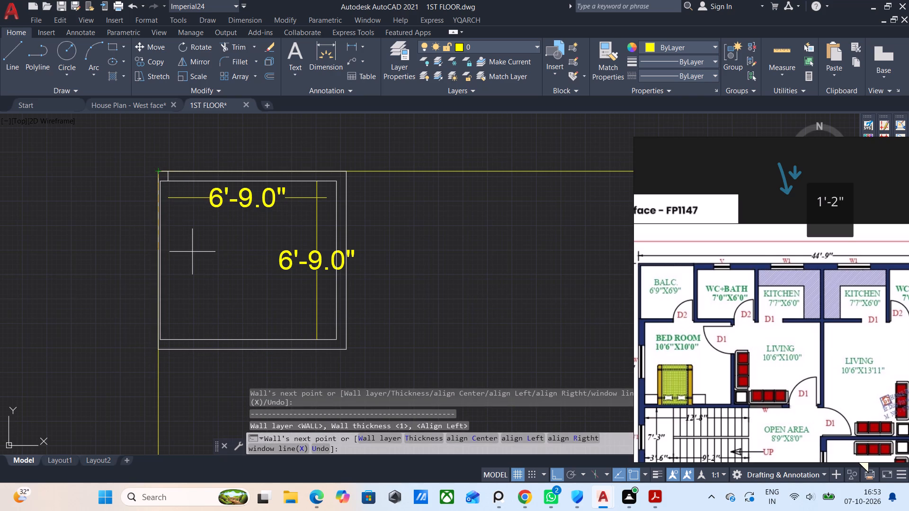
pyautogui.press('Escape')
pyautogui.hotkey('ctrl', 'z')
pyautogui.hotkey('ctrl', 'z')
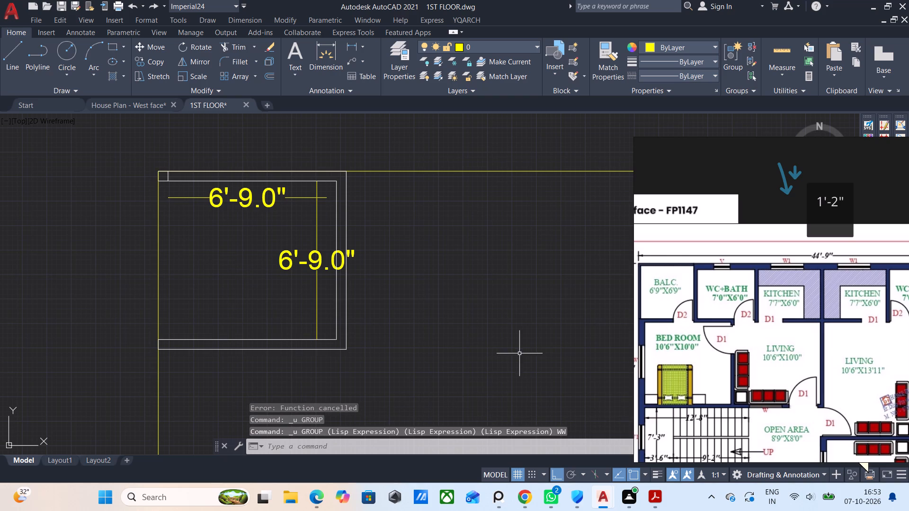
# Draw the balcony's left wall with YQArch from the bottom-left to the top-left outer corner, using wall thickness 5.
pyautogui.write('WW')
pyautogui.press('Return')
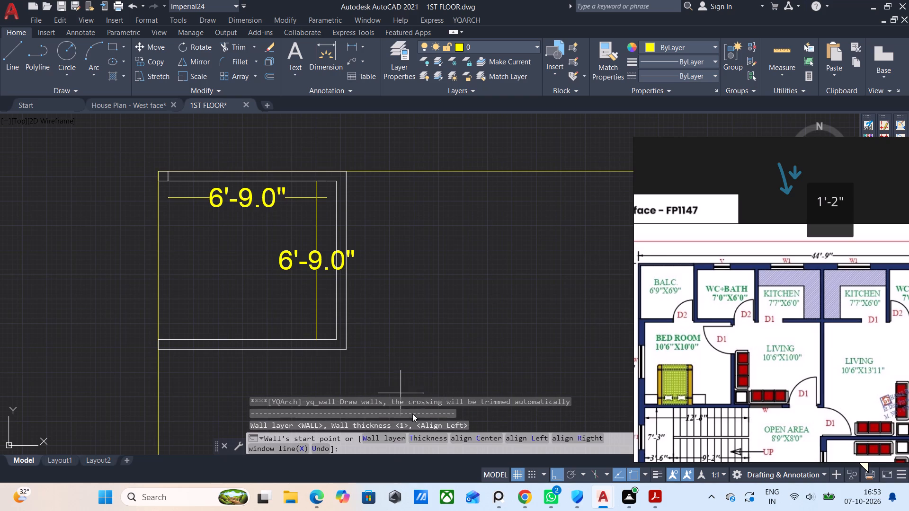
pyautogui.click(429, 435)
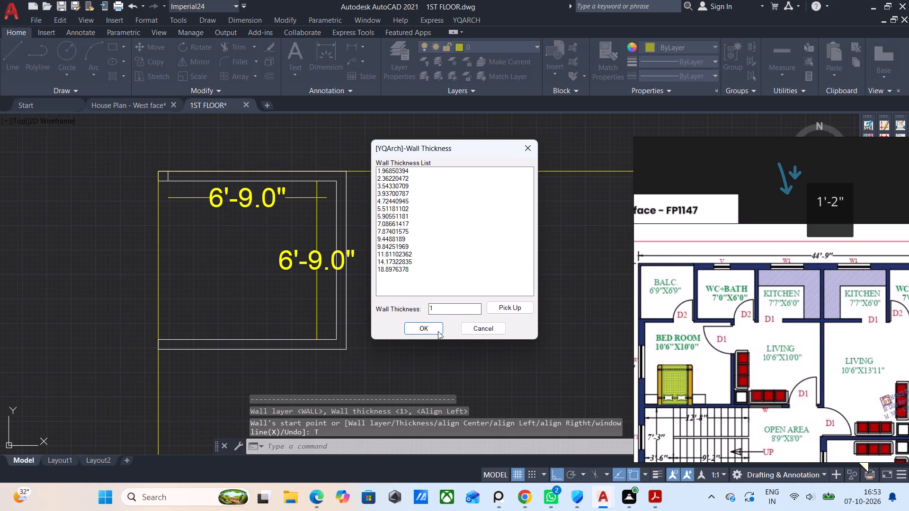
pyautogui.click(458, 309)
pyautogui.press('BackSpace')
pyautogui.press('5')
pyautogui.click(427, 326)
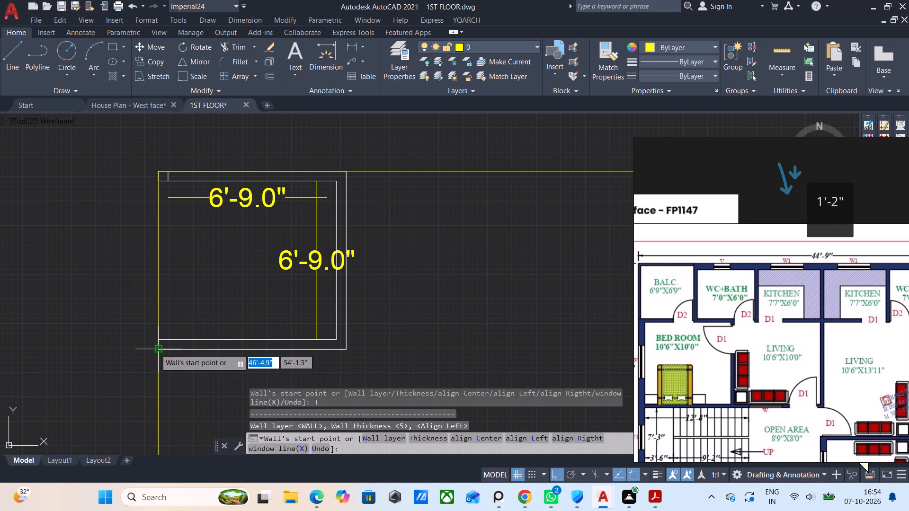
pyautogui.click(155, 349)
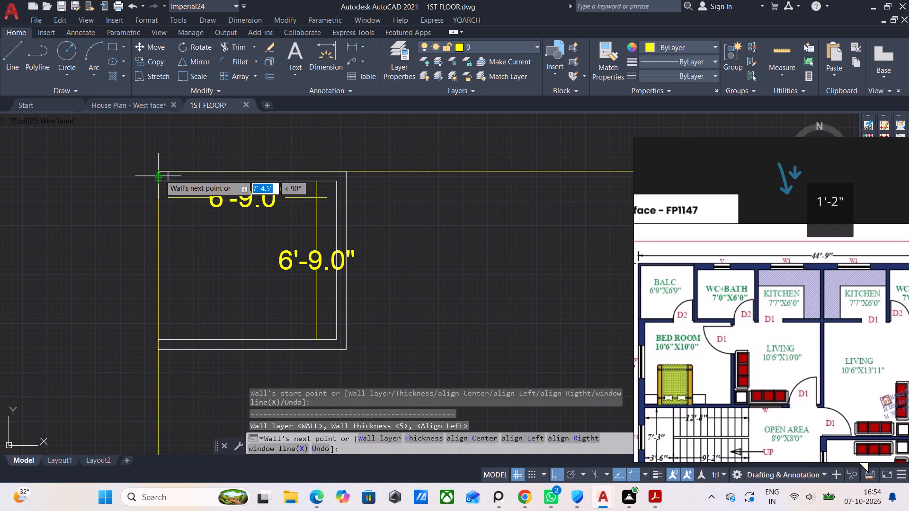
pyautogui.click(160, 171)
pyautogui.press('Escape')
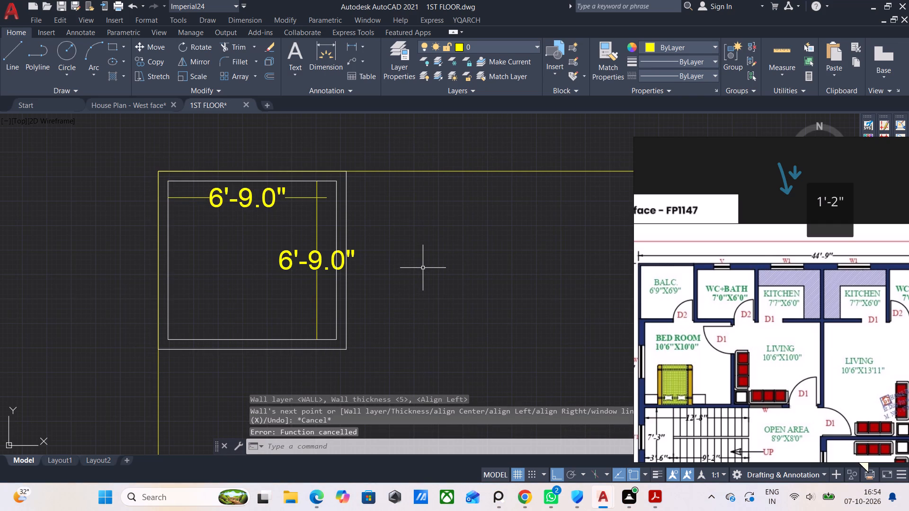
# Draw the WC+bath's 7'0" bottom wall from the balcony's bottom-right outer corner, using right alignment and thickness 5.
pyautogui.moveTo(417, 268); pyautogui.dragTo(379, 270, button='middle')
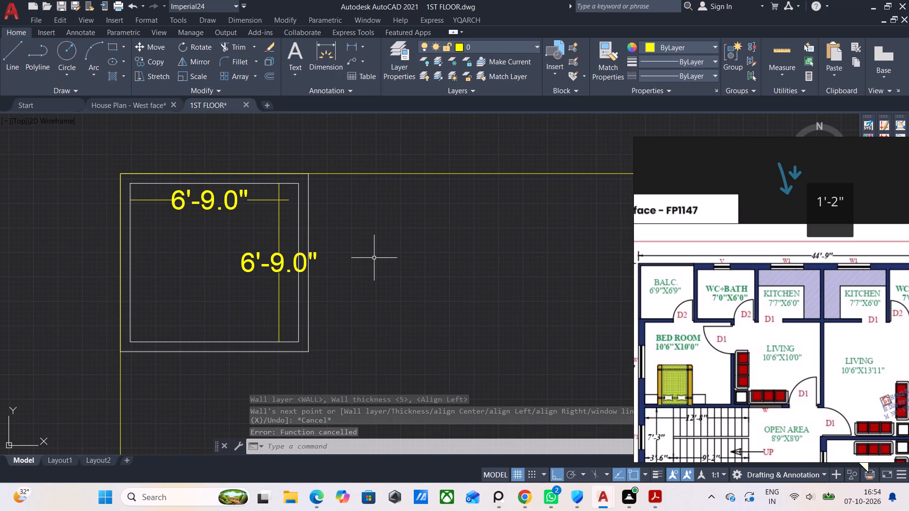
pyautogui.press('w')
pyautogui.press('w')
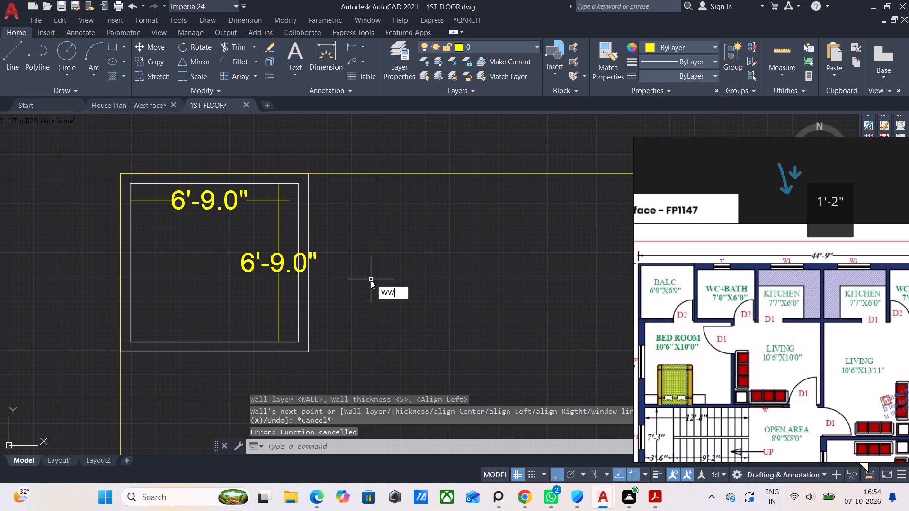
pyautogui.press('Return')
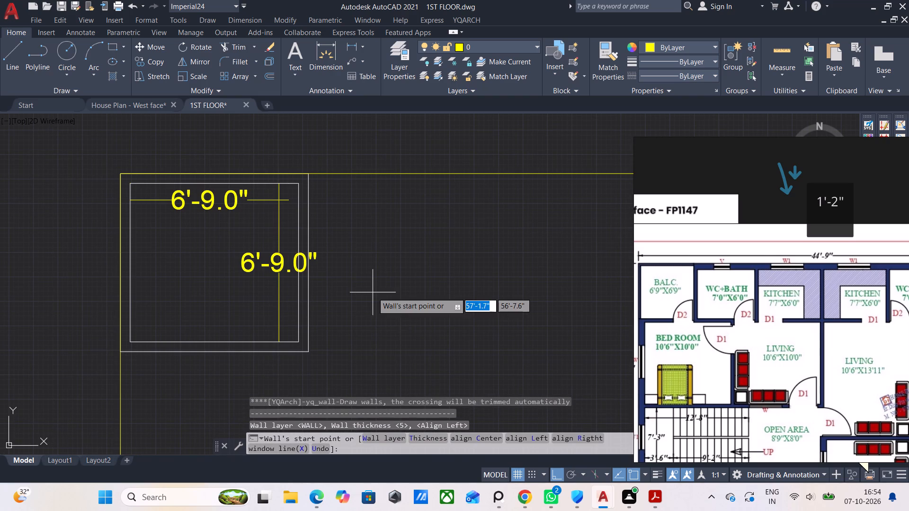
pyautogui.click(307, 349)
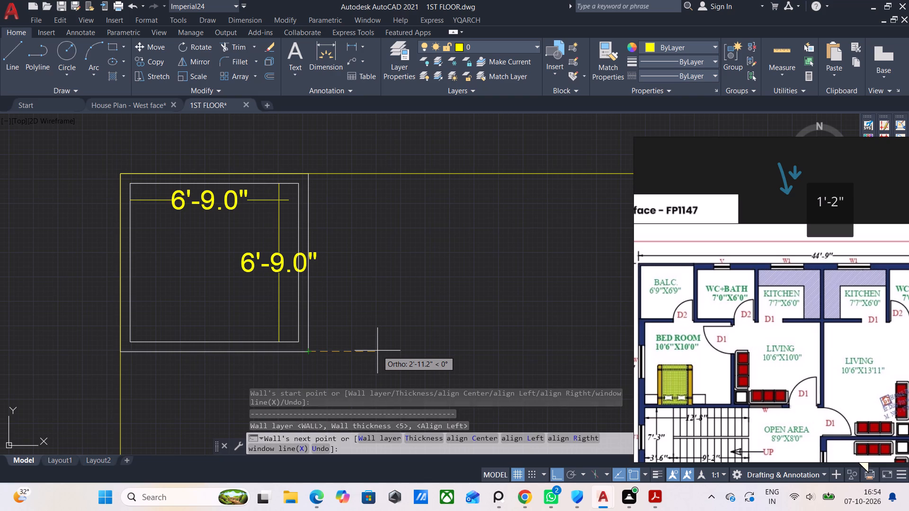
pyautogui.write("7'")
pyautogui.press('Return')
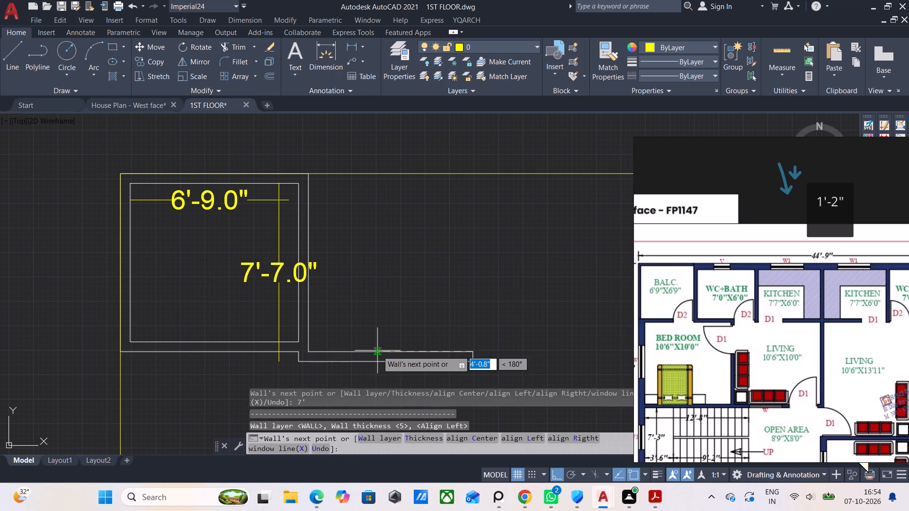
pyautogui.hotkey('ctrl', 'z')
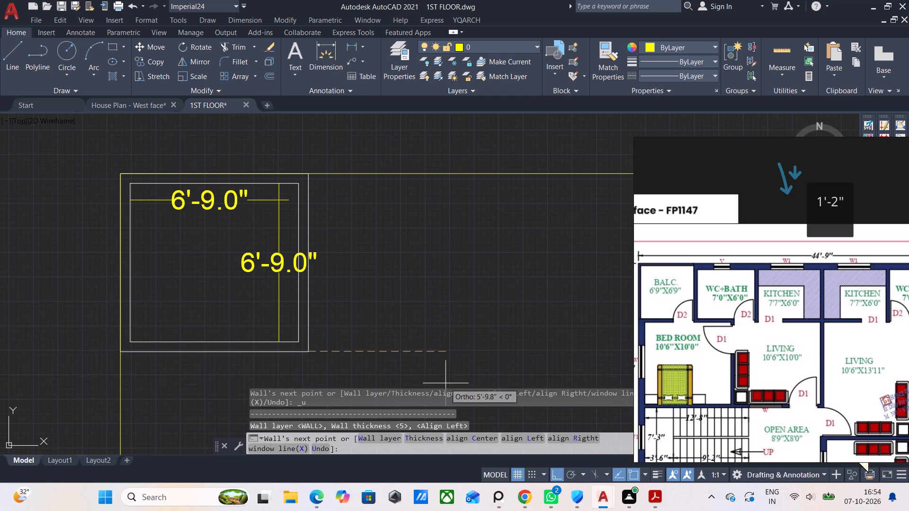
pyautogui.click(538, 434)
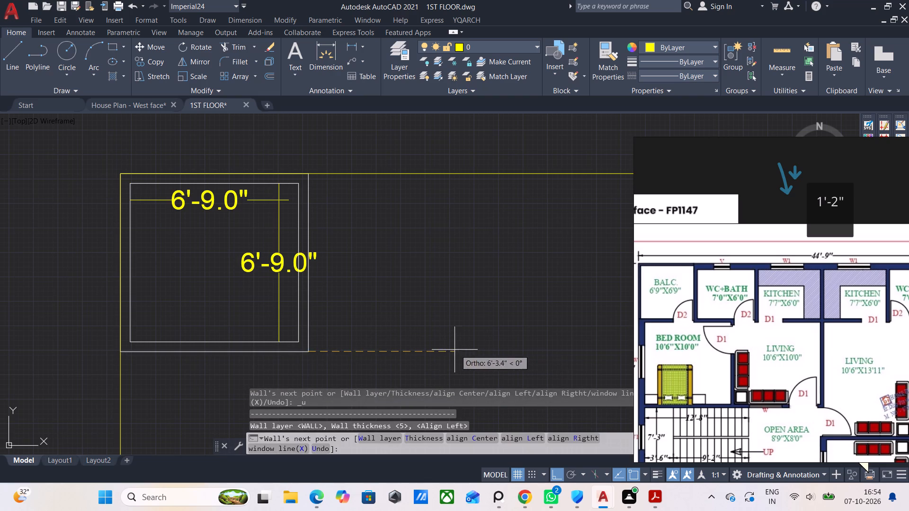
pyautogui.click(450, 349)
pyautogui.hotkey('ctrl', 'z')
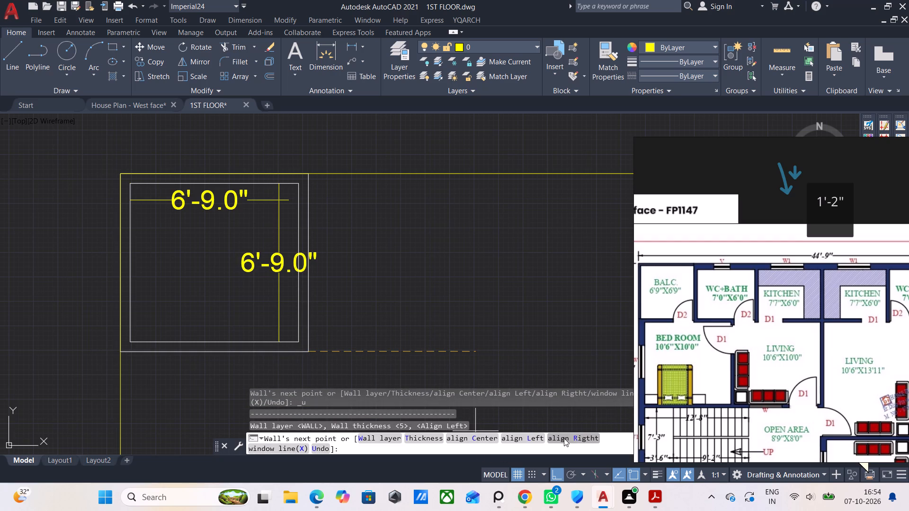
pyautogui.click(585, 436)
pyautogui.click(421, 362)
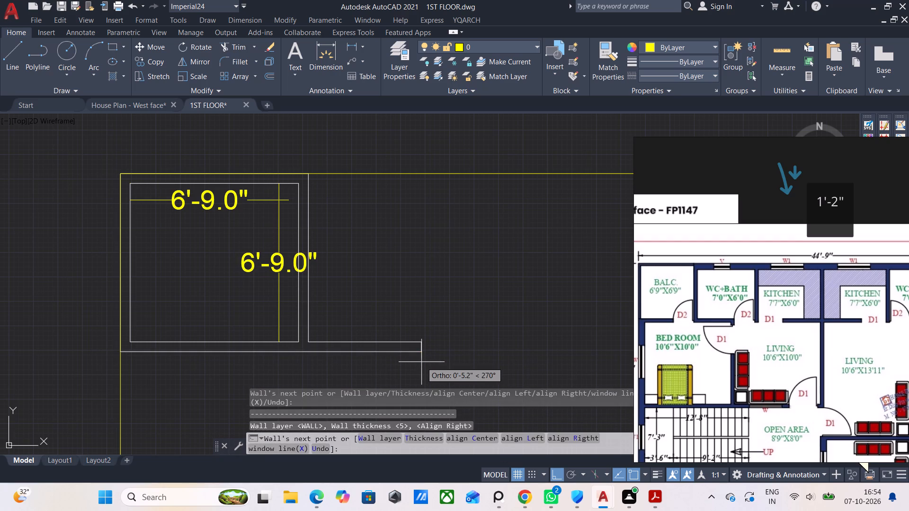
pyautogui.hotkey('ctrl', 'z')
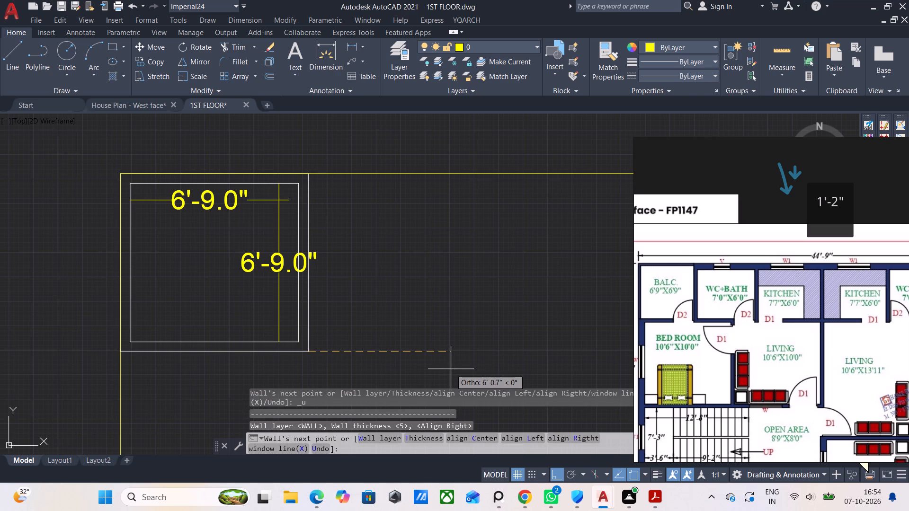
pyautogui.write("7'")
pyautogui.press('Return')
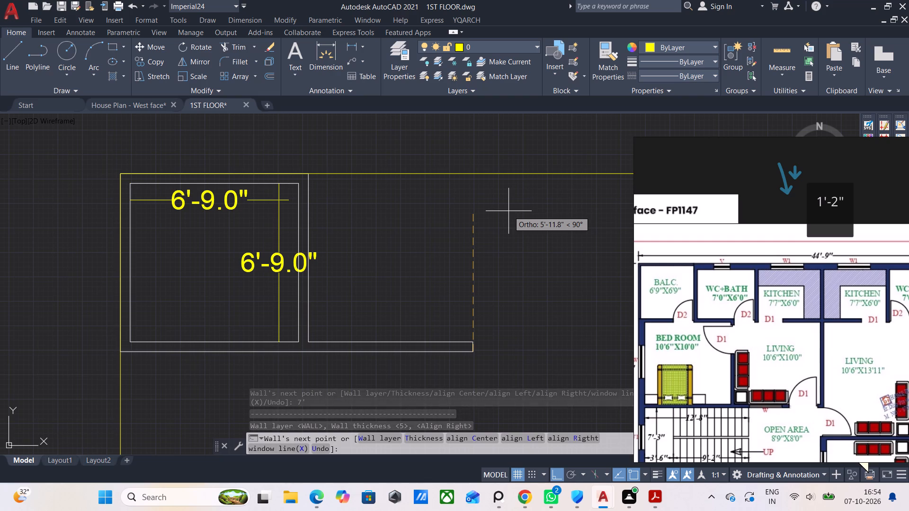
# Continue the wall 6'0" upward as the WC+bath's right wall, add a further 5" segment, and end the wall.
pyautogui.write("6'")
pyautogui.press('Return')
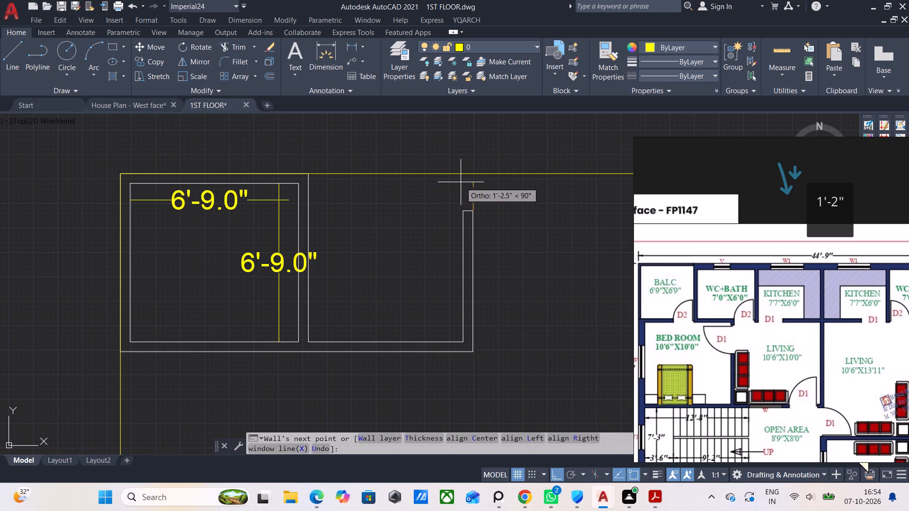
pyautogui.press('5')
pyautogui.press('Return')
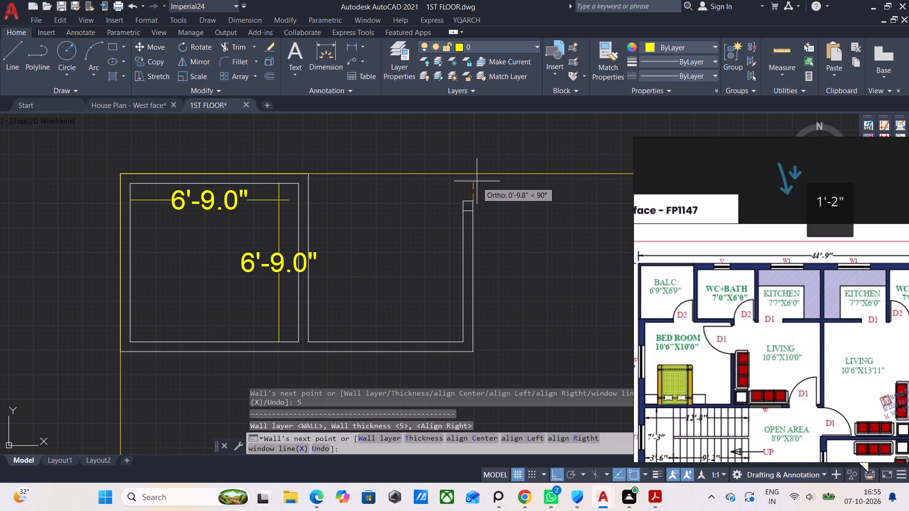
pyautogui.press('Escape')
# Measure the gap from the WC+bath right wall's upper end to the top guide line with a temporary linear dimension, and erase it.
pyautogui.scroll(1, 490, 190)
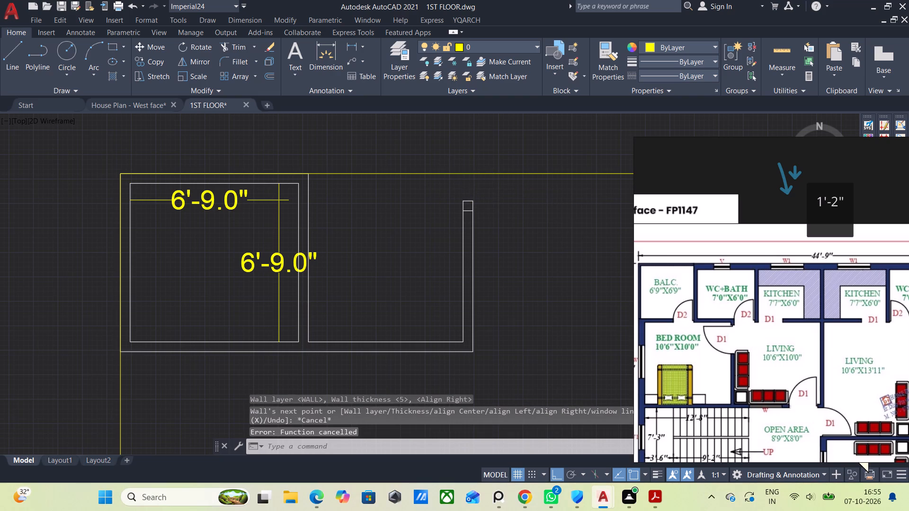
pyautogui.moveTo(455, 199); pyautogui.dragTo(454, 233, button='middle')
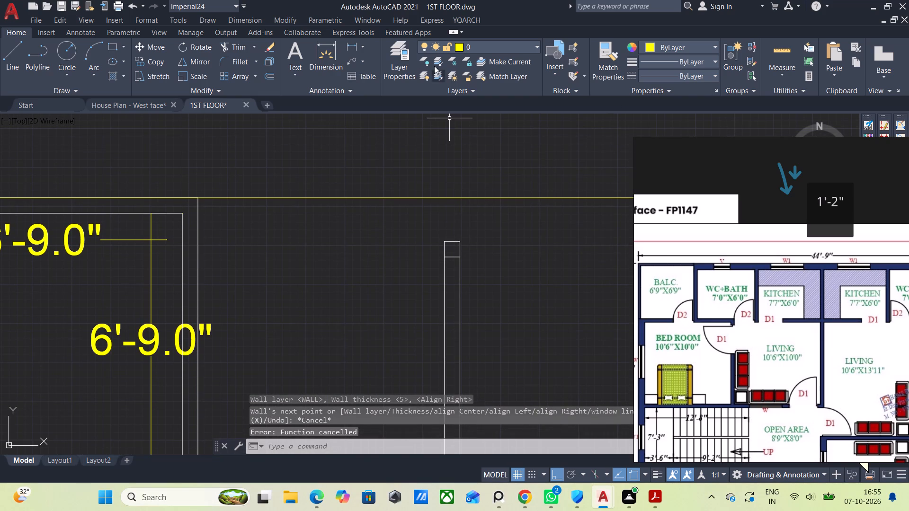
pyautogui.click(354, 44)
pyautogui.click(463, 239)
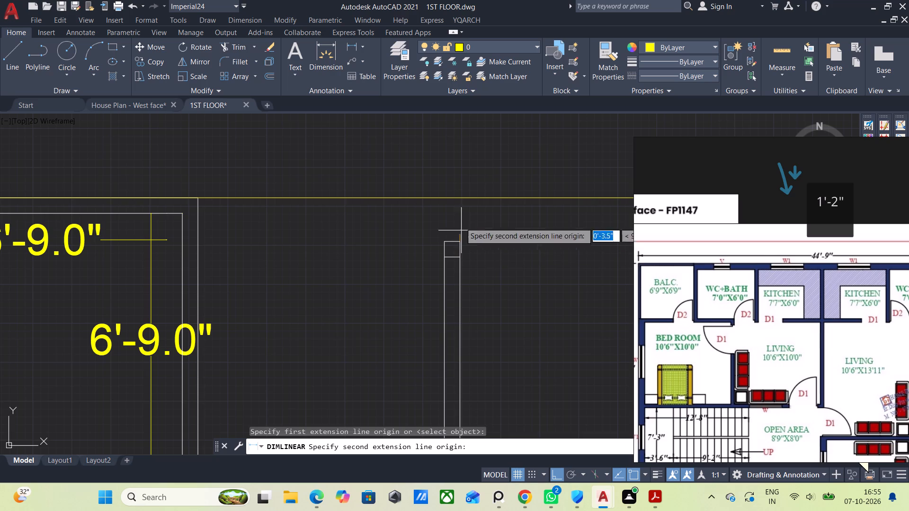
pyautogui.click(461, 199)
pyautogui.click(463, 200)
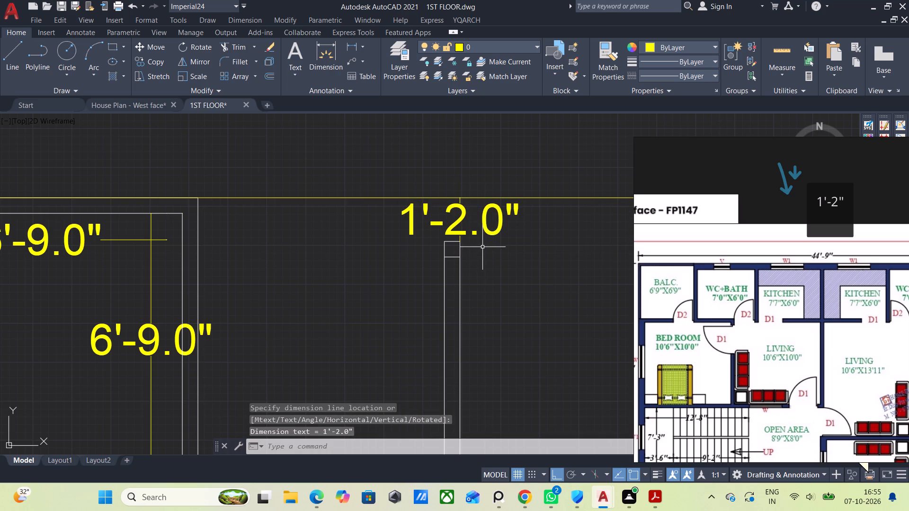
pyautogui.scroll(2, 482, 236)
pyautogui.scroll(-2, 492, 229)
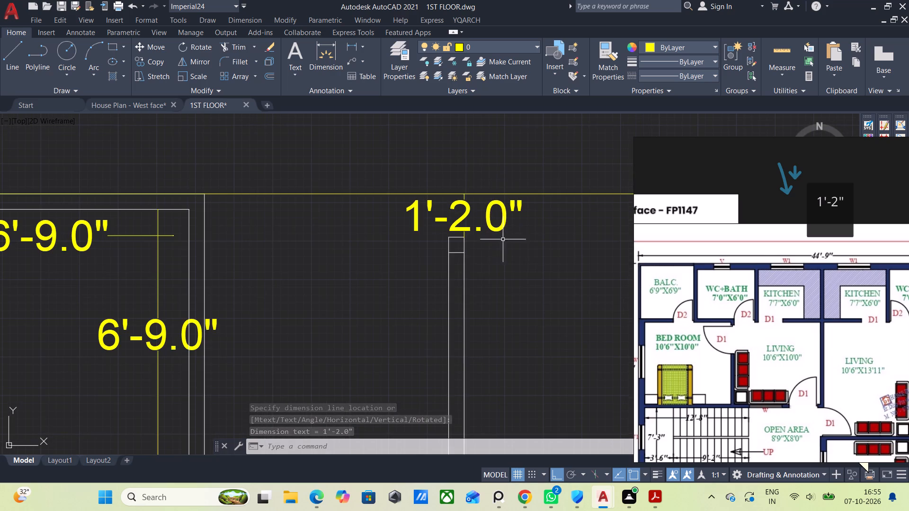
pyautogui.click(509, 220)
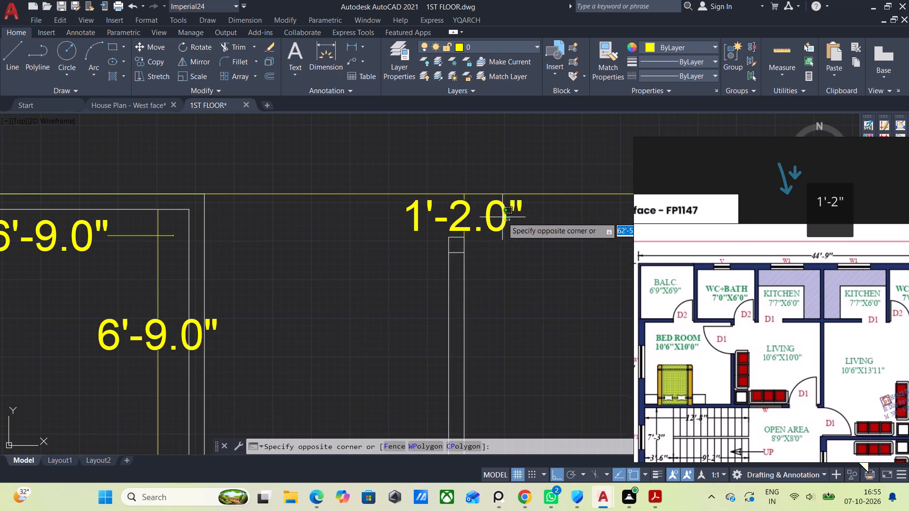
pyautogui.click(484, 207)
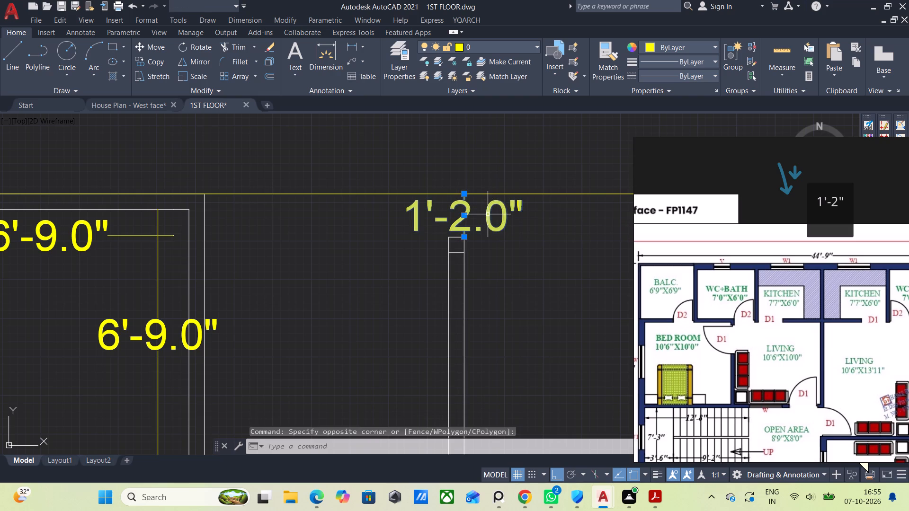
pyautogui.press('Delete')
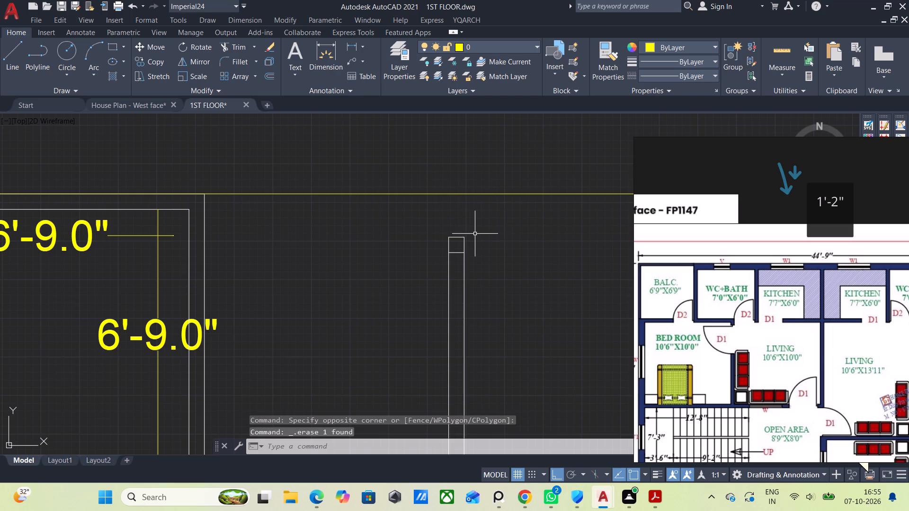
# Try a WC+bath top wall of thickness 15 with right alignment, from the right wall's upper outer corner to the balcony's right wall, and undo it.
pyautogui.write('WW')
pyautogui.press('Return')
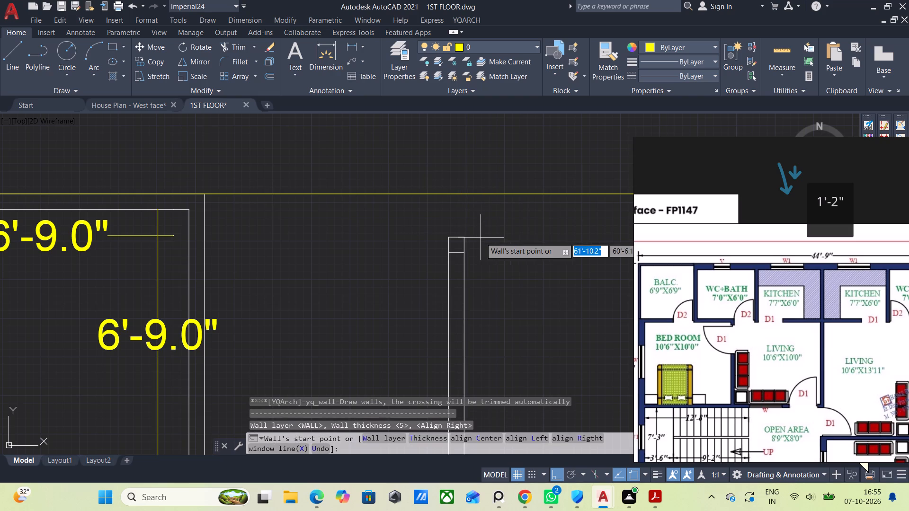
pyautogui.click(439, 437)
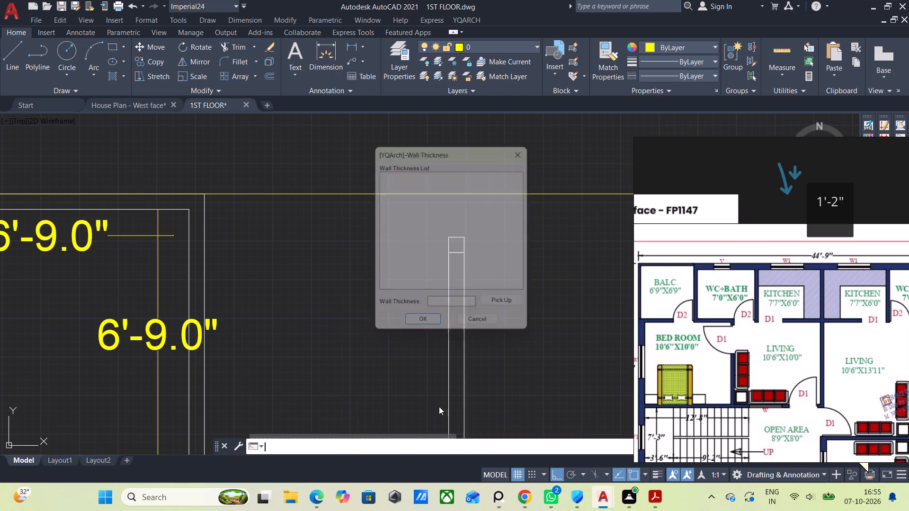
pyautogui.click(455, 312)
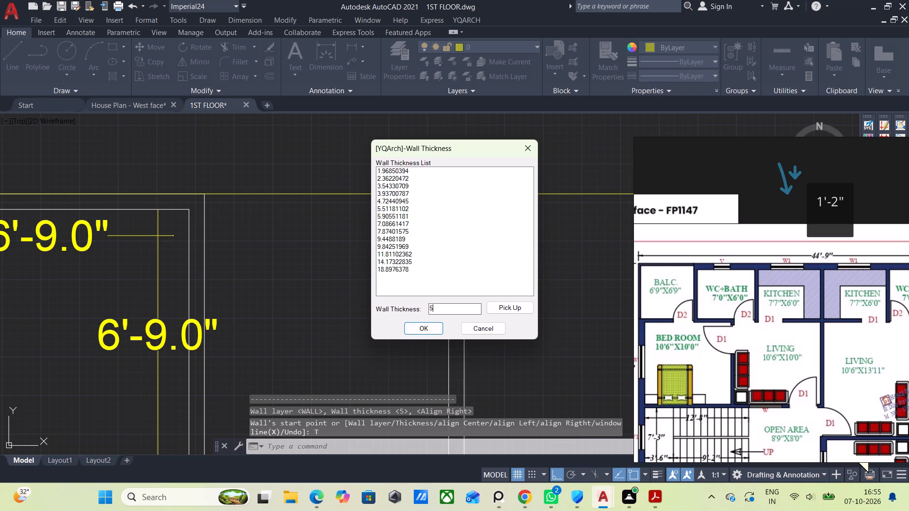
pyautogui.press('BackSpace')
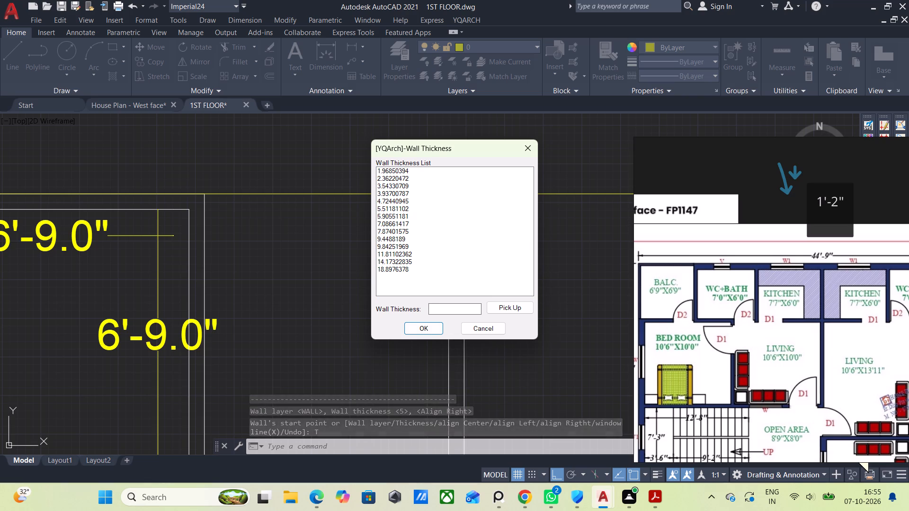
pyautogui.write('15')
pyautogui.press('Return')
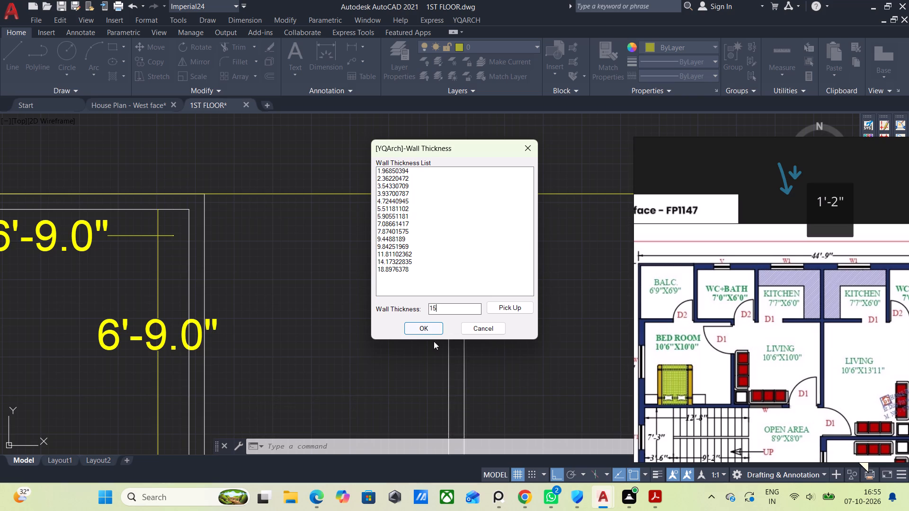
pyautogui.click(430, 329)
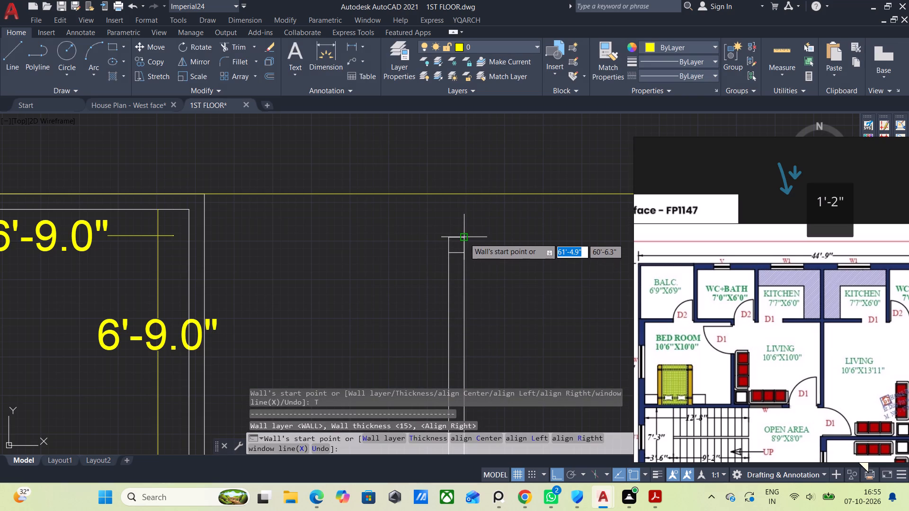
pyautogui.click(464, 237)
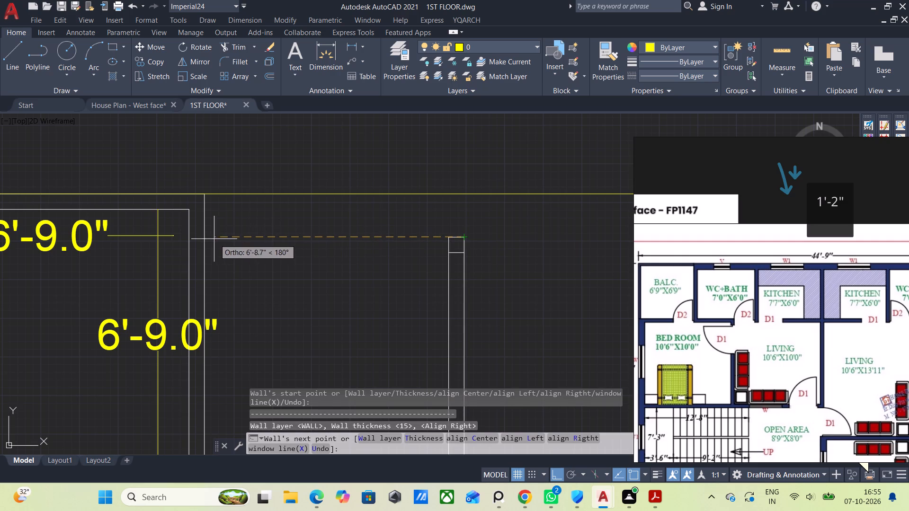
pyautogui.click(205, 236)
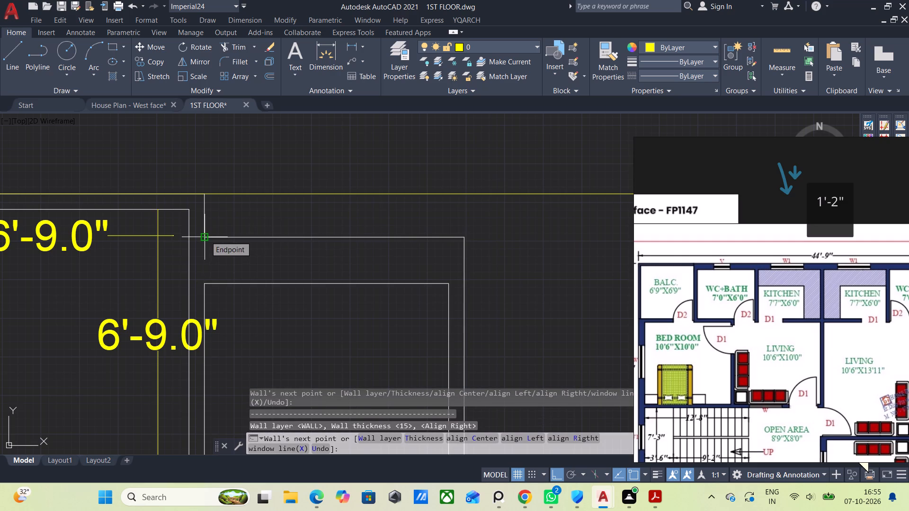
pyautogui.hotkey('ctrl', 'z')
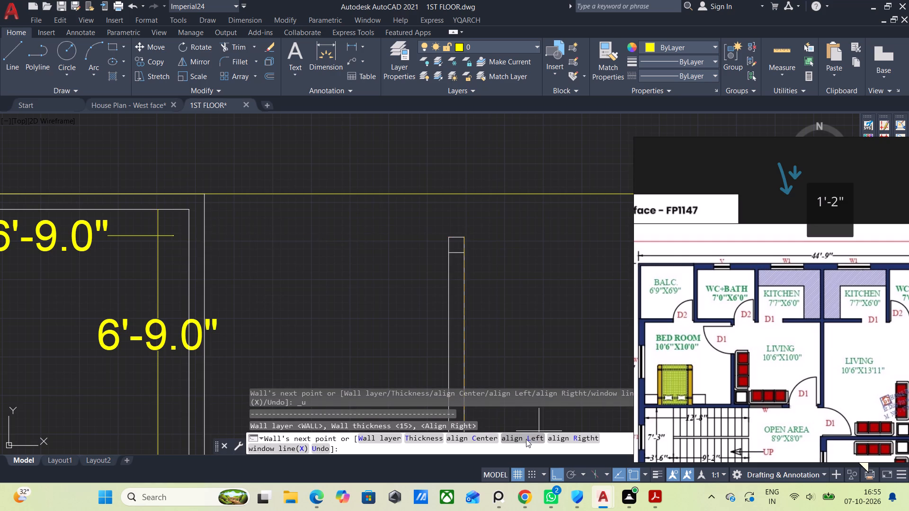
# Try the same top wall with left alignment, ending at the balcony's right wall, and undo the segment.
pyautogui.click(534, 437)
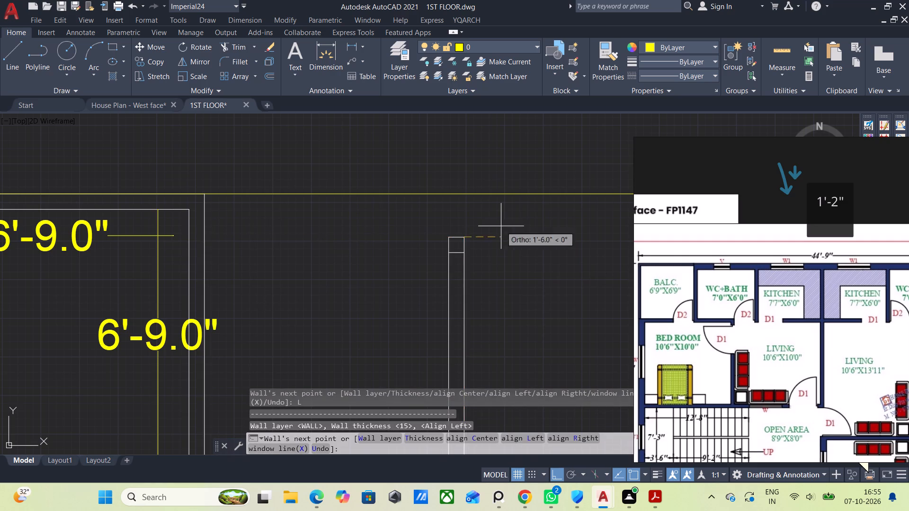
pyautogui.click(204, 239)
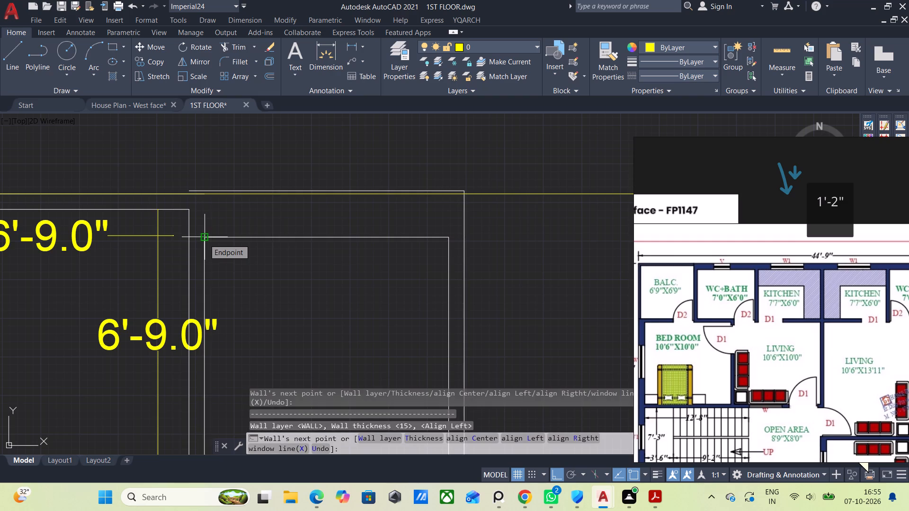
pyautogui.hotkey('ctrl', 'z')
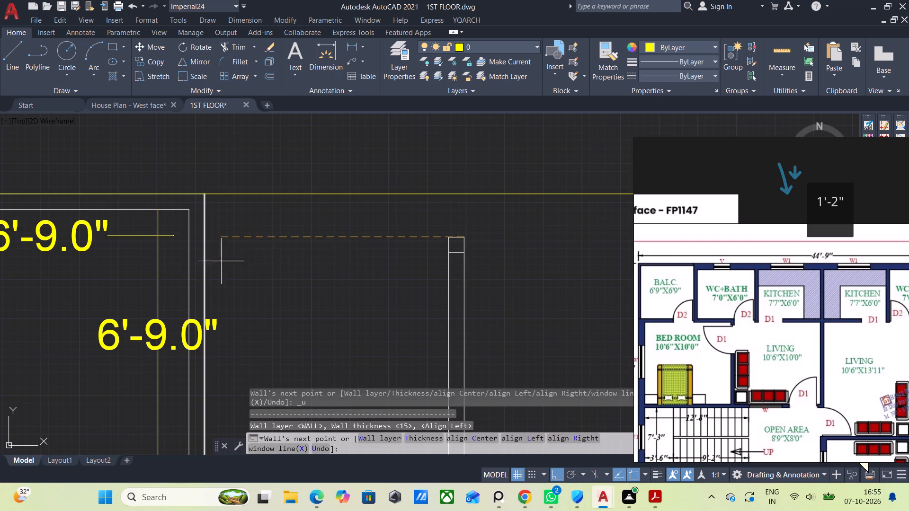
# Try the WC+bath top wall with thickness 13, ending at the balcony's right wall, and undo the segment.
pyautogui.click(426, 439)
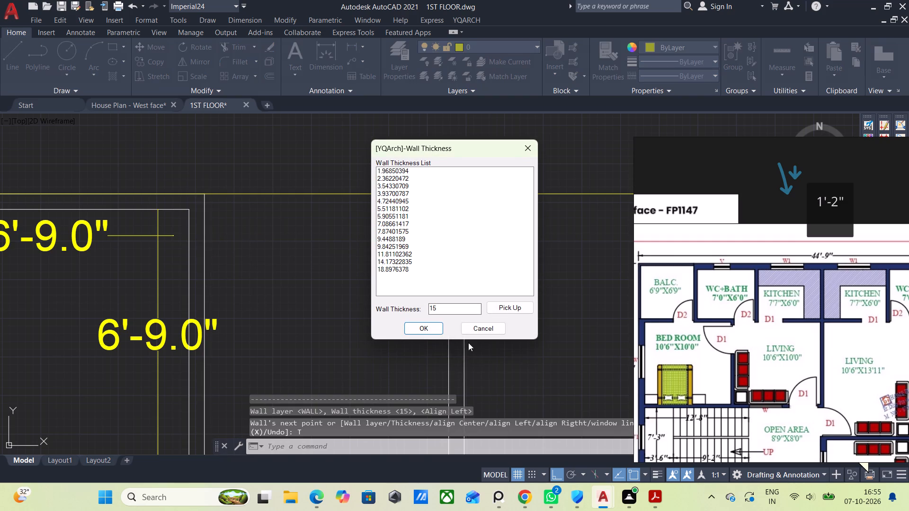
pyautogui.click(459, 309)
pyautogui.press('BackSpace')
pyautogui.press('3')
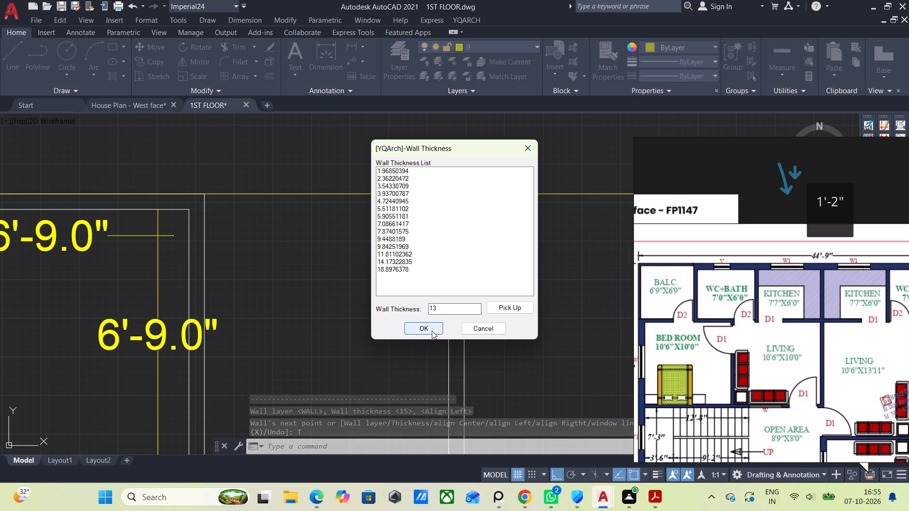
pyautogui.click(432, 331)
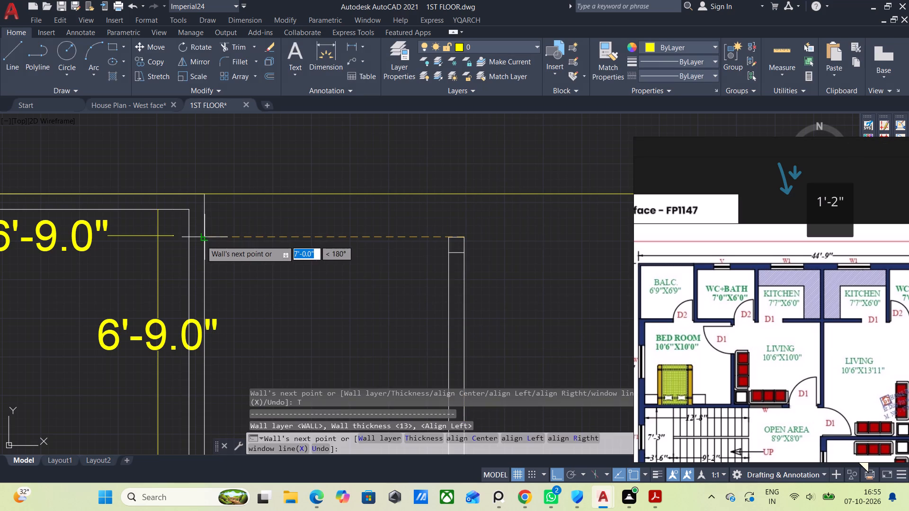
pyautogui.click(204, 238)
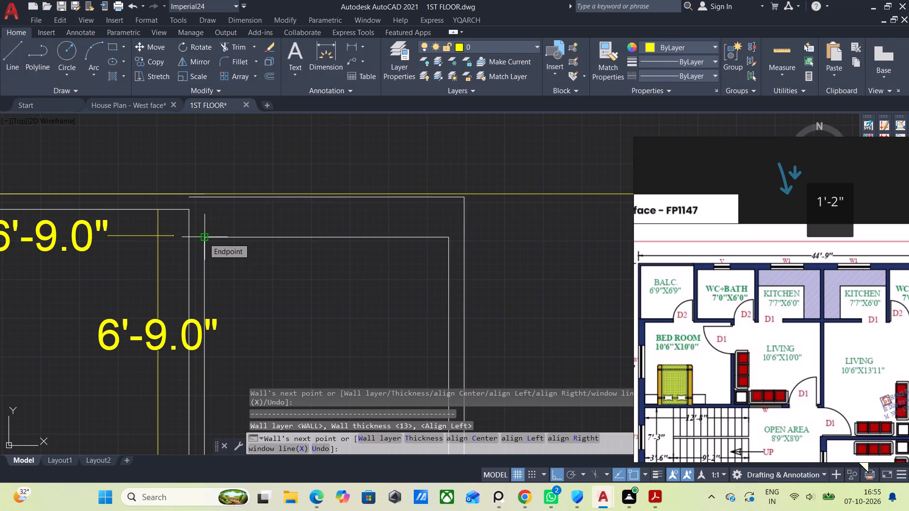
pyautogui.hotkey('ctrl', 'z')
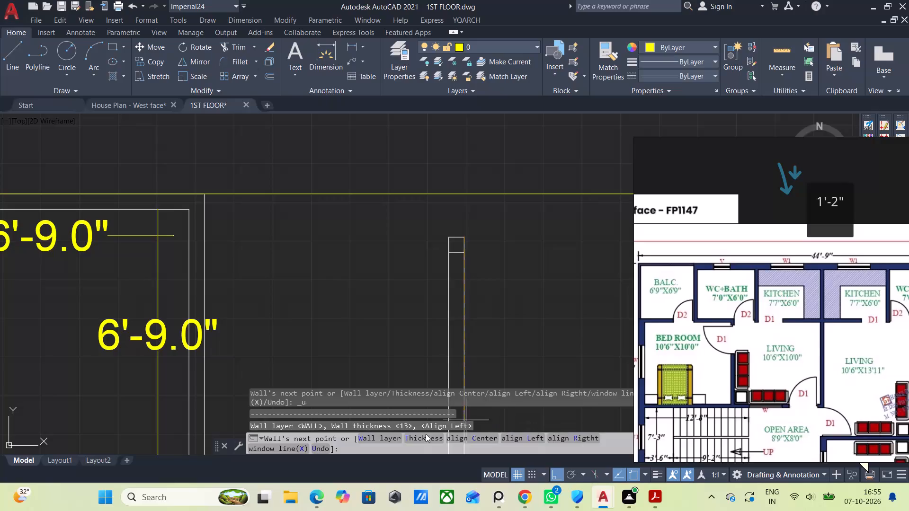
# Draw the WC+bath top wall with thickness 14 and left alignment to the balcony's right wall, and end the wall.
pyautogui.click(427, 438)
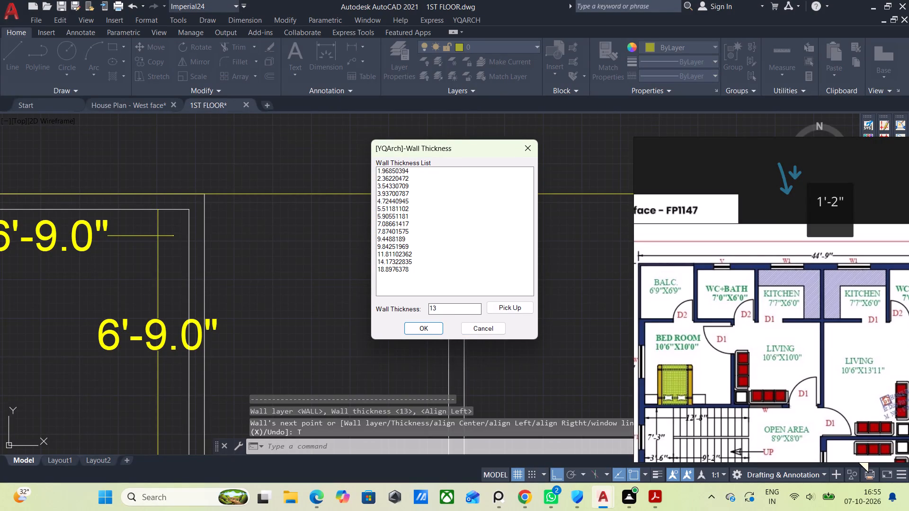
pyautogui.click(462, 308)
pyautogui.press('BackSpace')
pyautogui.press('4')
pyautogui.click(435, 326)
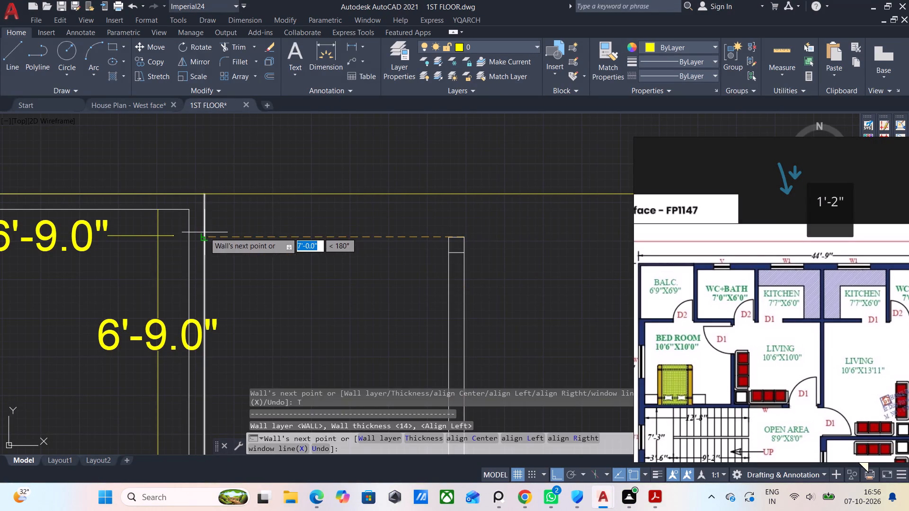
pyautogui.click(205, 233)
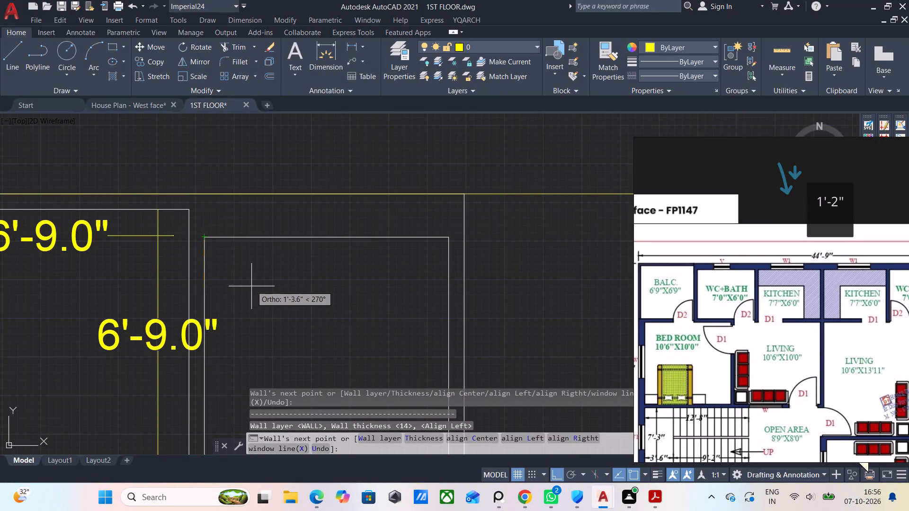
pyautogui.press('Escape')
# Measure the WC+bath room's inside width, height and area with the quick measure tool.
pyautogui.scroll(-2, 332, 263)
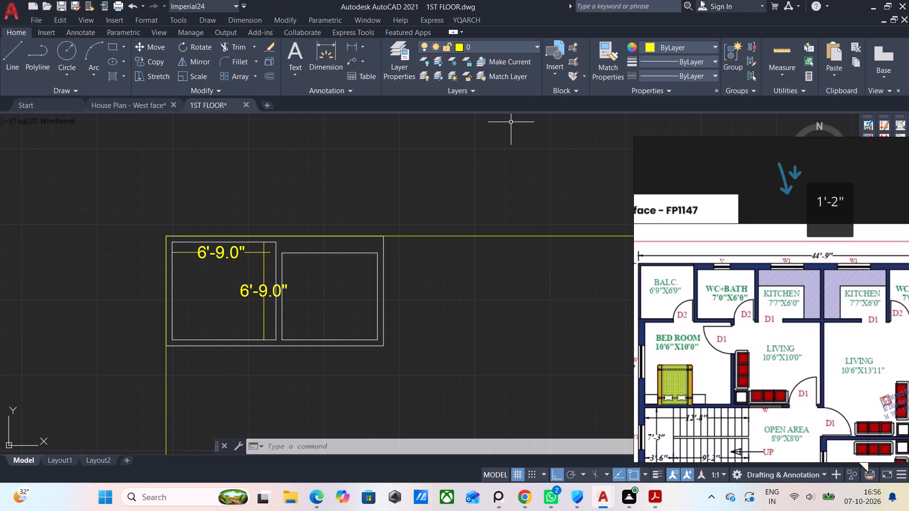
pyautogui.click(787, 48)
pyautogui.click(783, 76)
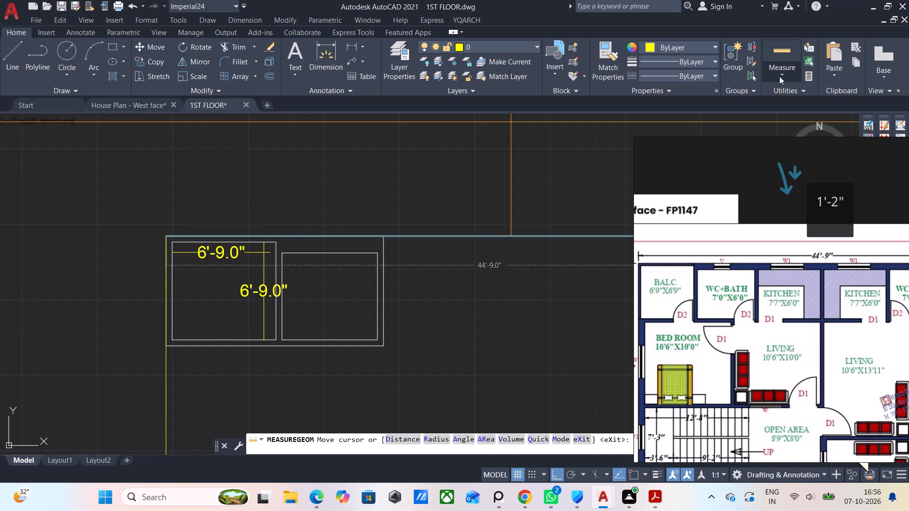
pyautogui.click(782, 97)
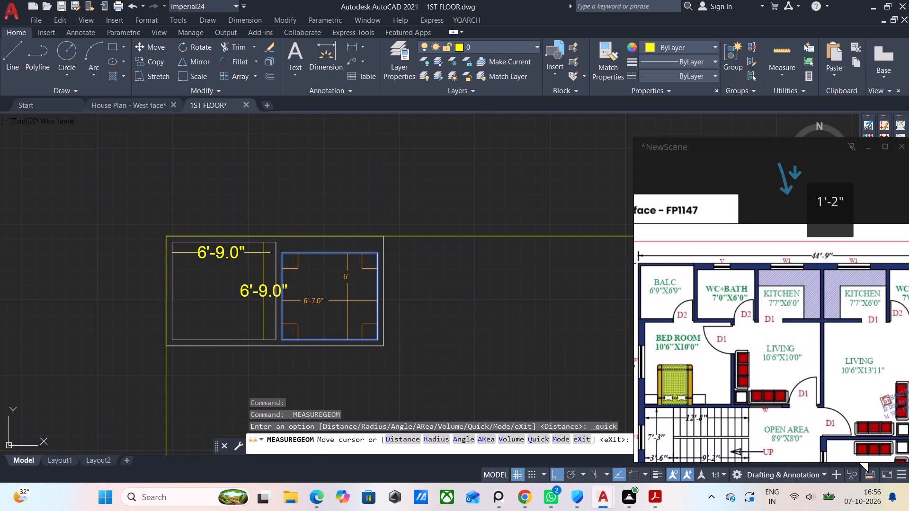
pyautogui.click(347, 301)
pyautogui.press('Escape')
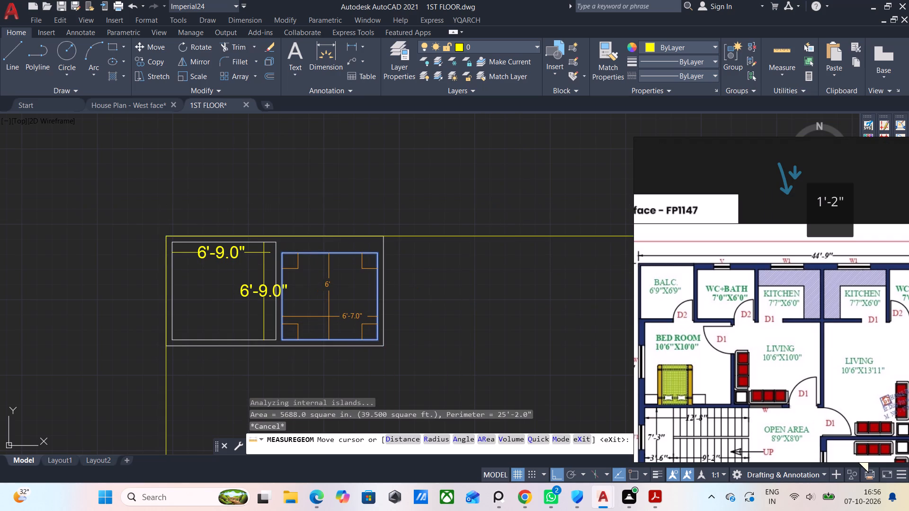
pyautogui.press('Escape')
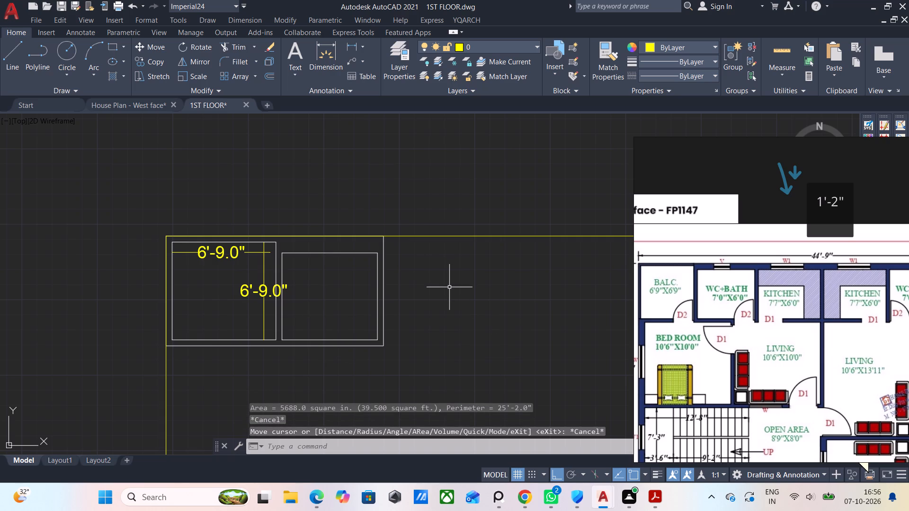
pyautogui.click(452, 298)
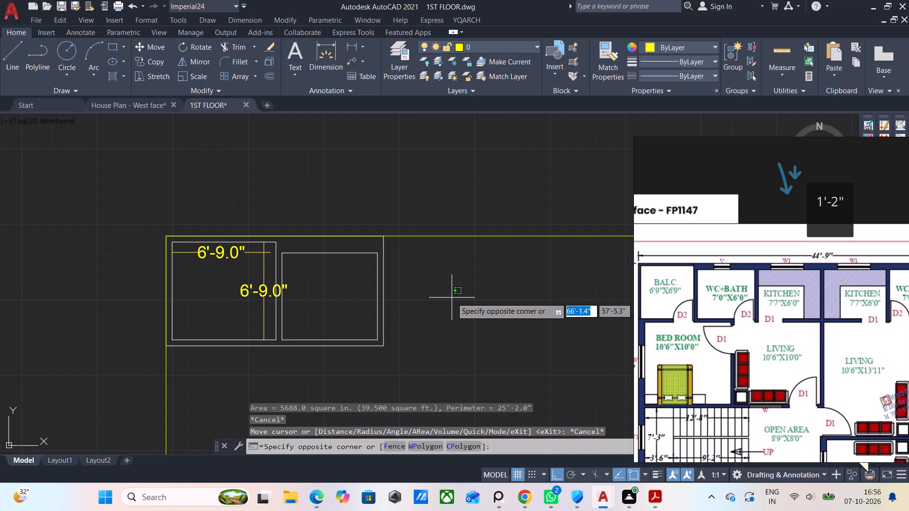
pyautogui.click(452, 298)
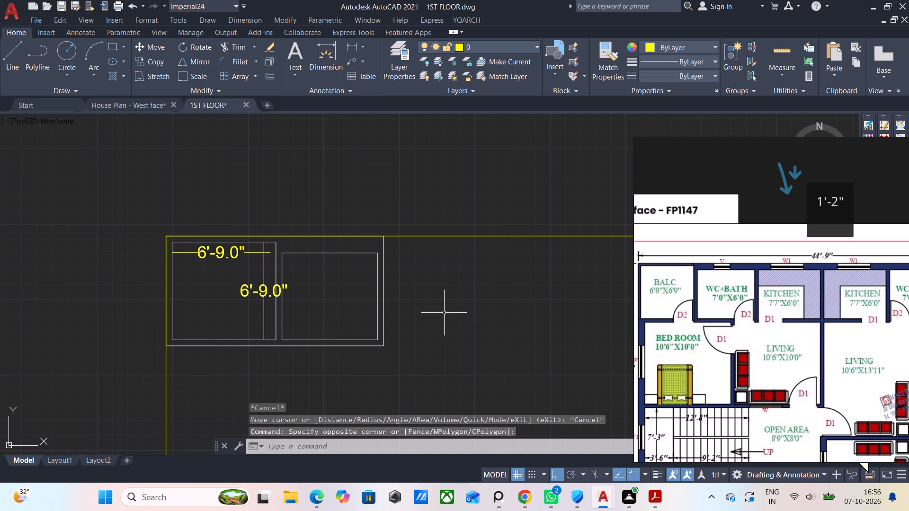
# Undo all the WC+bath walls, including the top, right and bottom ones, back to the completed balcony walls.
pyautogui.hotkey('ctrl', 'z')
pyautogui.hotkey('ctrl', 'z')
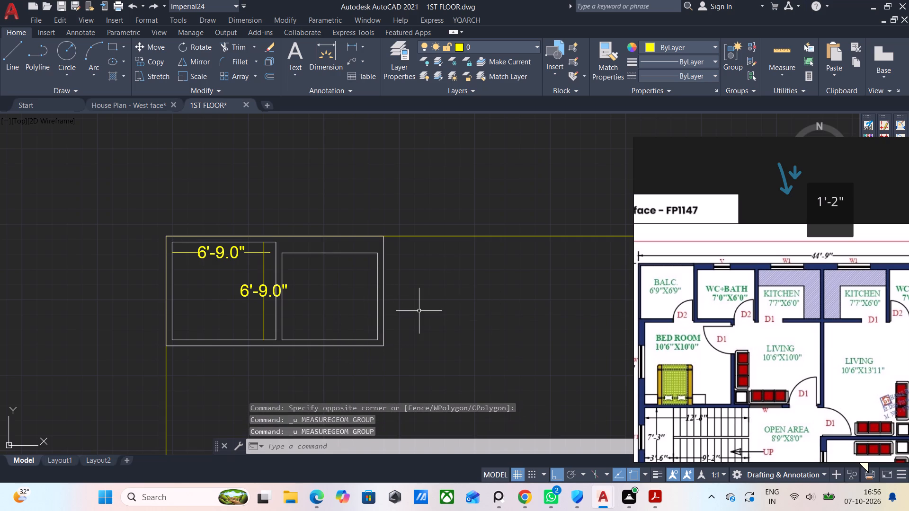
pyautogui.hotkey('ctrl', 'z')
pyautogui.hotkey('ctrl', 'z')
pyautogui.hotkey('ctrl', 'z')
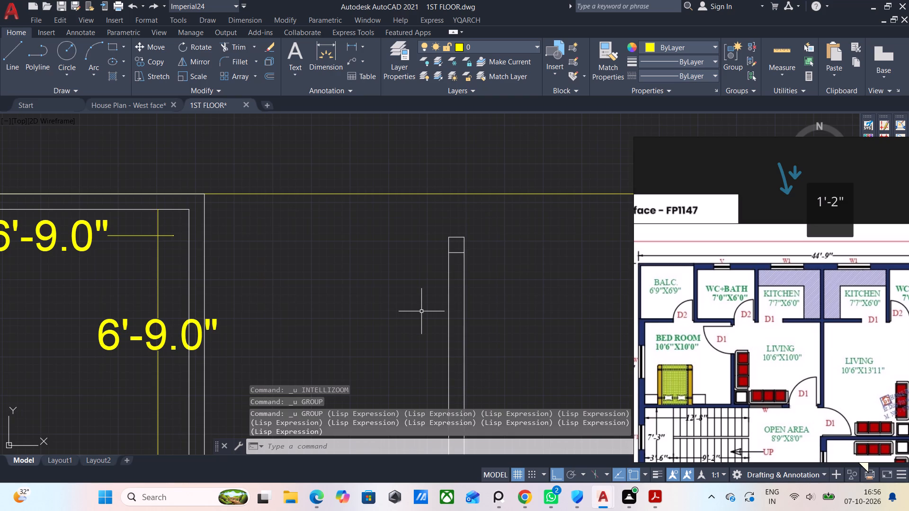
pyautogui.scroll(-1, 422, 311)
pyautogui.hotkey('ctrl', 'z')
pyautogui.hotkey('ctrl', 'z')
pyautogui.hotkey('ctrl', 'z')
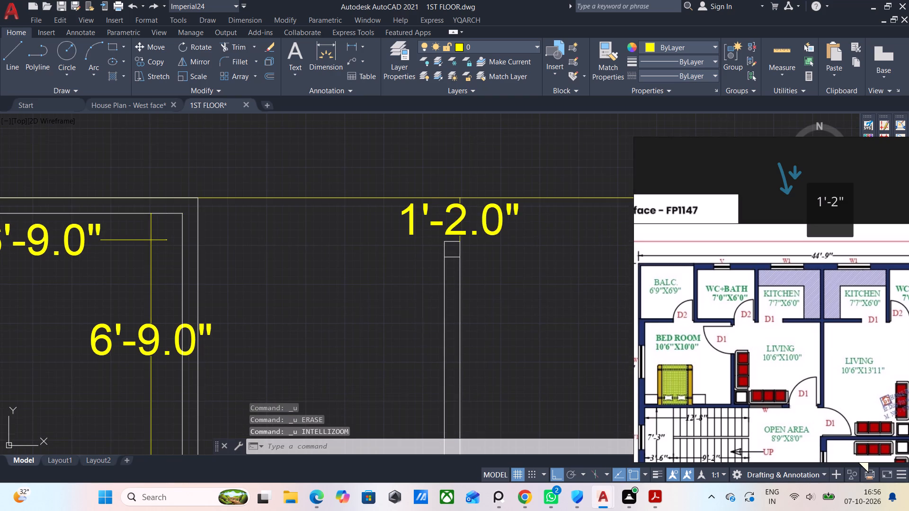
pyautogui.hotkey('ctrl', 'z')
pyautogui.hotkey('ctrl', 'z')
pyautogui.hotkey('ctrl', 'z')
pyautogui.hotkey('ctrl', 'z')
pyautogui.hotkey('ctrl', 'z')
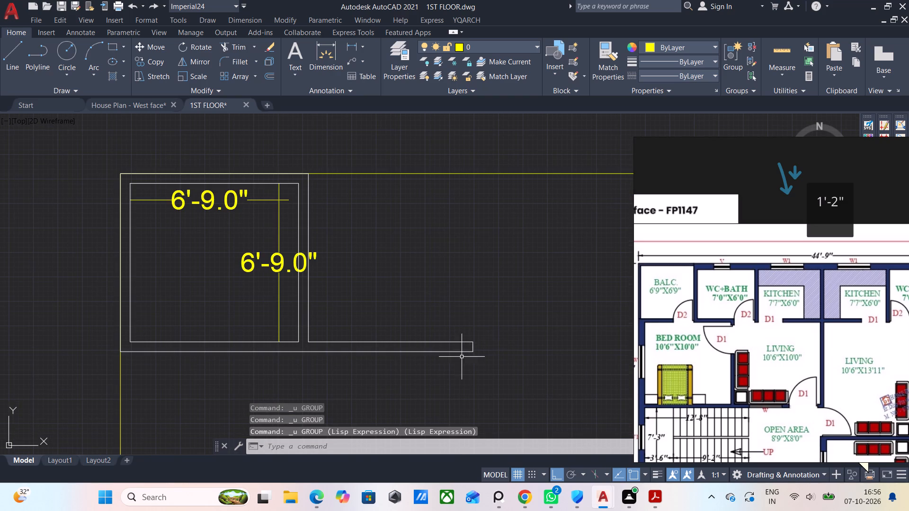
pyautogui.hotkey('ctrl', 'z')
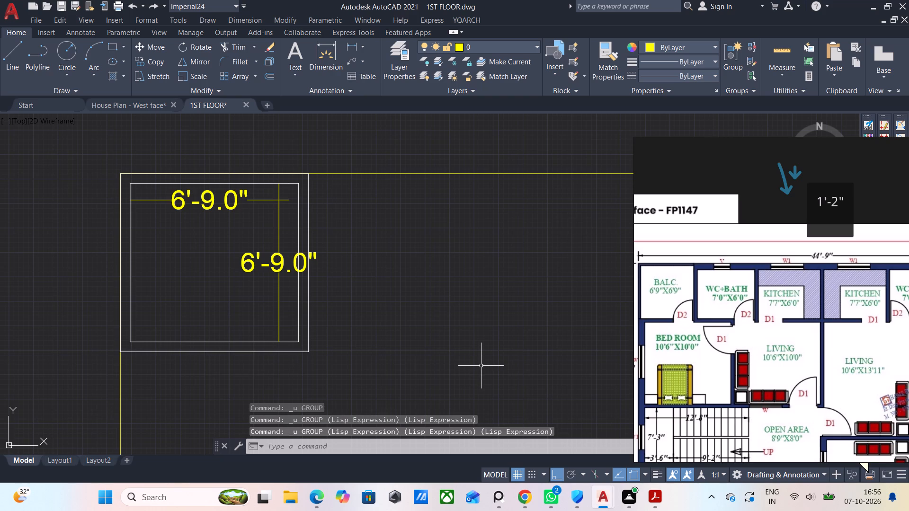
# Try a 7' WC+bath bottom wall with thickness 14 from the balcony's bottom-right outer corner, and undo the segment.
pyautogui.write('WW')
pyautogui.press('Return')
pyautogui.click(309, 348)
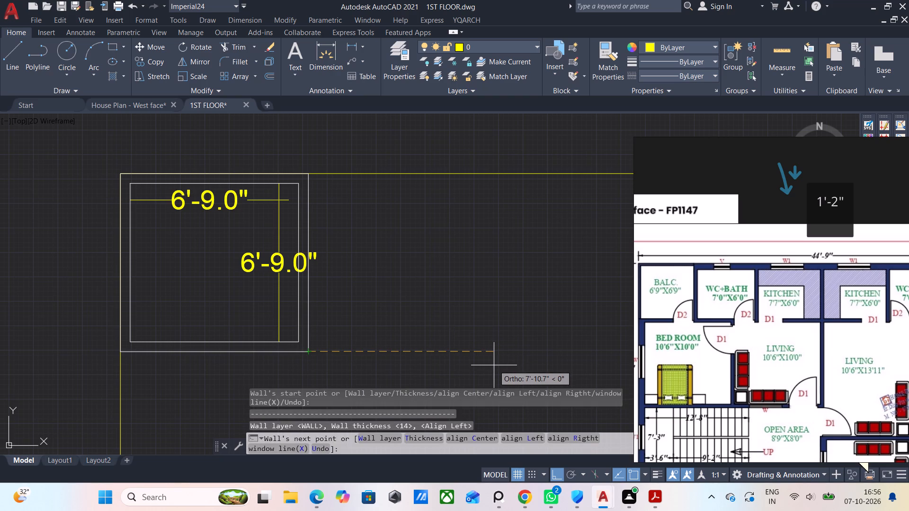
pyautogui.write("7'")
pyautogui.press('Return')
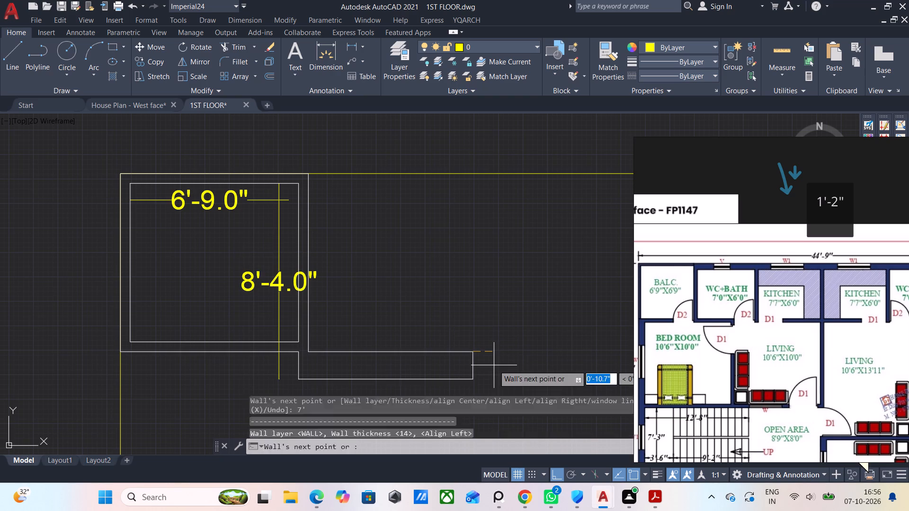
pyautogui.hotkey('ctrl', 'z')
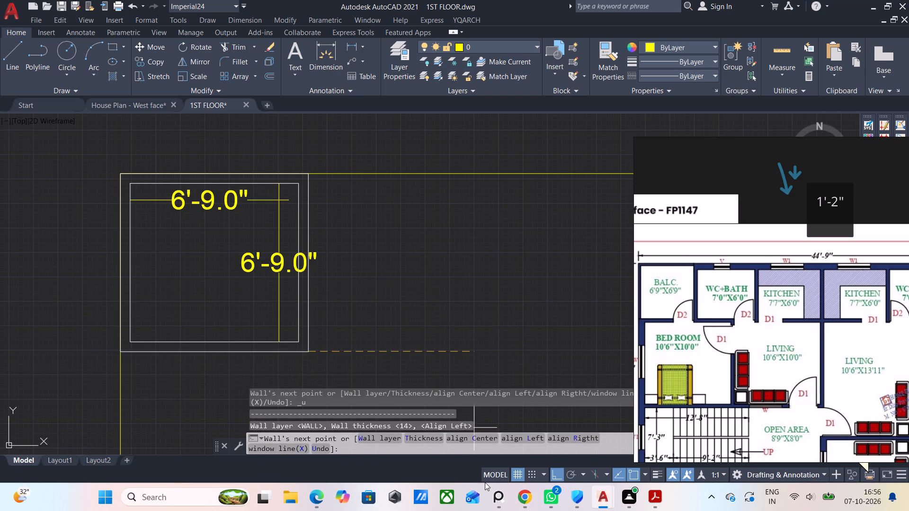
# Set the wall thickness to 5 for the WC+bath bottom wall.
pyautogui.click(428, 439)
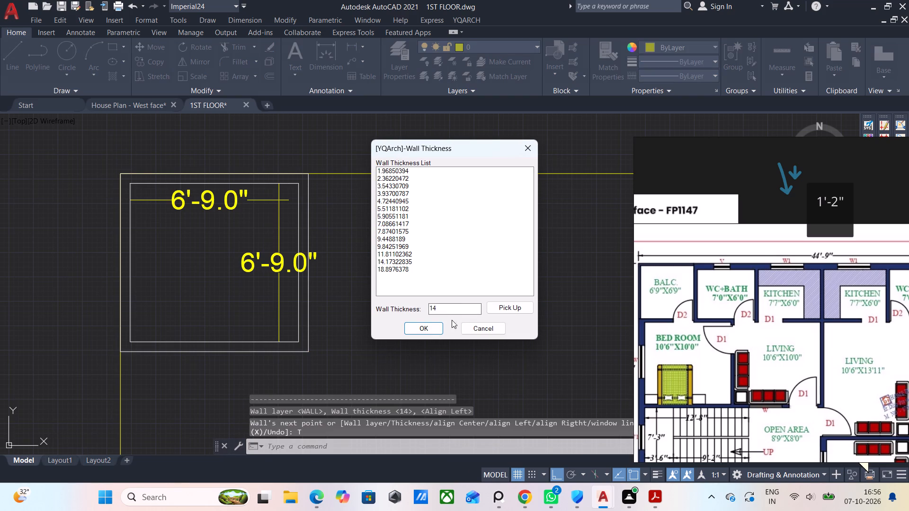
pyautogui.click(464, 311)
pyautogui.press('BackSpace')
pyautogui.press('5')
pyautogui.click(463, 335)
pyautogui.press('BackSpace')
pyautogui.press('BackSpace')
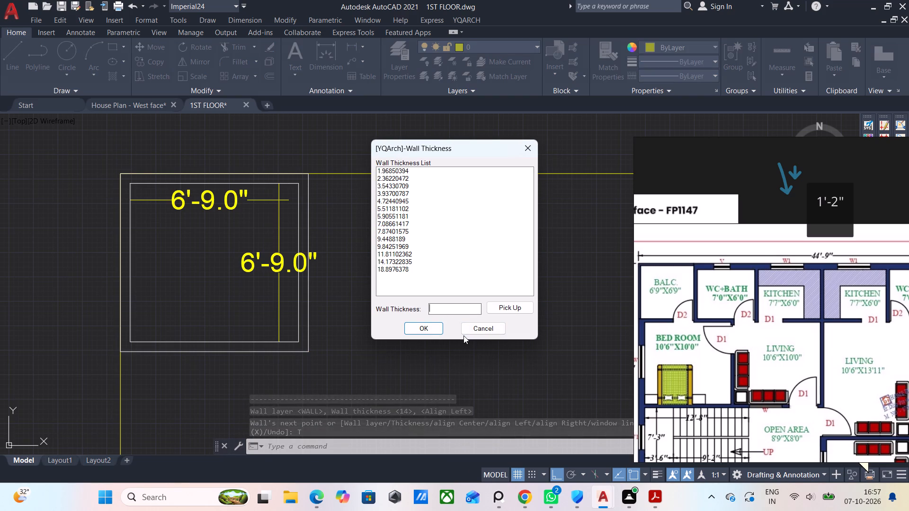
pyautogui.press('5')
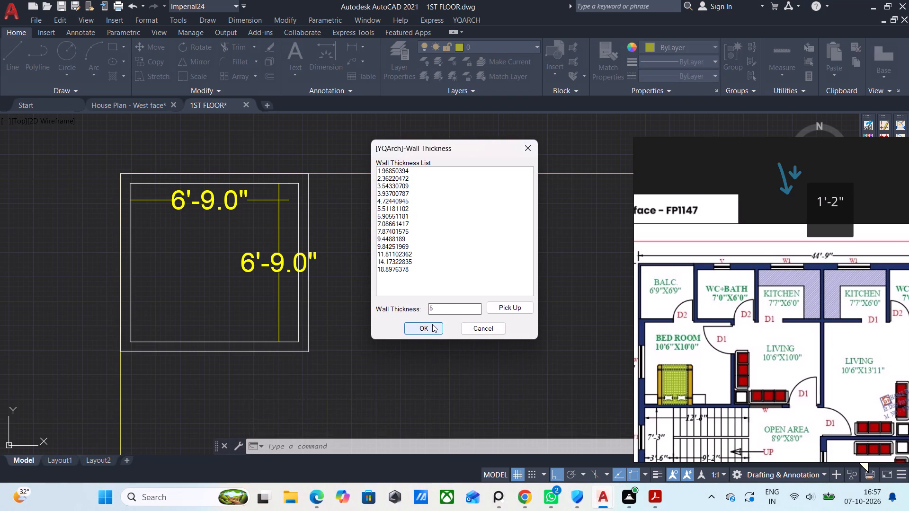
pyautogui.click(432, 324)
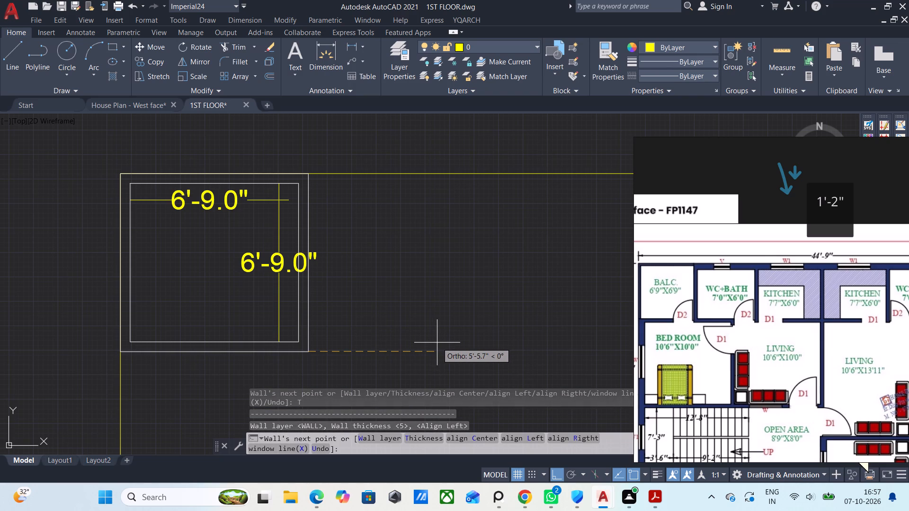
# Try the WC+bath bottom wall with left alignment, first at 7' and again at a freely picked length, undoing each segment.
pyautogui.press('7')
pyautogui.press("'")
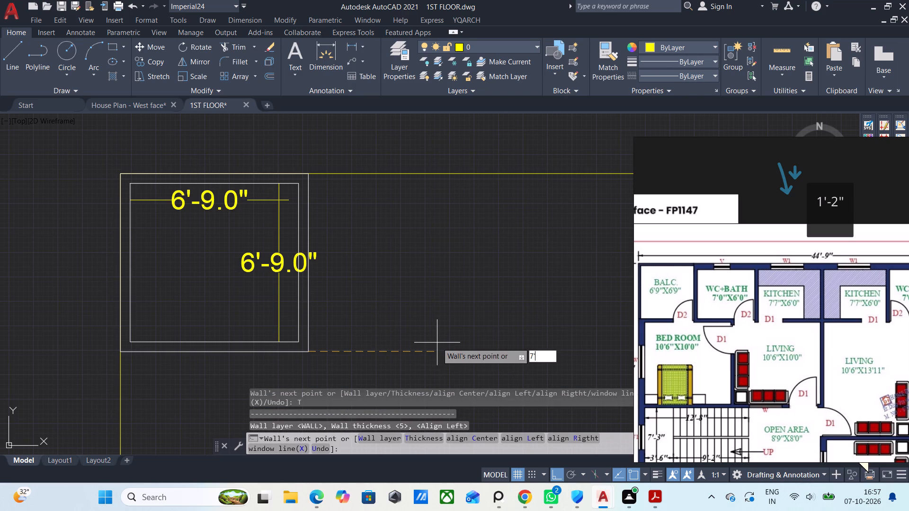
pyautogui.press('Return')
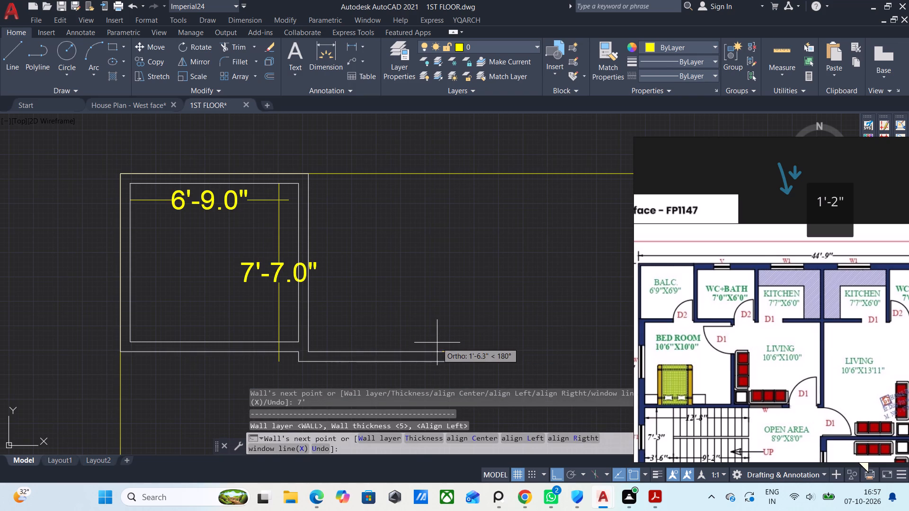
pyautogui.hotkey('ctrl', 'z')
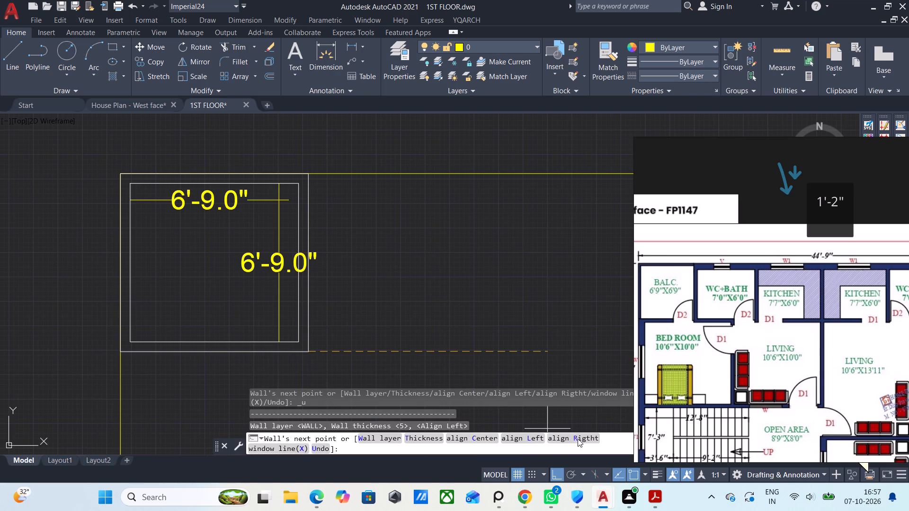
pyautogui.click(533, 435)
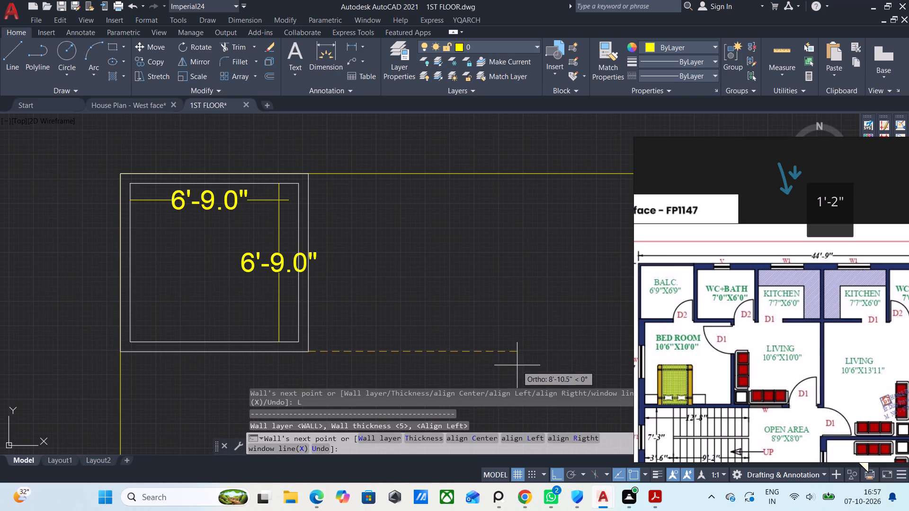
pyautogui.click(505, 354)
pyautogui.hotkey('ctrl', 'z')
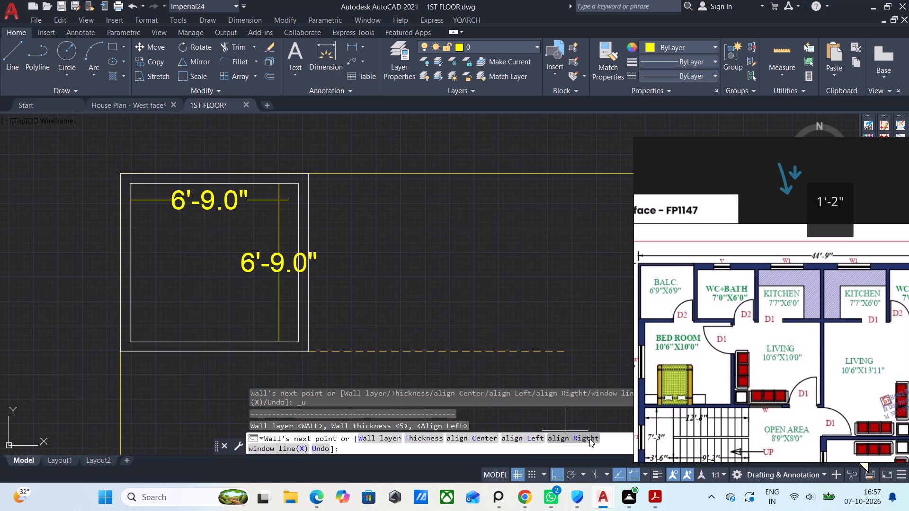
# Draw the WC+bath bottom wall 7' long with right alignment, extend it 5" further right, and end the wall.
pyautogui.click(589, 439)
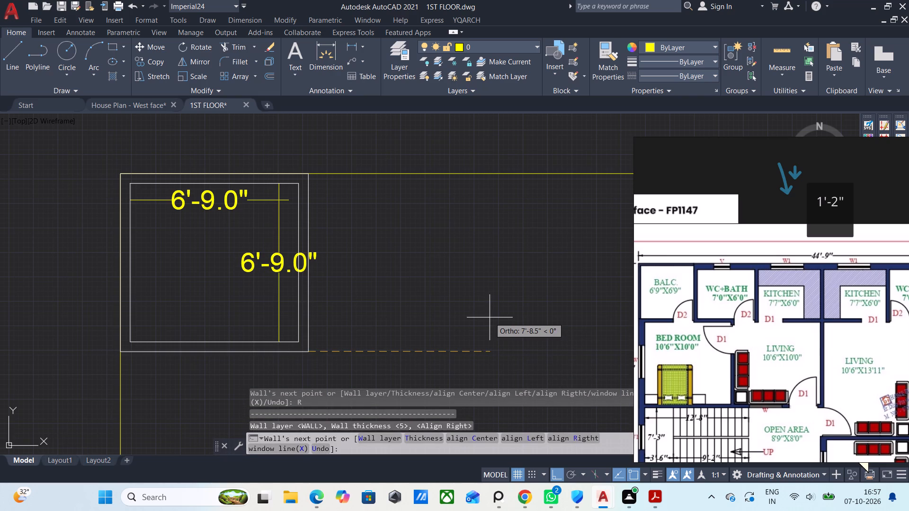
pyautogui.write("7'")
pyautogui.press('Return')
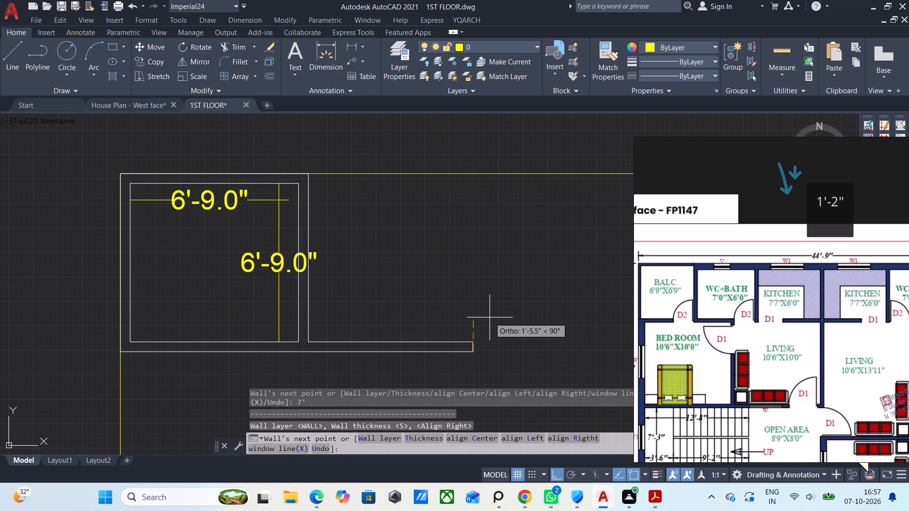
pyautogui.press('5')
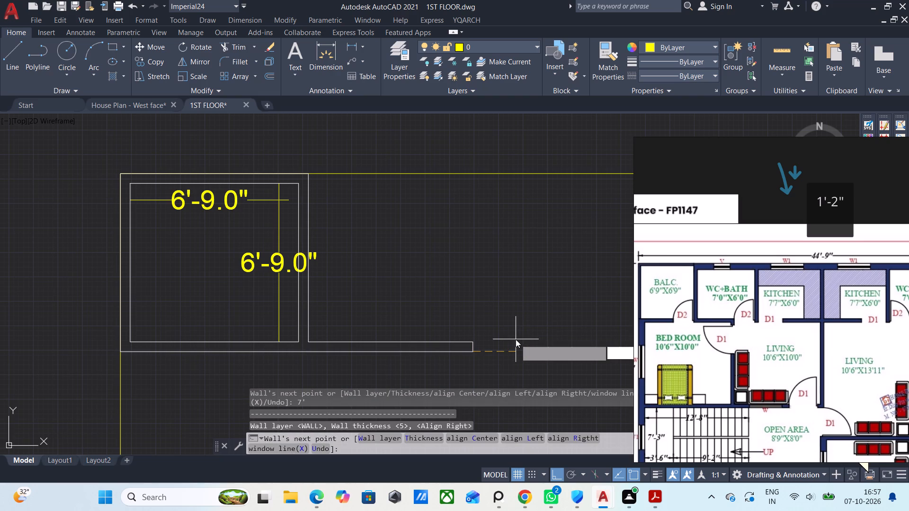
pyautogui.hotkey('shift', '"')
pyautogui.press('Return')
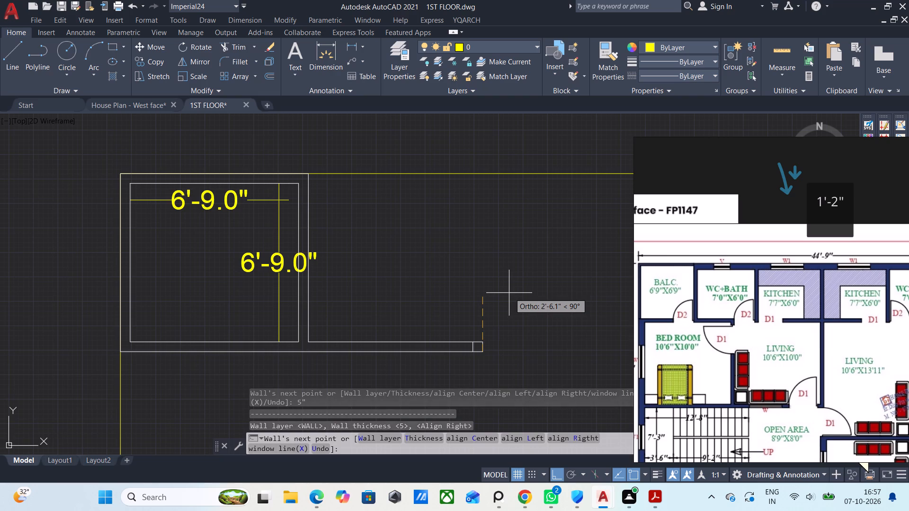
pyautogui.press('Escape')
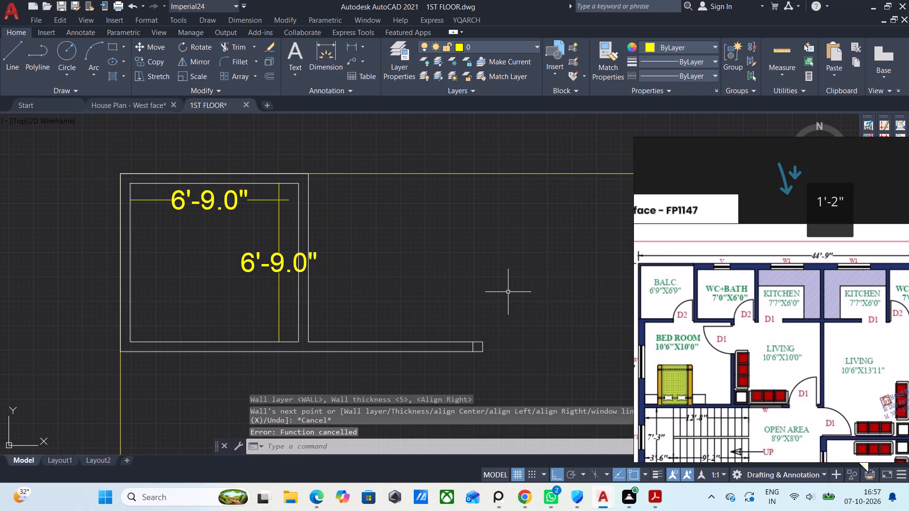
# Draw the WC+bath right wall 6' upward from the upper right corner of the bottom wall's end.
pyautogui.press('space')
pyautogui.click(483, 342)
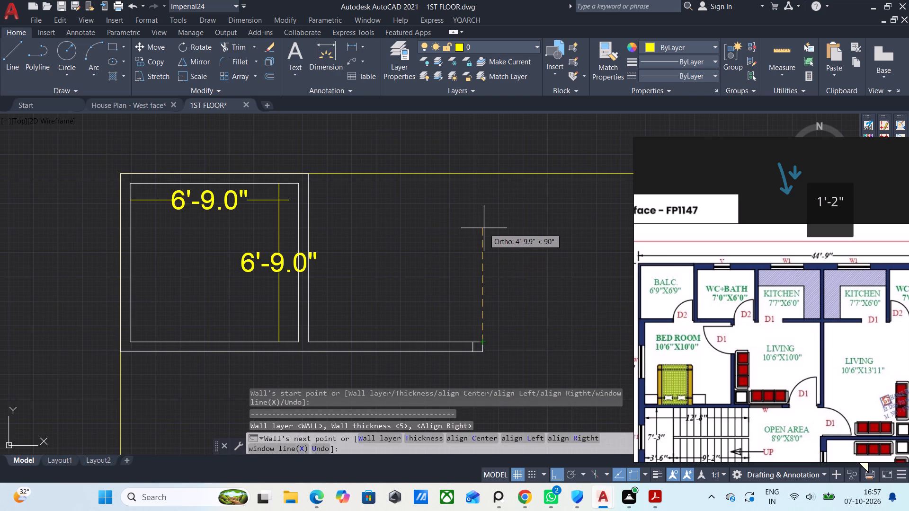
pyautogui.press('6')
pyautogui.press("'")
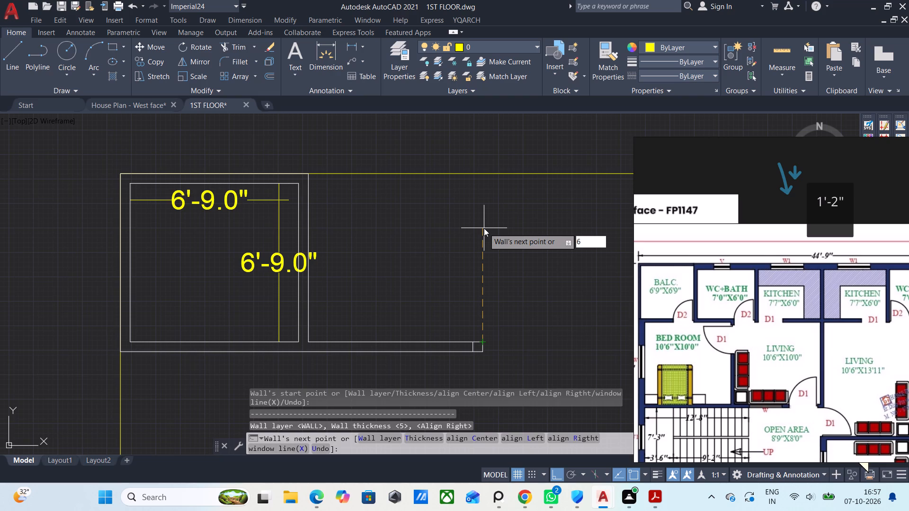
pyautogui.press('Return')
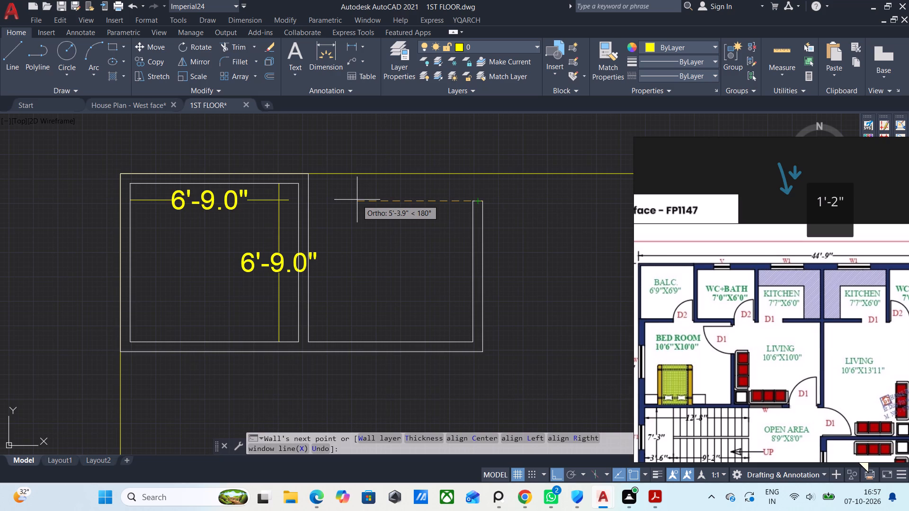
# Set the wall thickness to 14 for the WC+bath top wall.
pyautogui.click(430, 434)
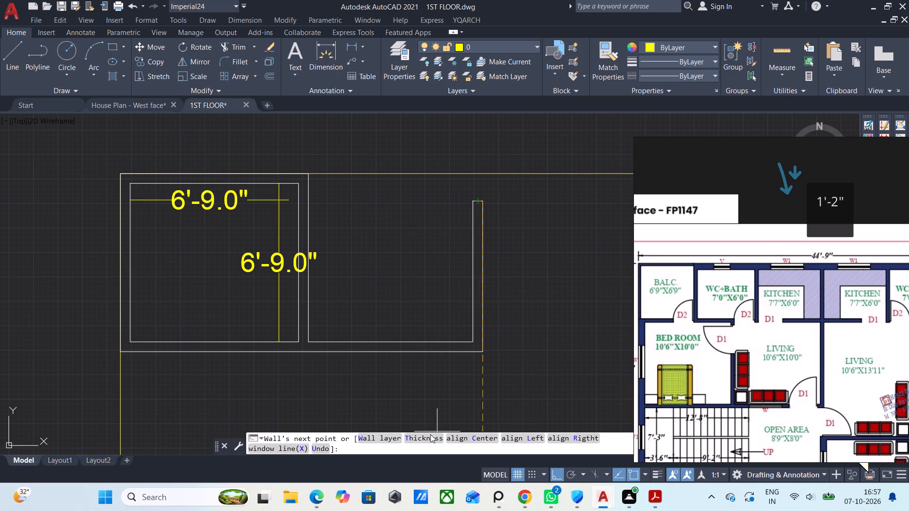
pyautogui.click(430, 439)
pyautogui.click(449, 308)
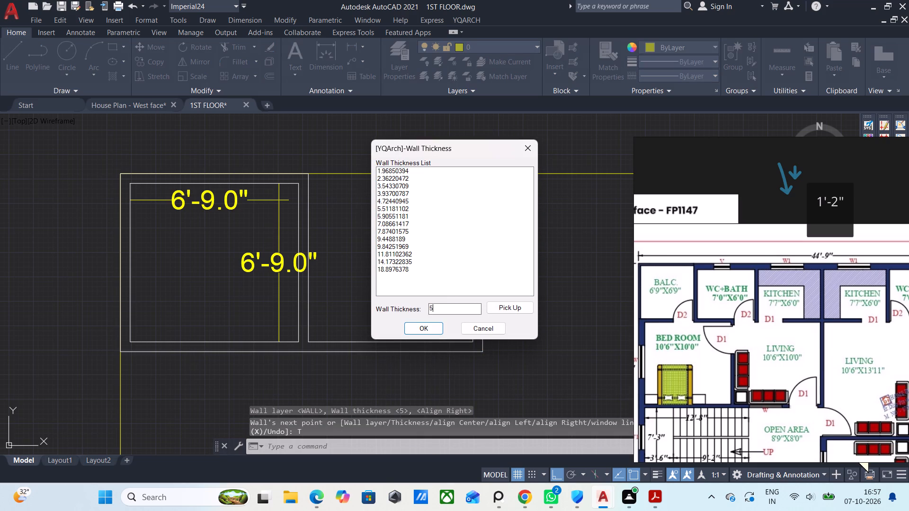
pyautogui.press('BackSpace')
pyautogui.write('14')
pyautogui.press('Return')
pyautogui.click(431, 329)
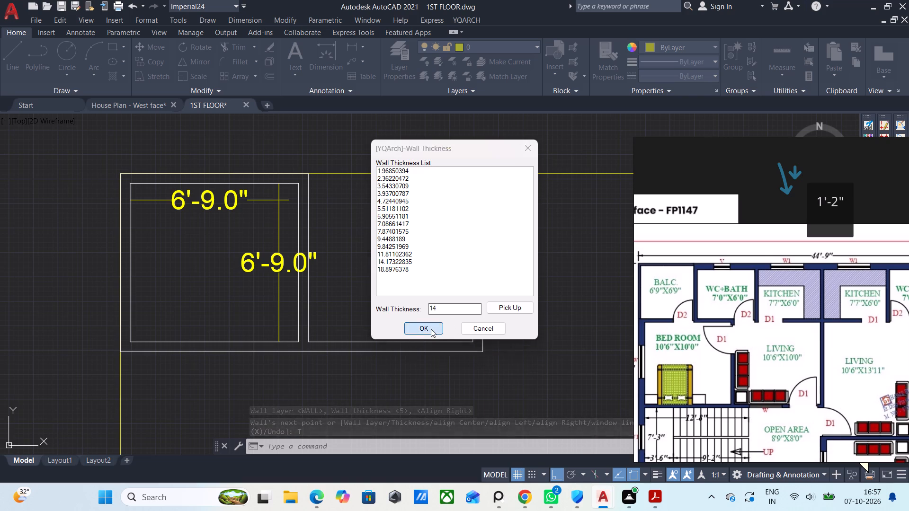
# Draw the WC+bath top wall to the balcony's right wall, undo the right-aligned segment, redraw it with left alignment, and end the wall.
pyautogui.click(307, 199)
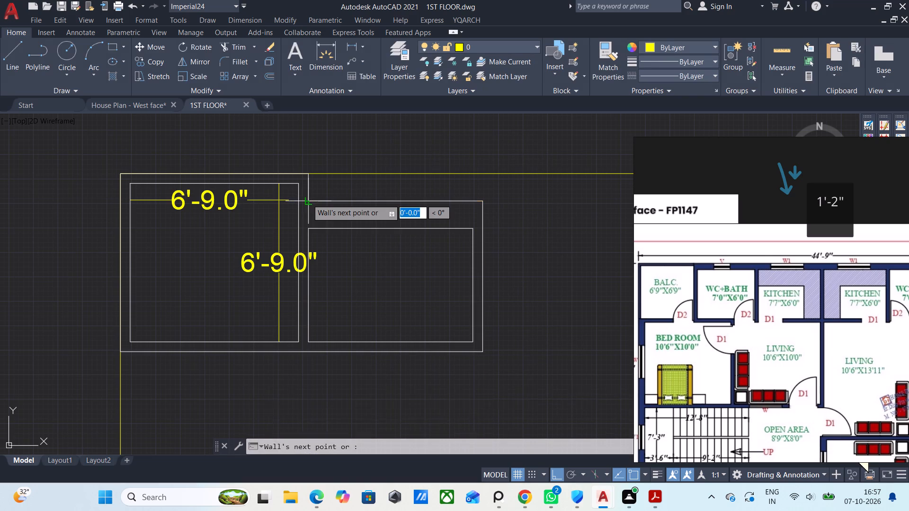
pyautogui.hotkey('ctrl', 'z')
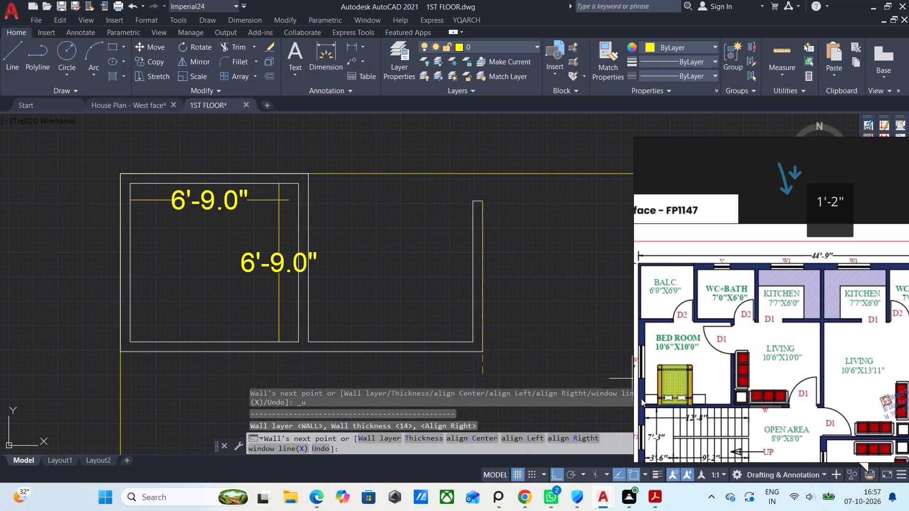
pyautogui.click(540, 437)
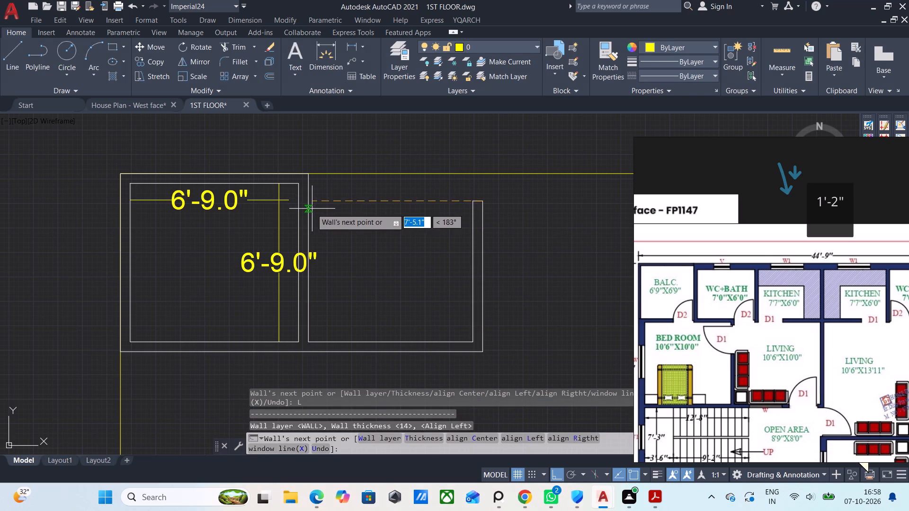
pyautogui.click(310, 201)
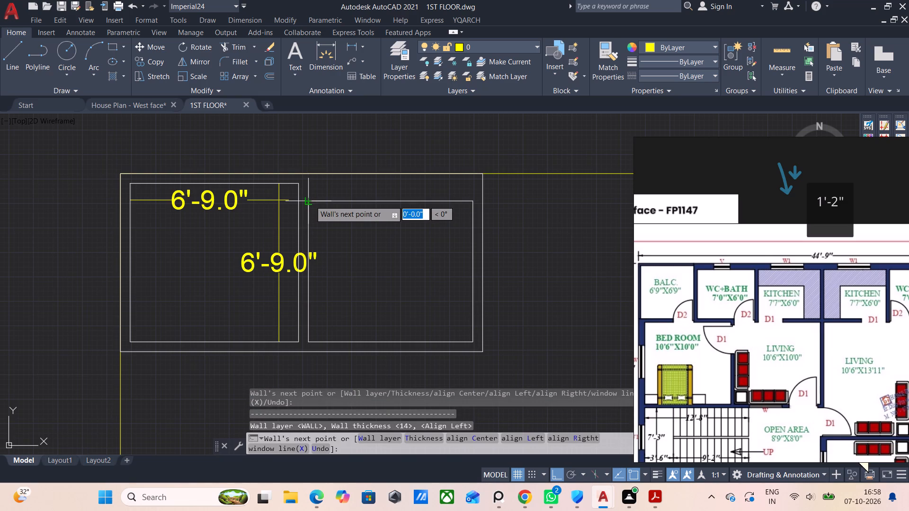
pyautogui.press('Escape')
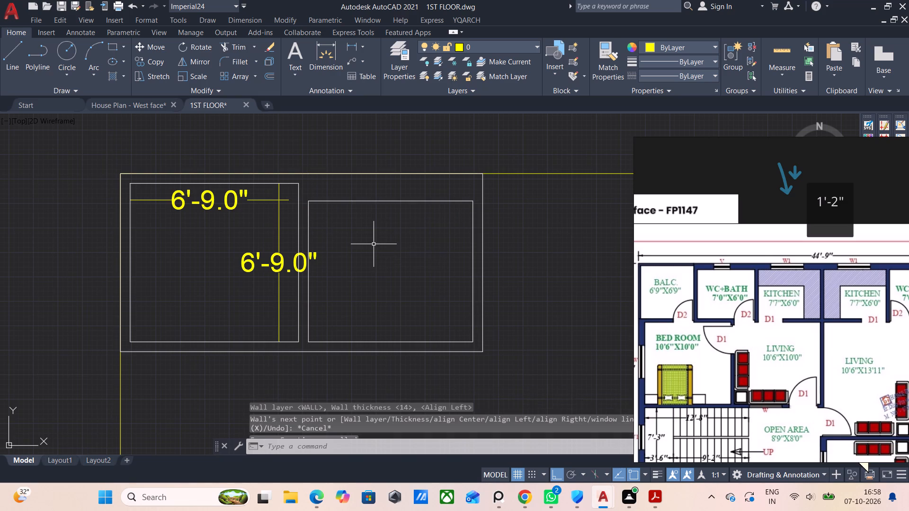
# Measure the WC+bath room's inside width and height with the quick measure tool.
pyautogui.click(786, 48)
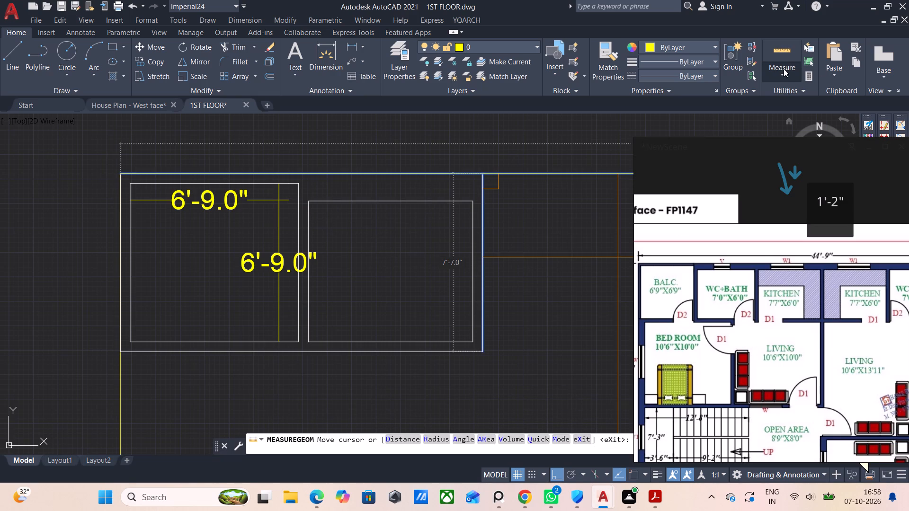
pyautogui.click(784, 70)
pyautogui.click(416, 249)
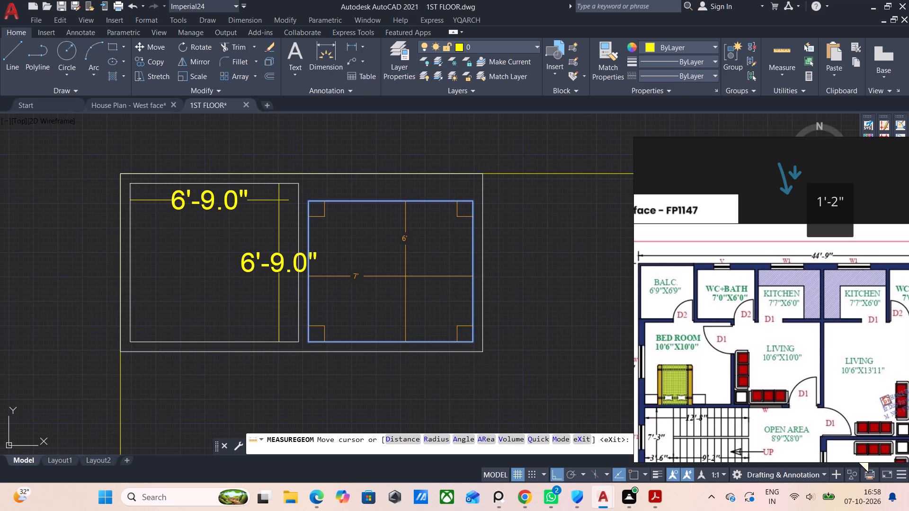
pyautogui.press('Escape')
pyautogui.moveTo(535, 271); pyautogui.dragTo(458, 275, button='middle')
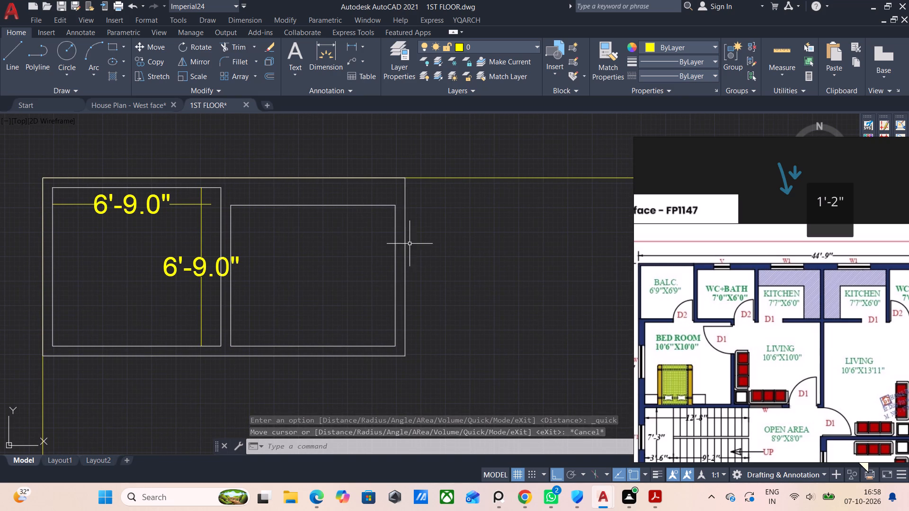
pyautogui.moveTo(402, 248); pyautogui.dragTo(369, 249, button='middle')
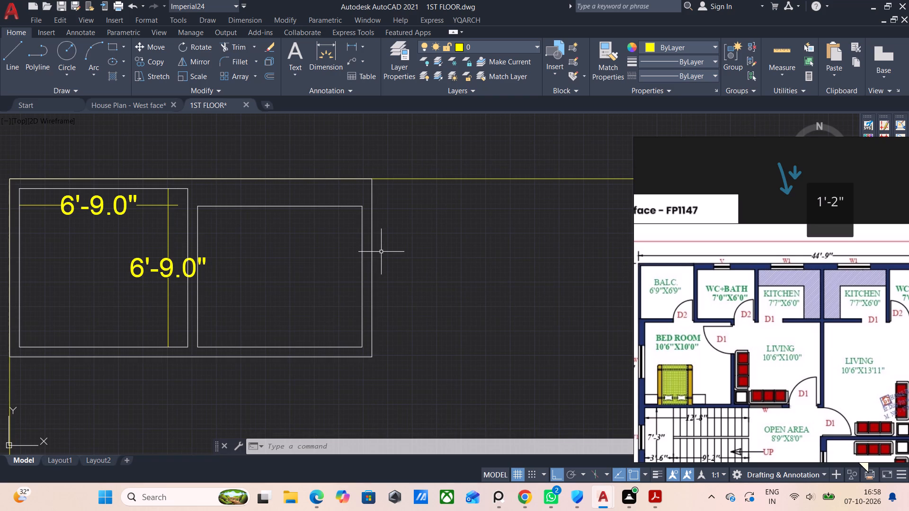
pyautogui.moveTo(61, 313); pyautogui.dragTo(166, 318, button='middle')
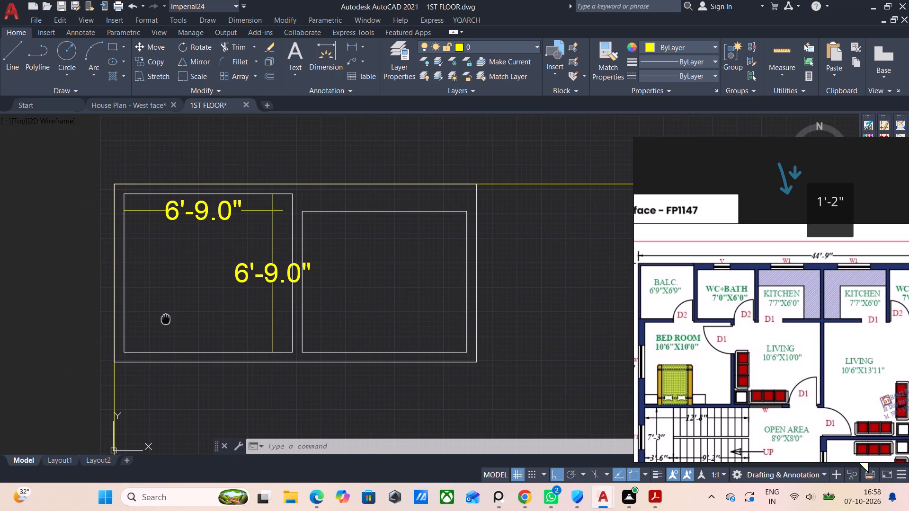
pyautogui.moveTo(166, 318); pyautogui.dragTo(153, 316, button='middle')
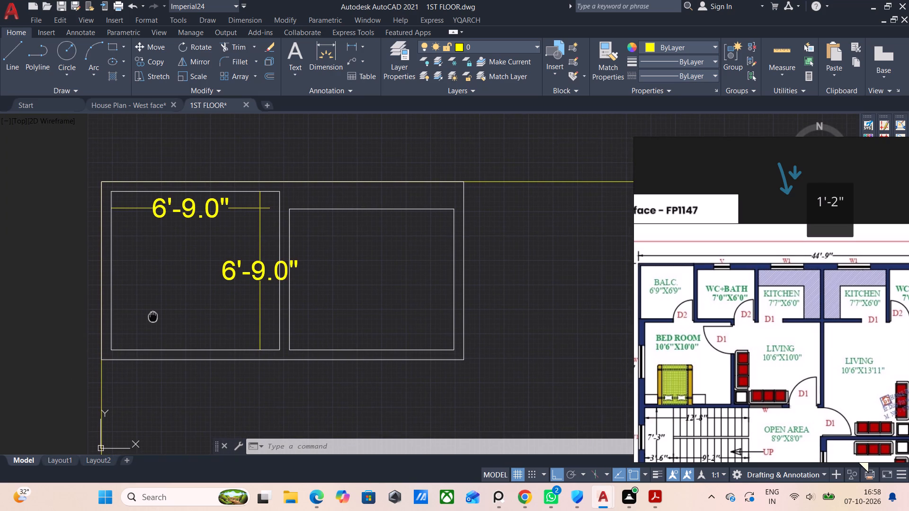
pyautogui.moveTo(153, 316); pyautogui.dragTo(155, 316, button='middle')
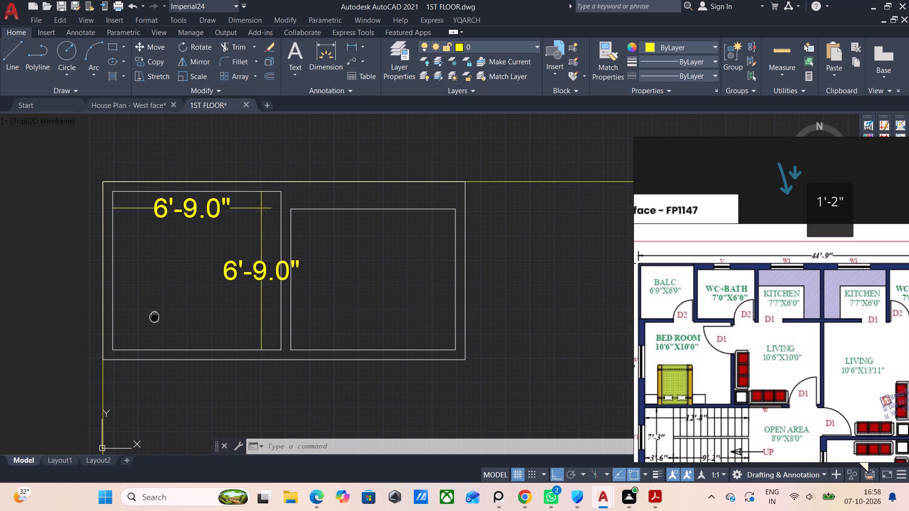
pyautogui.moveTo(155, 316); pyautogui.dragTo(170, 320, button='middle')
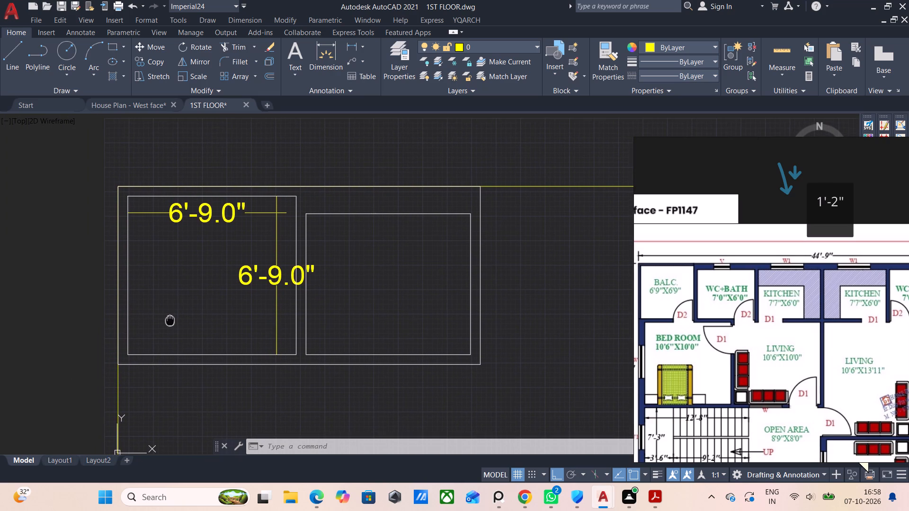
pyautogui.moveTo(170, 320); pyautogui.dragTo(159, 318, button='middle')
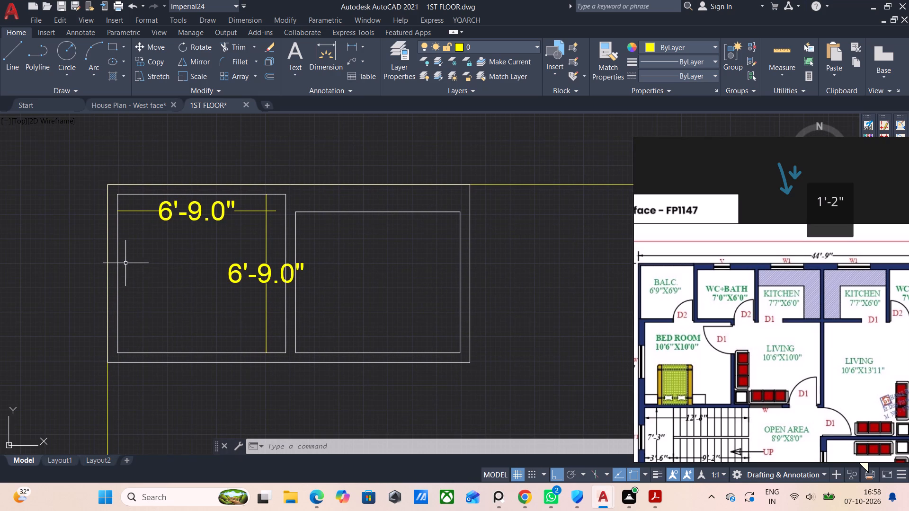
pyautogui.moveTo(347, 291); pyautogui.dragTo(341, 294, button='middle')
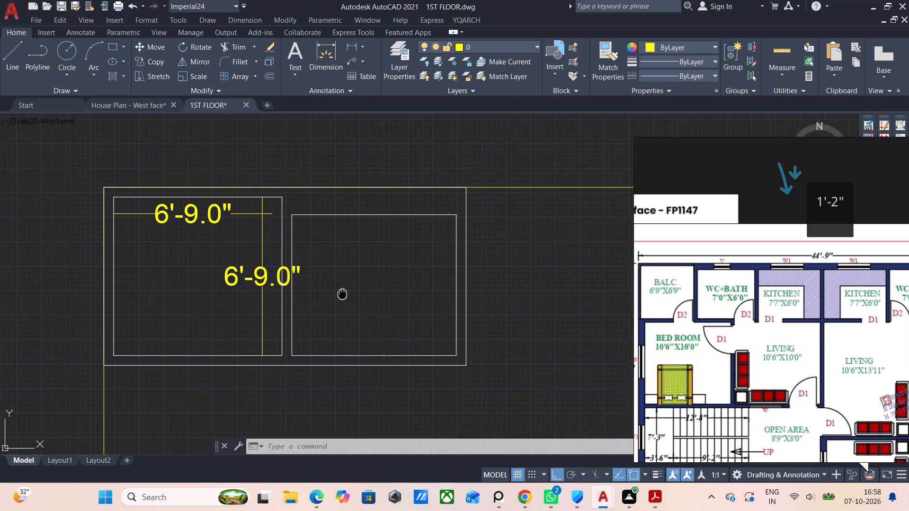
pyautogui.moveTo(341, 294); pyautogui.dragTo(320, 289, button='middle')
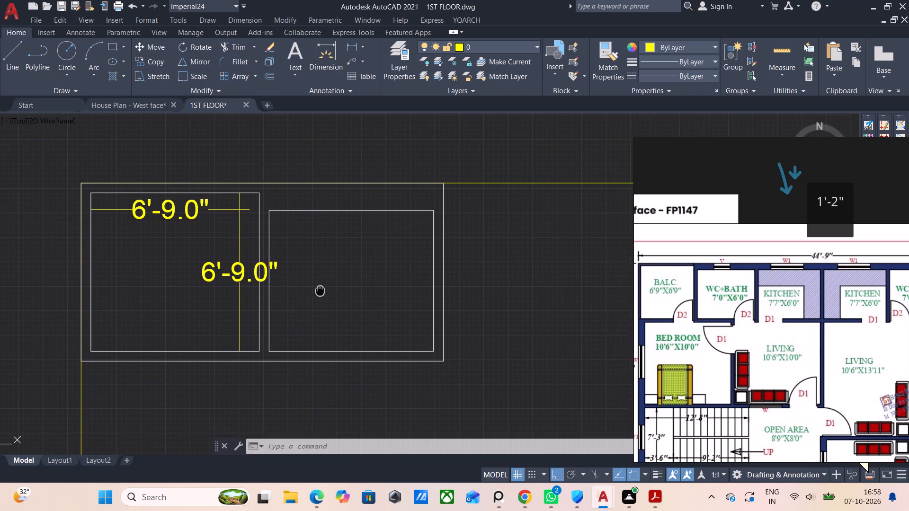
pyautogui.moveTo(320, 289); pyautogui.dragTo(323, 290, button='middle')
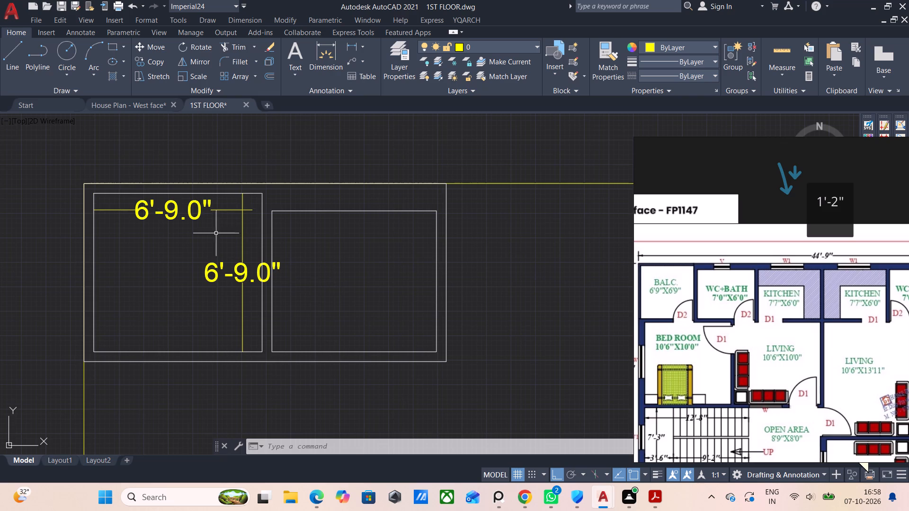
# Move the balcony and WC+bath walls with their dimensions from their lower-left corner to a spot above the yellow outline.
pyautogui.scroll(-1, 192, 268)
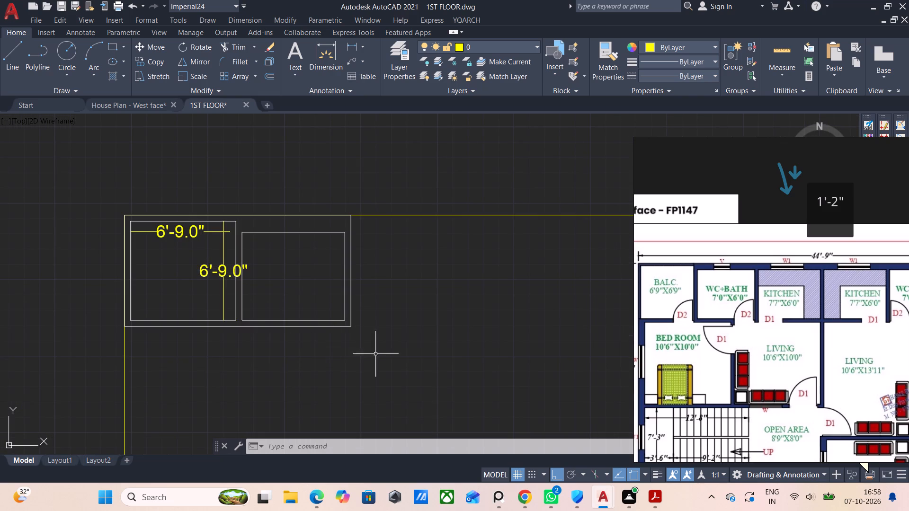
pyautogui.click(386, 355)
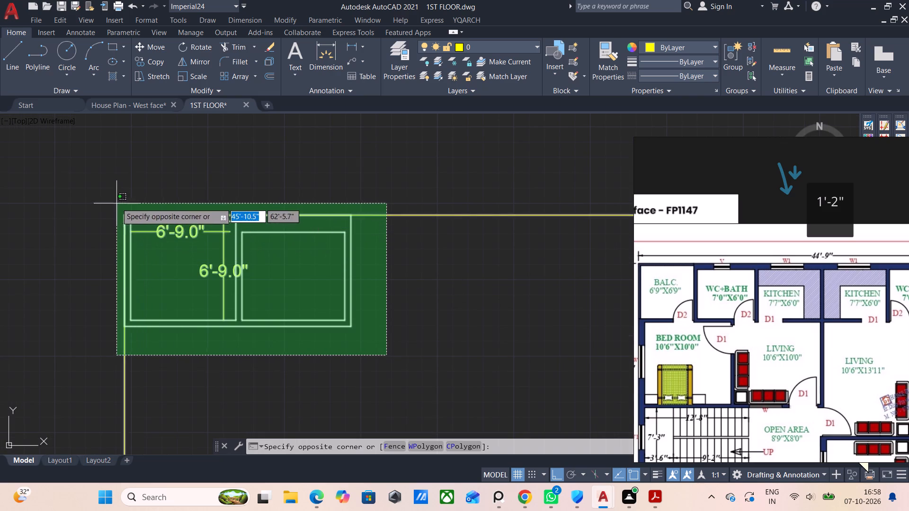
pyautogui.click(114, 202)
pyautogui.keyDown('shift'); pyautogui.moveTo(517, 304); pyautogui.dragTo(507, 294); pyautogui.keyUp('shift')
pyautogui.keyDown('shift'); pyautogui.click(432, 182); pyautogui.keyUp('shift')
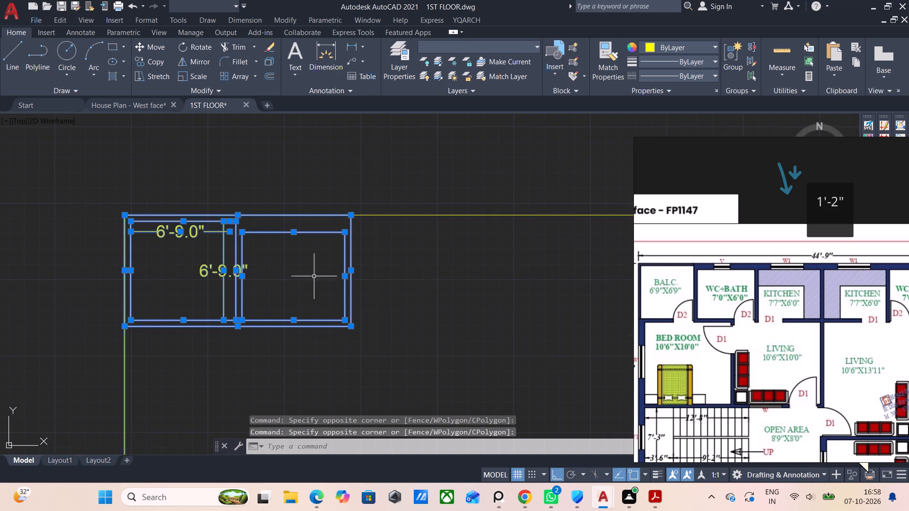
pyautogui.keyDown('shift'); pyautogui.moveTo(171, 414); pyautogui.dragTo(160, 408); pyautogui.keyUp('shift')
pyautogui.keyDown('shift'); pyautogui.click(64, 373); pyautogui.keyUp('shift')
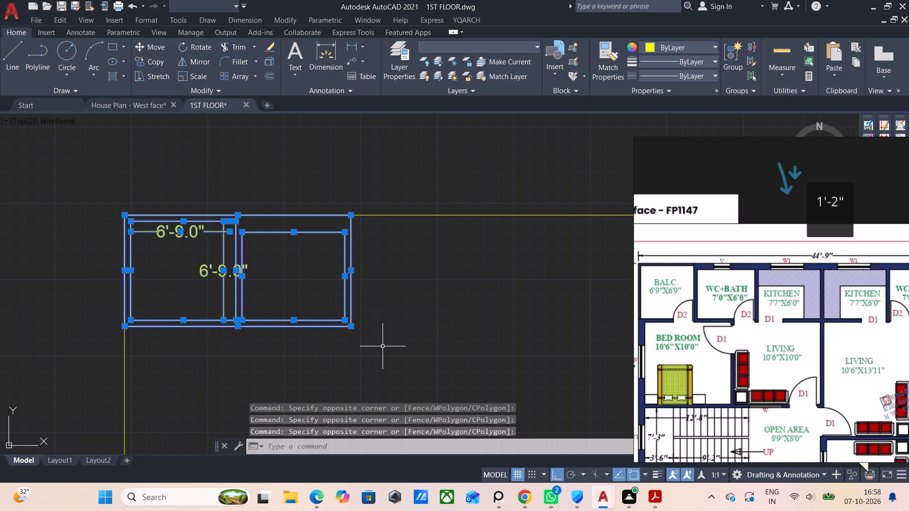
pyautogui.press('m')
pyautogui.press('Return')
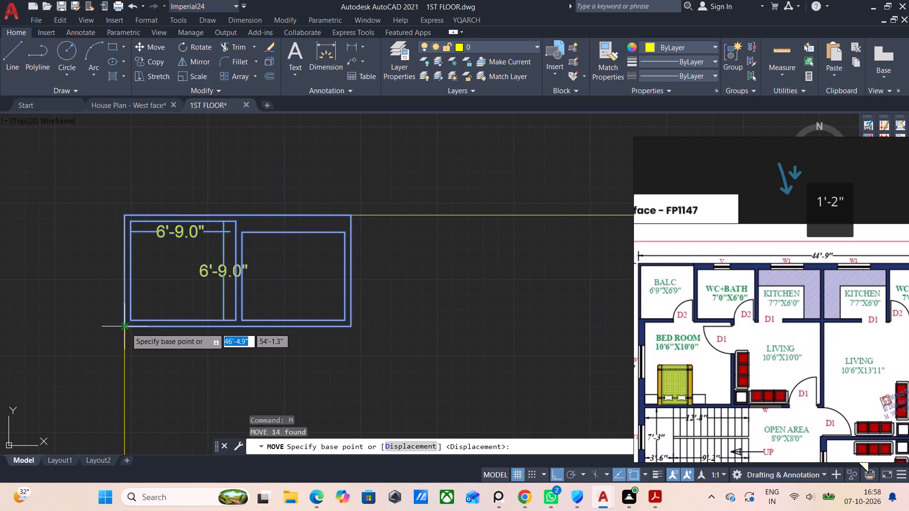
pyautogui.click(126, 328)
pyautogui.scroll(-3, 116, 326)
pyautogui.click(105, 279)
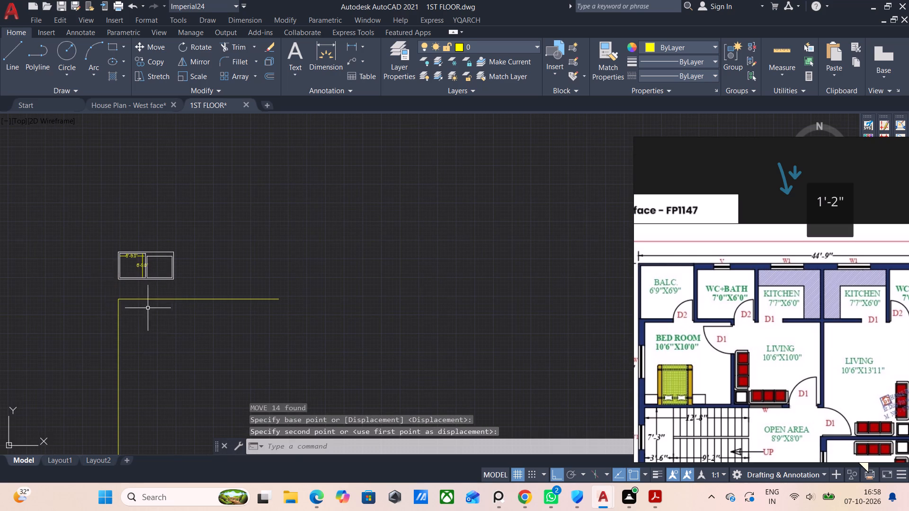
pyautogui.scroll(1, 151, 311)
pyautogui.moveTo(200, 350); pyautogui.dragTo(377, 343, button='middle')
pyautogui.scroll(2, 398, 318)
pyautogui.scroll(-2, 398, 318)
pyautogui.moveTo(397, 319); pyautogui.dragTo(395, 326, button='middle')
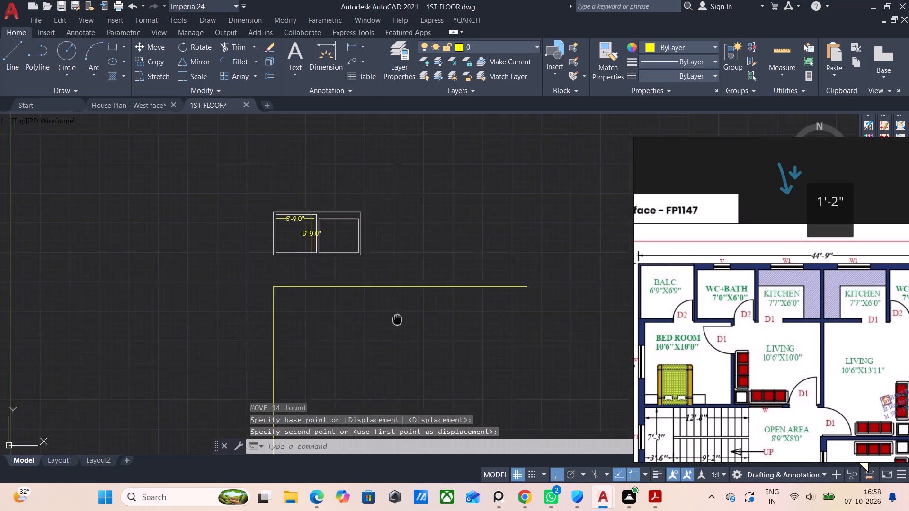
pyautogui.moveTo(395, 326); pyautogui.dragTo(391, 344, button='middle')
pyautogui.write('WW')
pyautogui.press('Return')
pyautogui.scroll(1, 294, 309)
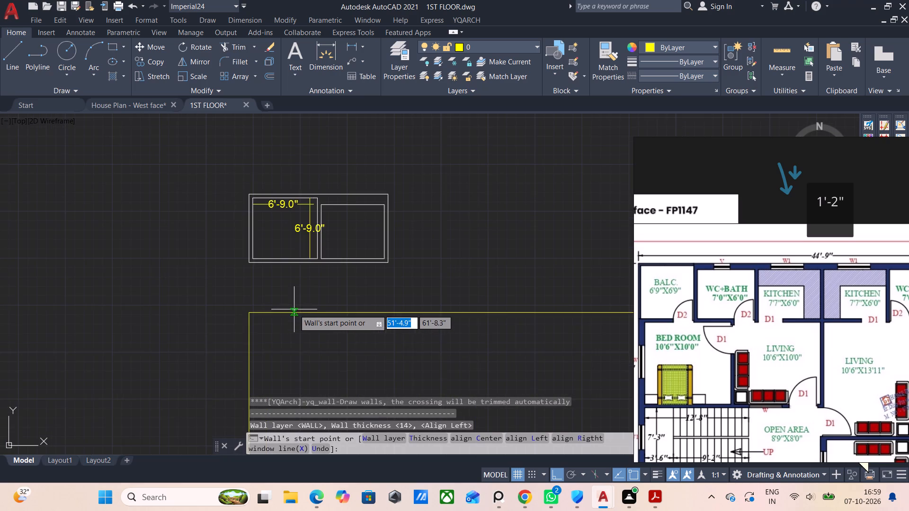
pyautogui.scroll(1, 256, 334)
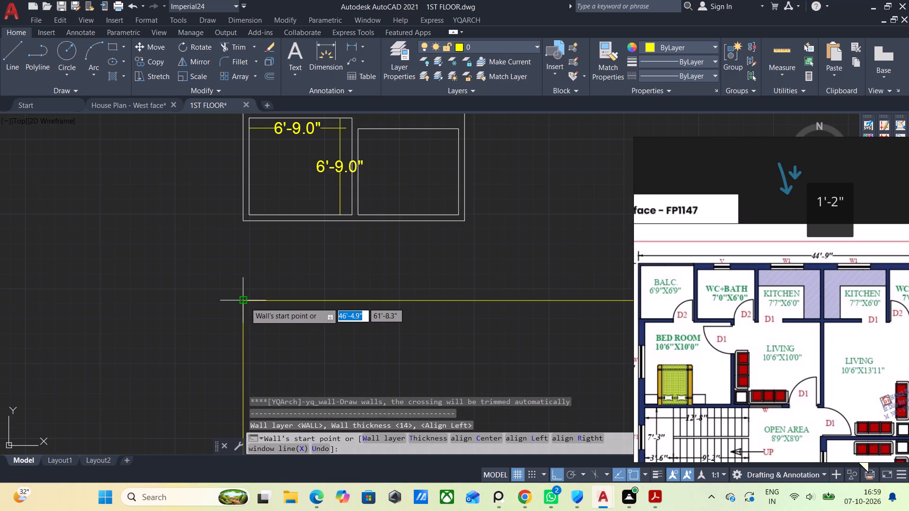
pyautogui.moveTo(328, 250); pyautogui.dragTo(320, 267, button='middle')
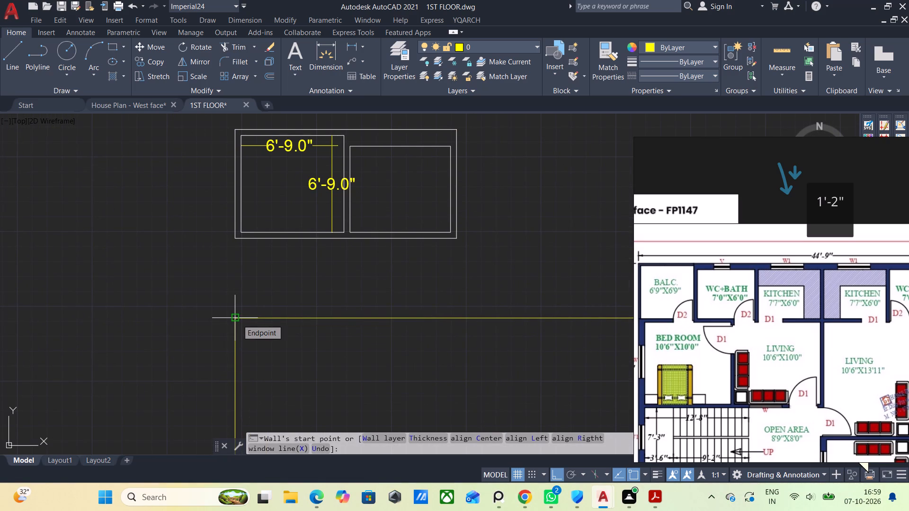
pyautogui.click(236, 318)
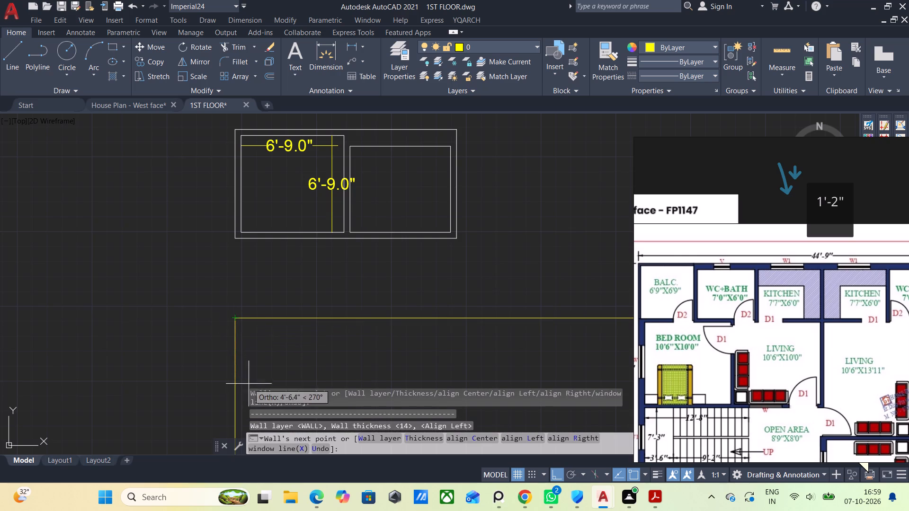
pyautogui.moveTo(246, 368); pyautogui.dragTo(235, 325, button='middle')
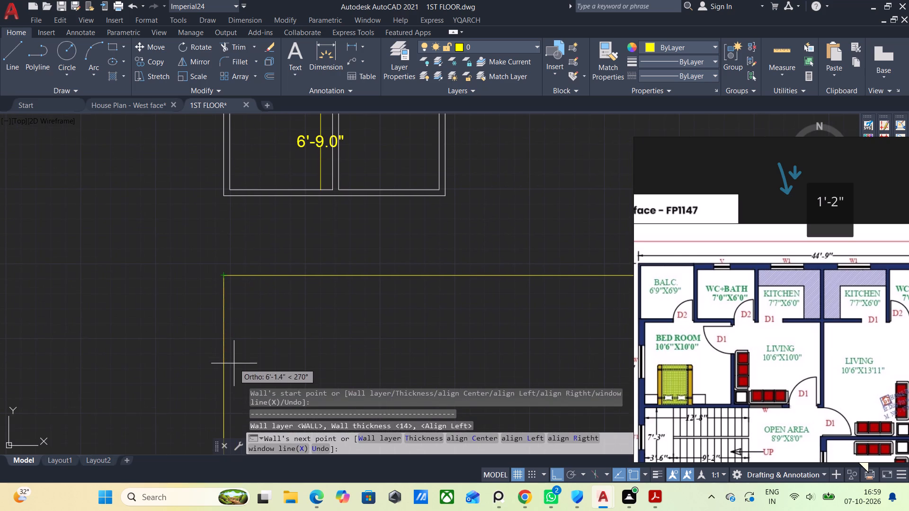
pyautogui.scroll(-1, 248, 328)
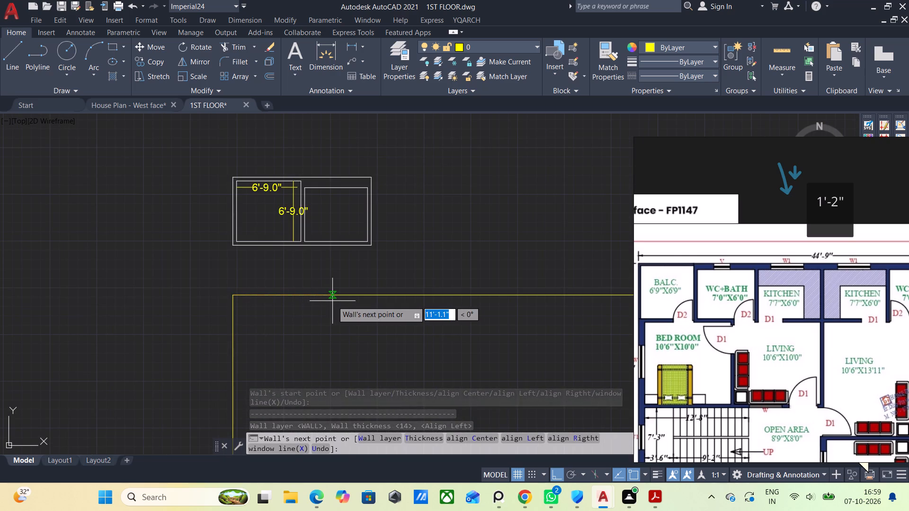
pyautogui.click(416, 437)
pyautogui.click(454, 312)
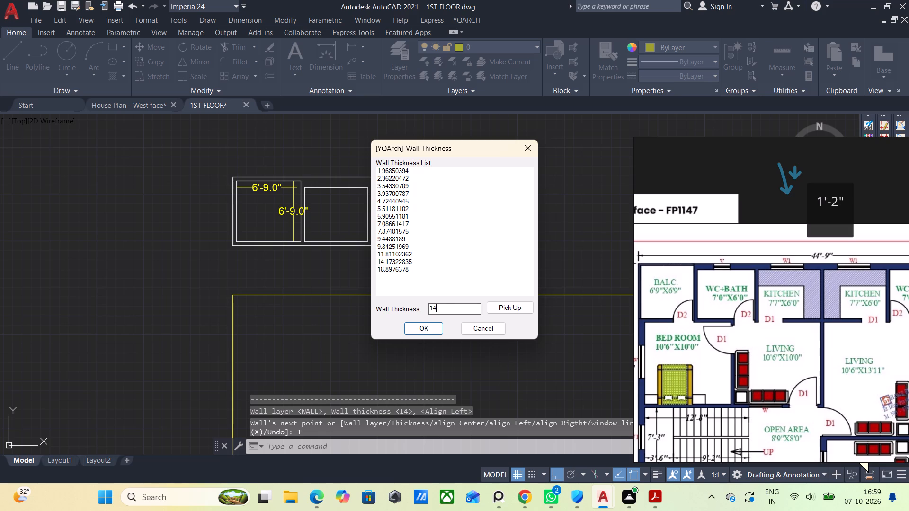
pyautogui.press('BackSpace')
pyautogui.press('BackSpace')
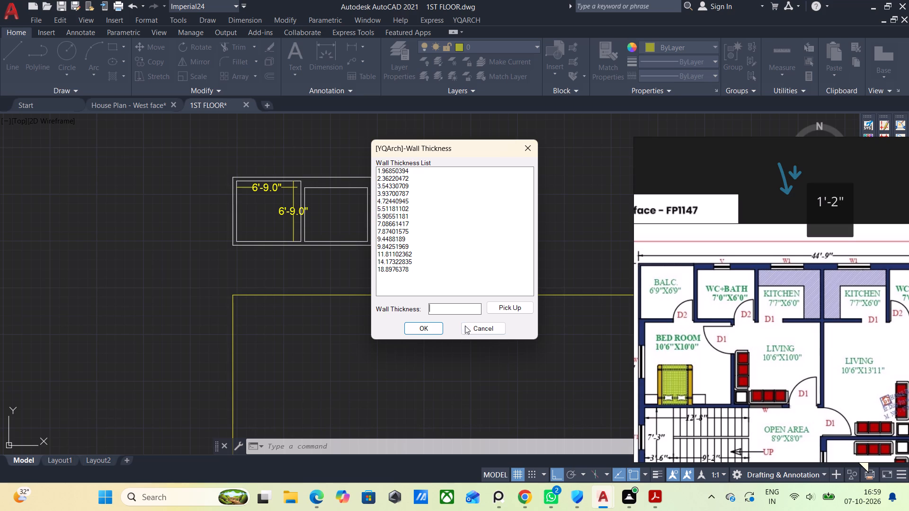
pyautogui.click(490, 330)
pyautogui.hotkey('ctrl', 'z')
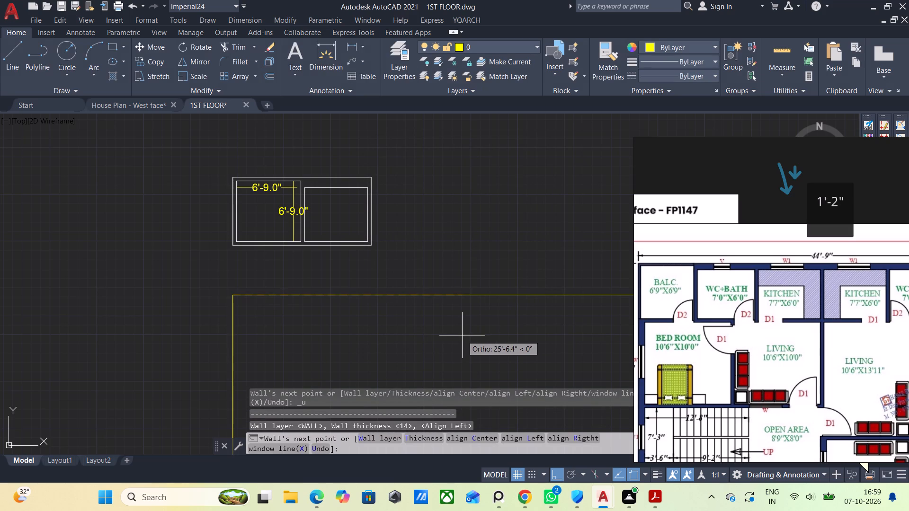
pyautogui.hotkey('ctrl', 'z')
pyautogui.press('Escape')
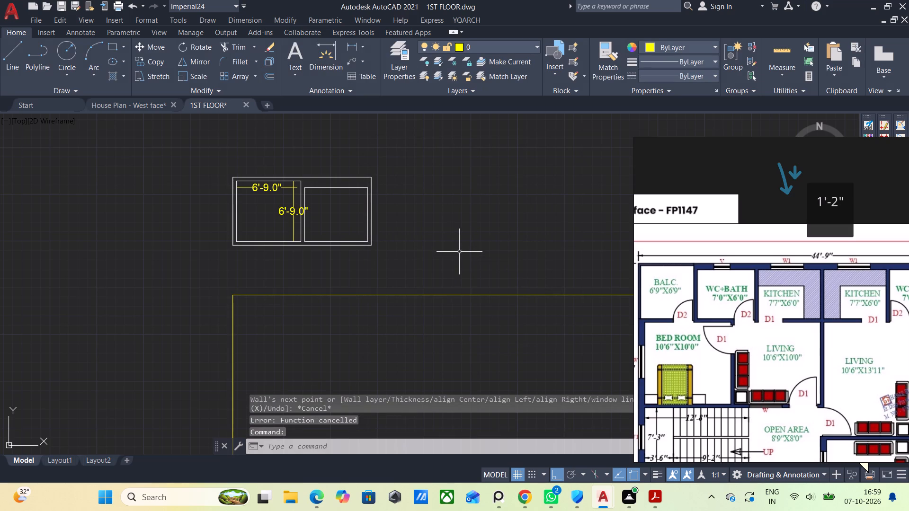
# Undo the drawing back to just the balcony's top and right walls with the horizontal dimension, removing the WC+bath walls.
pyautogui.hotkey('ctrl', 'z')
pyautogui.hotkey('ctrl', 'z')
pyautogui.hotkey('ctrl', 'z')
pyautogui.hotkey('ctrl', 'z')
pyautogui.hotkey('ctrl', 'z')
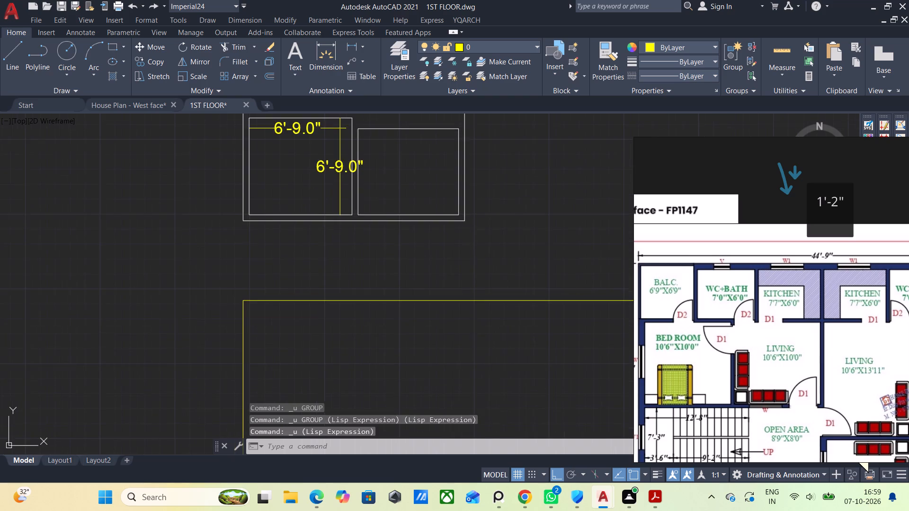
pyautogui.hotkey('ctrl', 'z')
pyautogui.hotkey('ctrl', 'z')
pyautogui.hotkey('ctrl', 'z')
pyautogui.hotkey('ctrl', 'z')
pyautogui.hotkey('ctrl', 'z')
pyautogui.hotkey('ctrl', 'z')
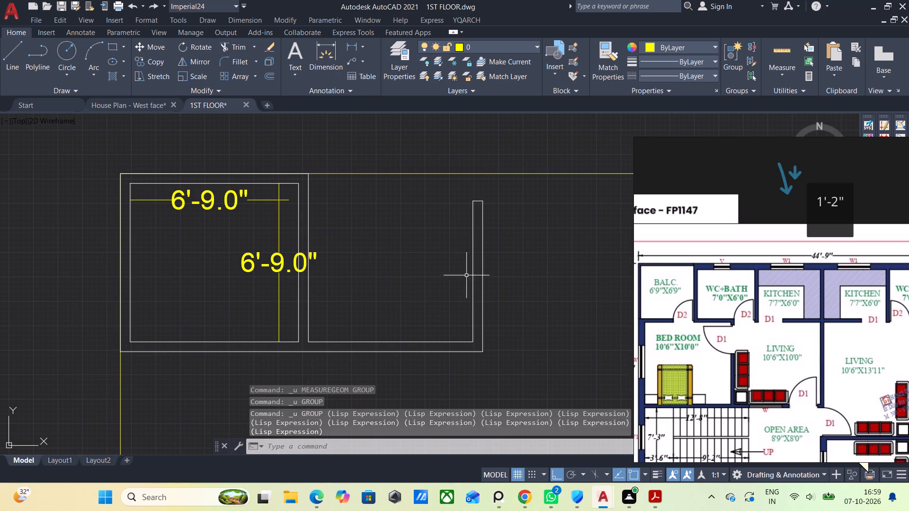
pyautogui.hotkey('ctrl', 'z')
pyautogui.hotkey('ctrl', 'z')
pyautogui.hotkey('ctrl', 'z')
pyautogui.hotkey('ctrl', 'z')
pyautogui.hotkey('ctrl', 'z')
pyautogui.hotkey('ctrl', 'z')
pyautogui.hotkey('ctrl', 'z')
pyautogui.hotkey('ctrl', 'z')
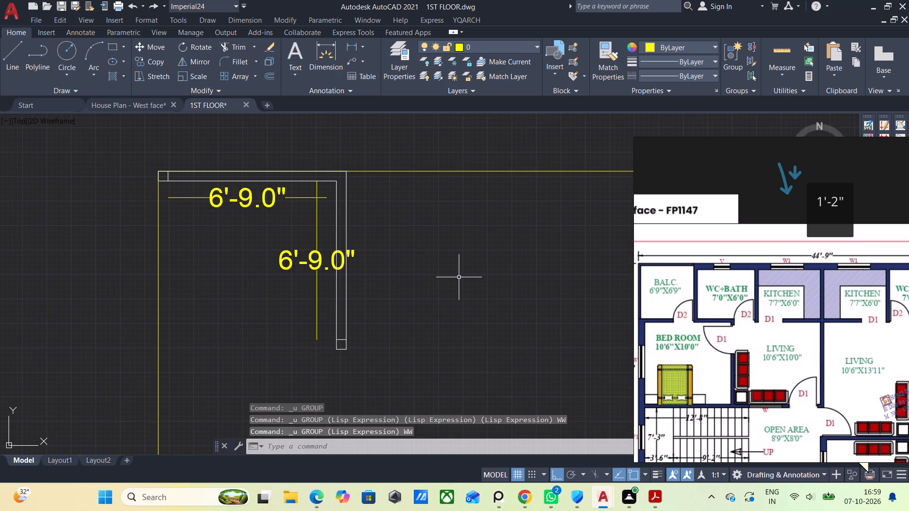
pyautogui.hotkey('ctrl', 'z')
pyautogui.hotkey('ctrl', 'z')
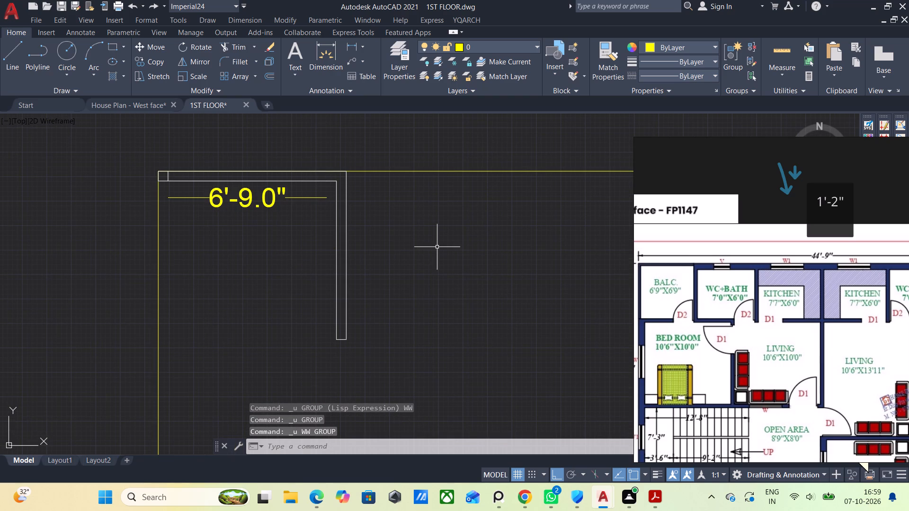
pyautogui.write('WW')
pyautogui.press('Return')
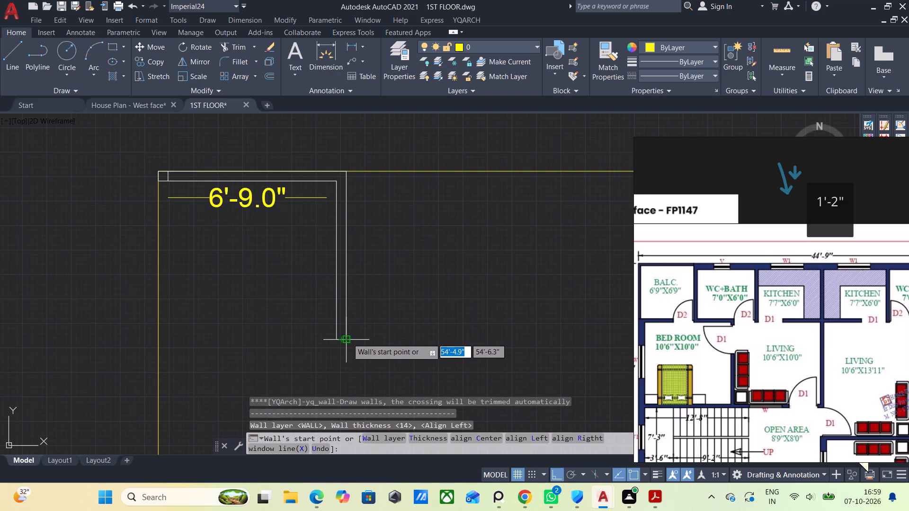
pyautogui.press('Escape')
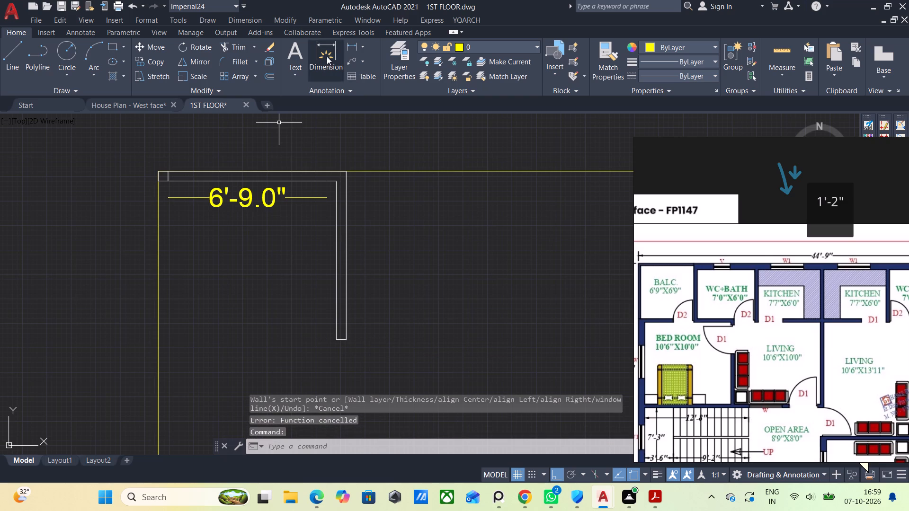
# Add a vertical linear dimension along the inner face of the balcony's right wall.
pyautogui.click(354, 47)
pyautogui.click(334, 184)
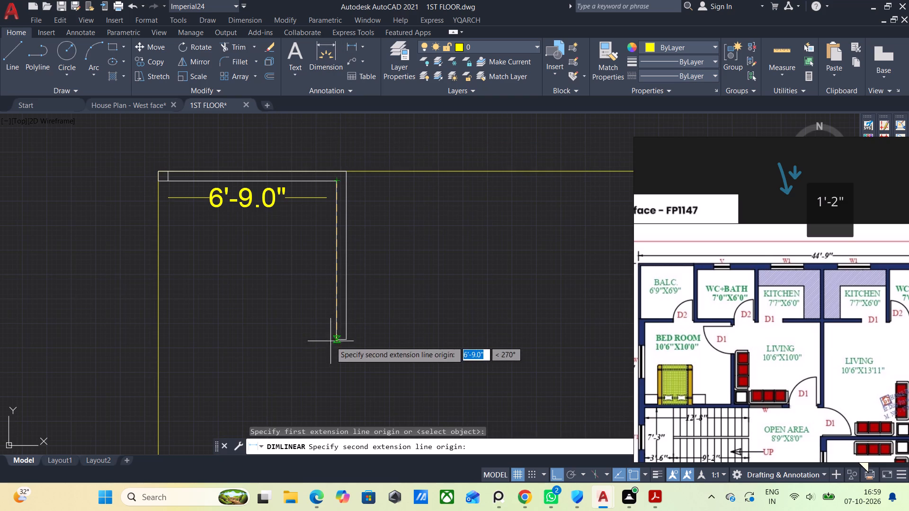
pyautogui.click(335, 342)
pyautogui.click(310, 325)
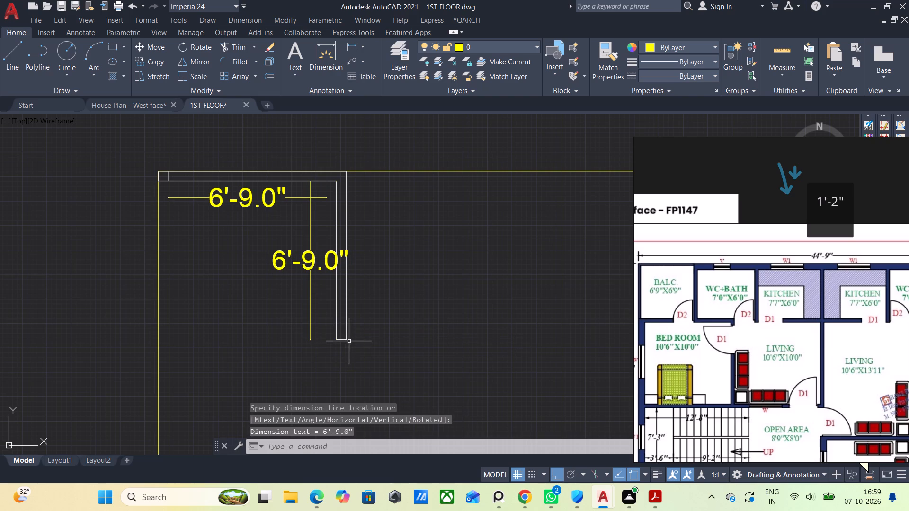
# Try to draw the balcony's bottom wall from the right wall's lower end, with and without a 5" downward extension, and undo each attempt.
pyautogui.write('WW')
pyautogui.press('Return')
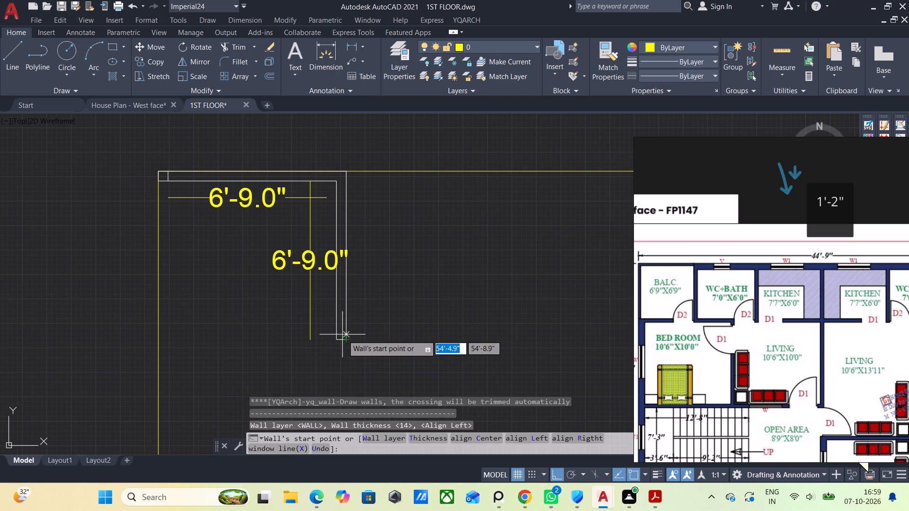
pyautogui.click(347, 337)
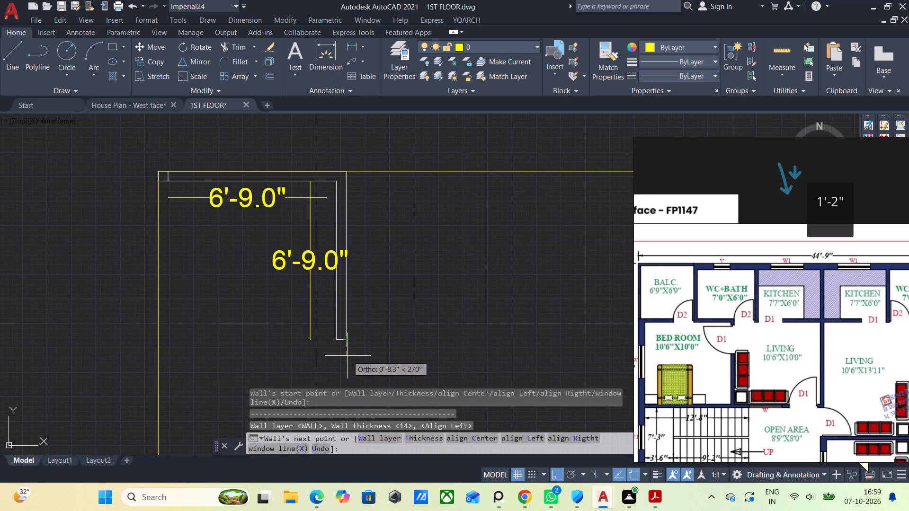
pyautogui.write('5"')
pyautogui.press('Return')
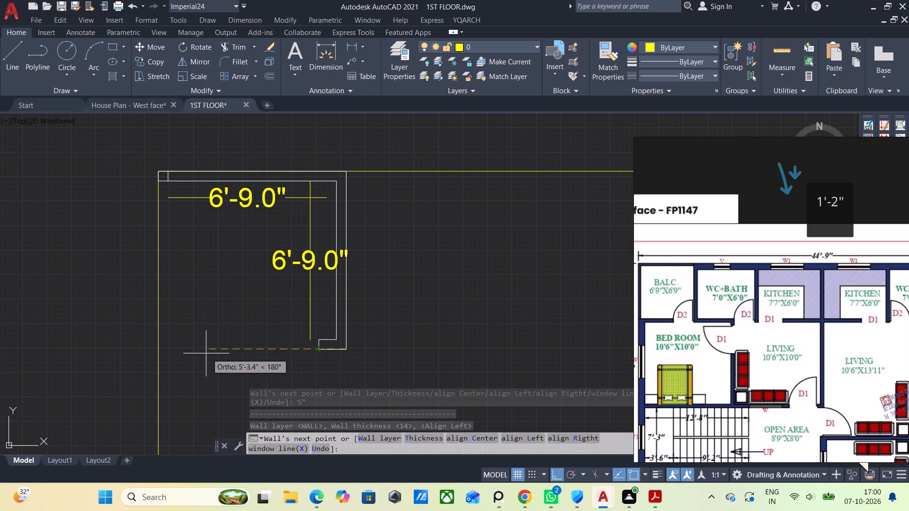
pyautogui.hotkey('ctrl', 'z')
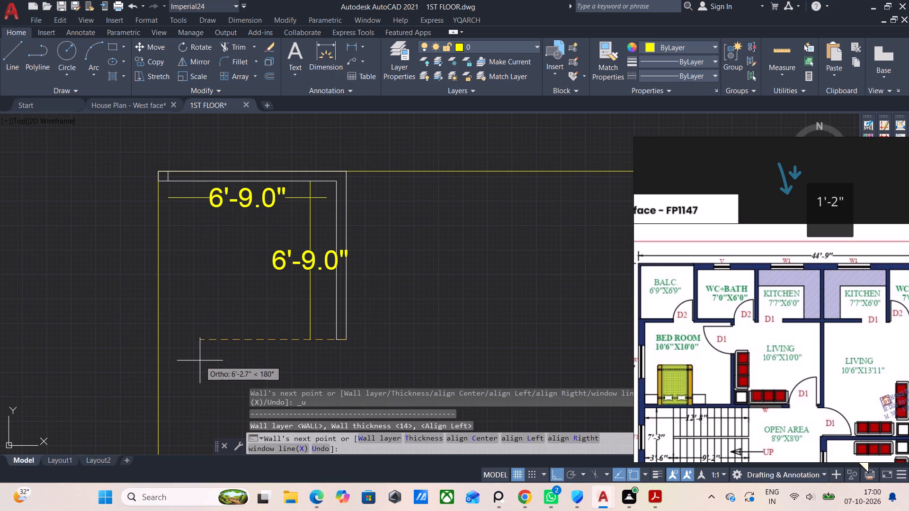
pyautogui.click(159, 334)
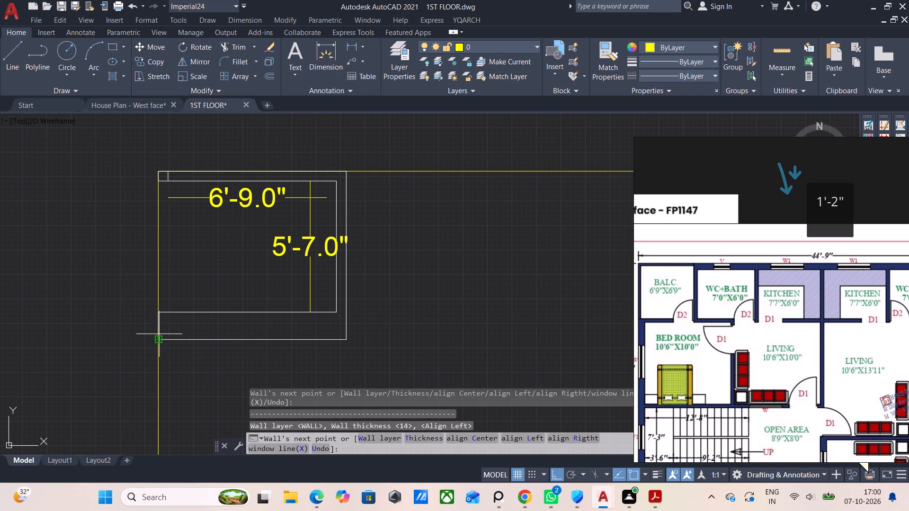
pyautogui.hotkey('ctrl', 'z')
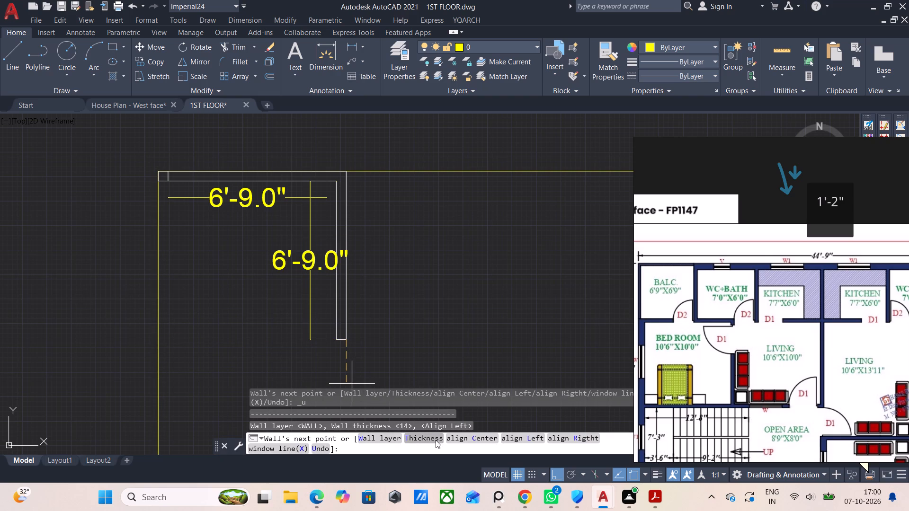
# Set the wall thickness to 5 for the wall being drawn.
pyautogui.click(436, 439)
pyautogui.click(458, 308)
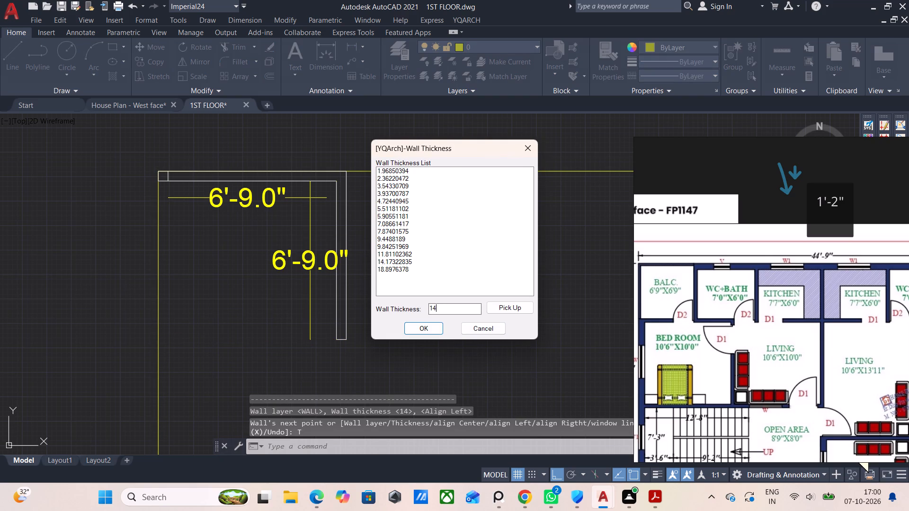
pyautogui.press('BackSpace')
pyautogui.press('BackSpace')
pyautogui.press('5')
pyautogui.press('Return')
pyautogui.click(440, 328)
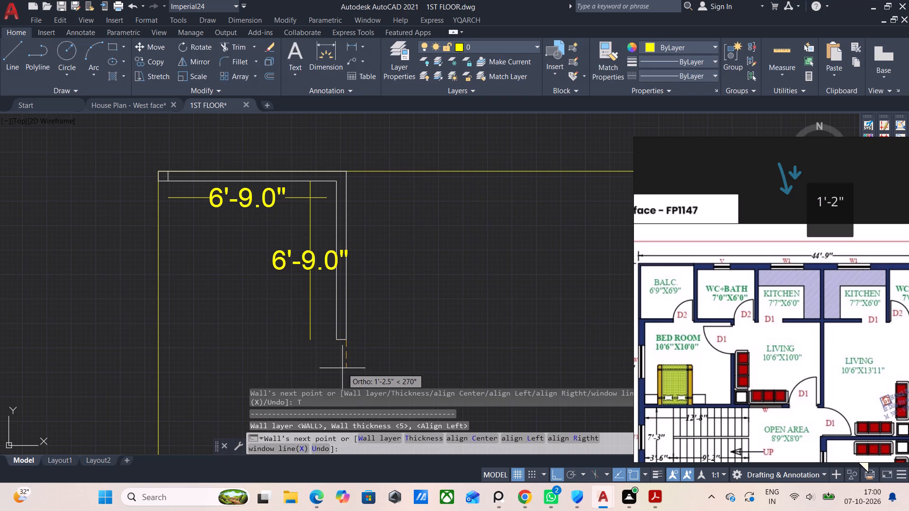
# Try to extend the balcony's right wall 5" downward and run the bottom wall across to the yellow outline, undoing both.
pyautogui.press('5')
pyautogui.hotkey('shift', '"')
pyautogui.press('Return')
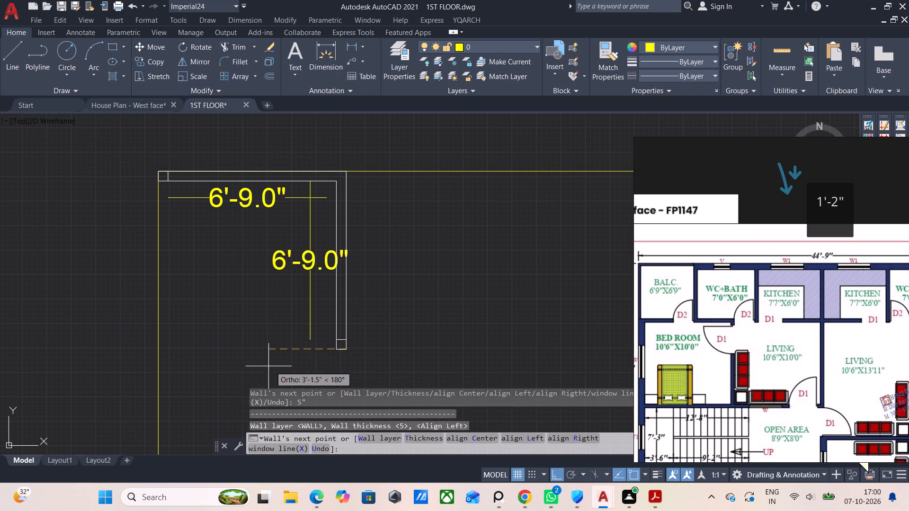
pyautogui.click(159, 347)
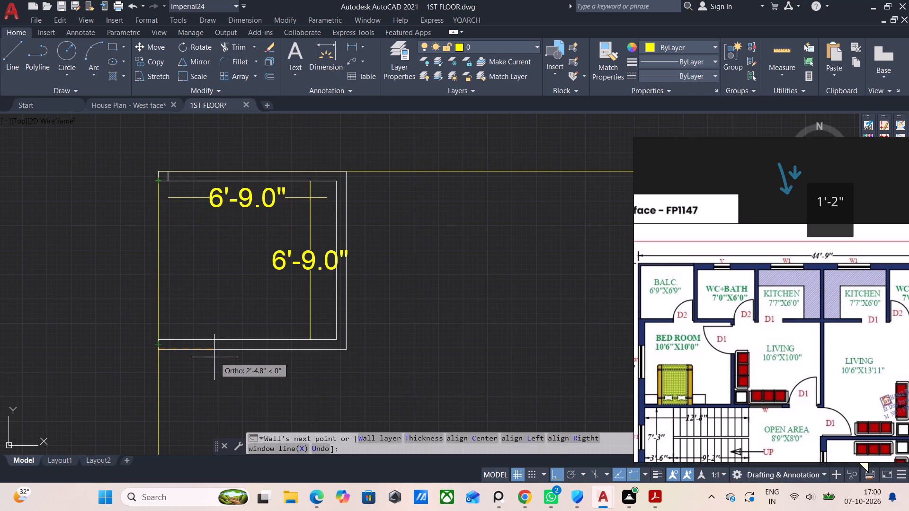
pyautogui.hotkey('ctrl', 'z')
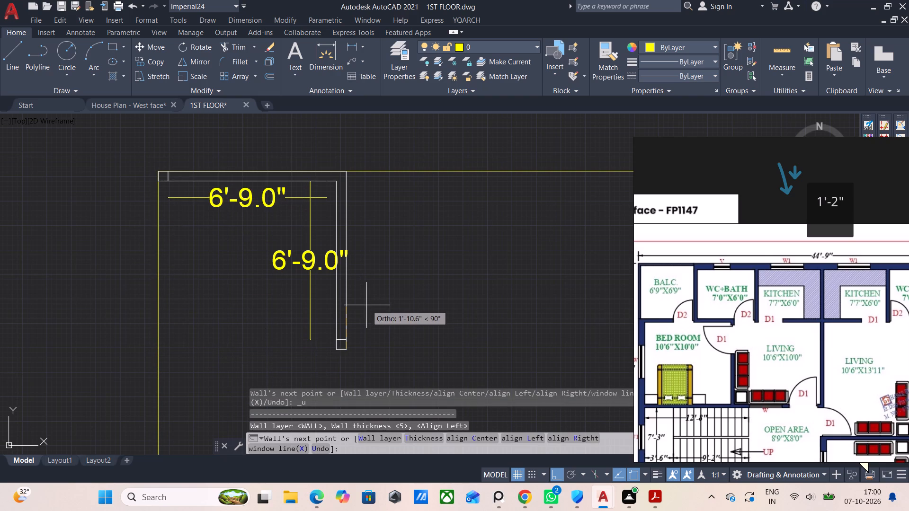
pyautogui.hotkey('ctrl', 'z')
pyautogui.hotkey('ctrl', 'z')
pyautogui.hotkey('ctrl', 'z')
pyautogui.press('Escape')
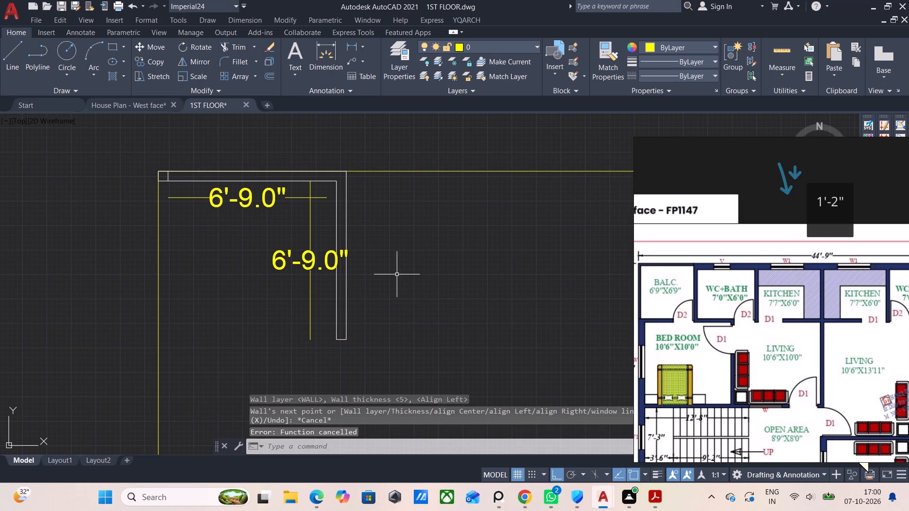
# Undo the balcony's vertical dimension and right wall, back to the top wall with its horizontal dimension.
pyautogui.hotkey('ctrl', 'z')
pyautogui.hotkey('ctrl', 'z')
pyautogui.hotkey('ctrl', 'z')
pyautogui.hotkey('ctrl', 'z')
pyautogui.hotkey('ctrl', 'z')
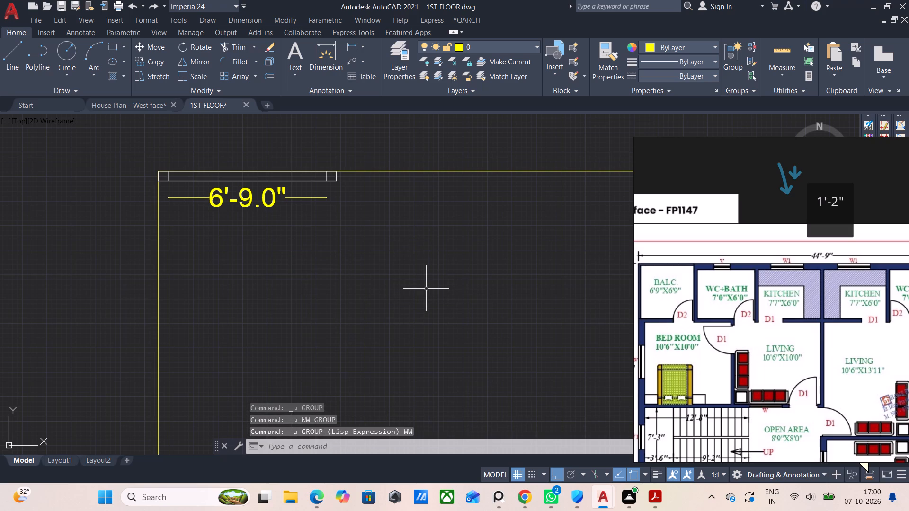
pyautogui.hotkey('ctrl', 'z')
pyautogui.moveTo(289, 297); pyautogui.dragTo(394, 276, button='middle')
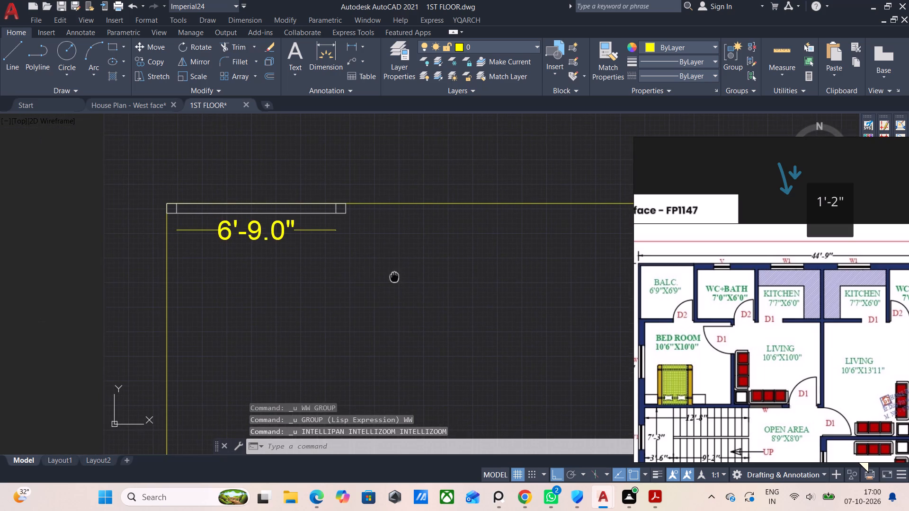
pyautogui.moveTo(394, 276); pyautogui.dragTo(395, 276, button='middle')
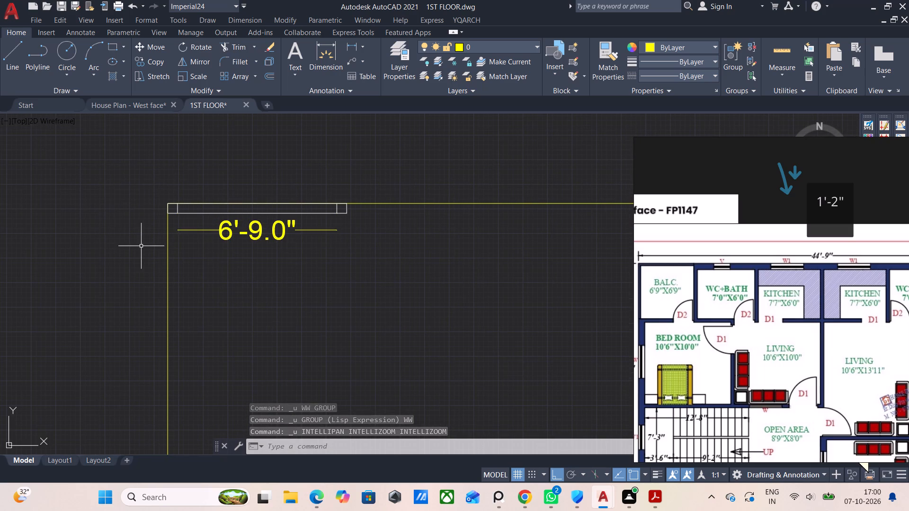
pyautogui.moveTo(203, 271); pyautogui.dragTo(235, 274, button='middle')
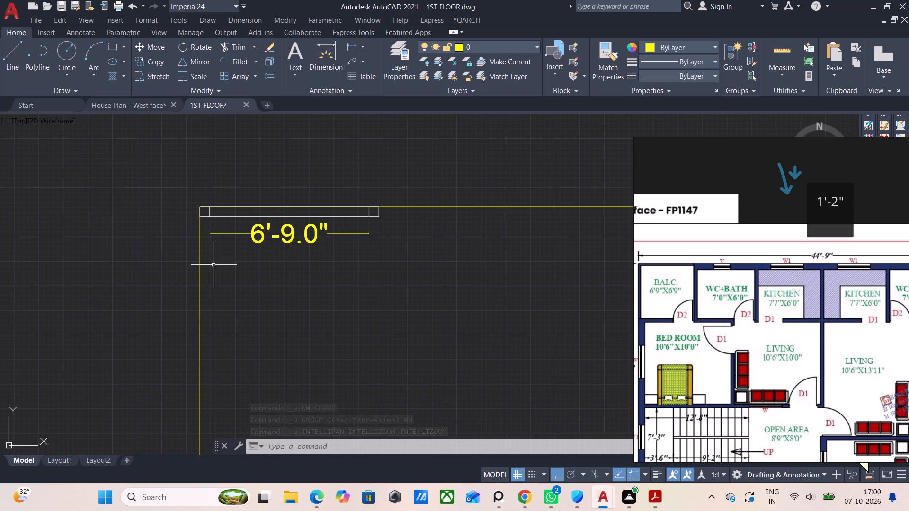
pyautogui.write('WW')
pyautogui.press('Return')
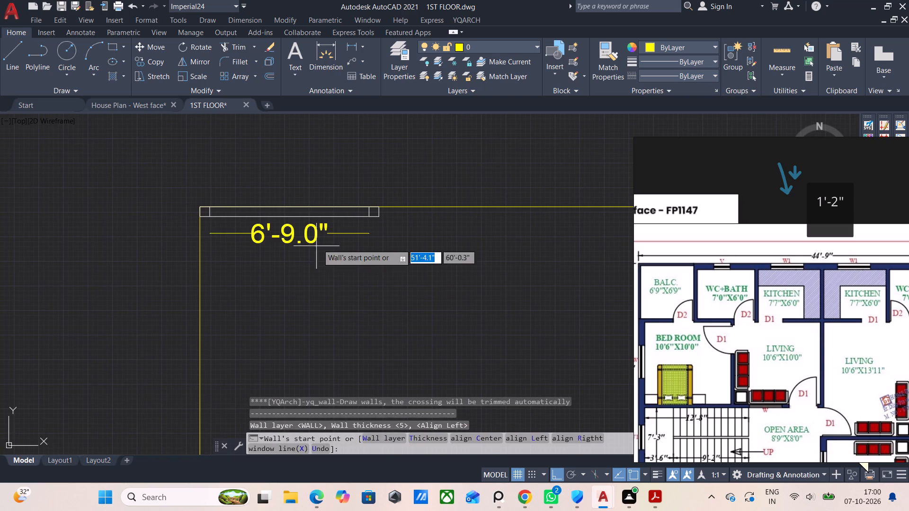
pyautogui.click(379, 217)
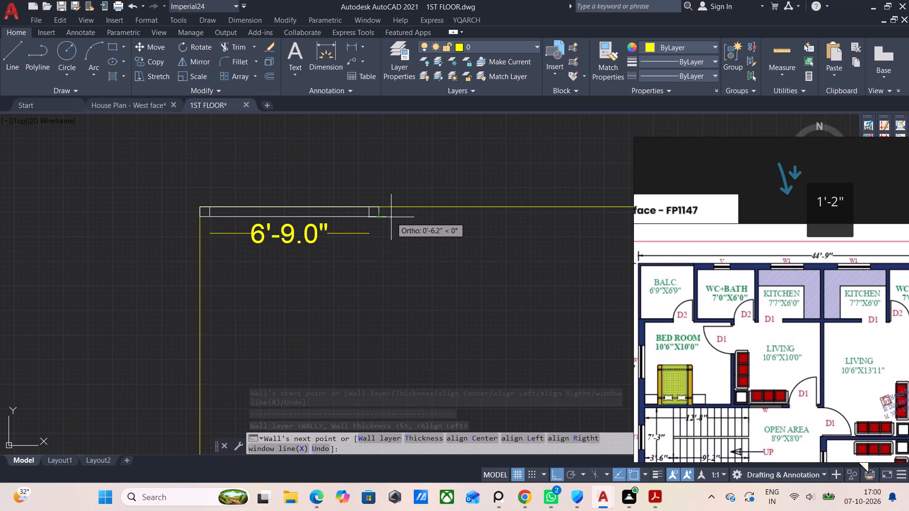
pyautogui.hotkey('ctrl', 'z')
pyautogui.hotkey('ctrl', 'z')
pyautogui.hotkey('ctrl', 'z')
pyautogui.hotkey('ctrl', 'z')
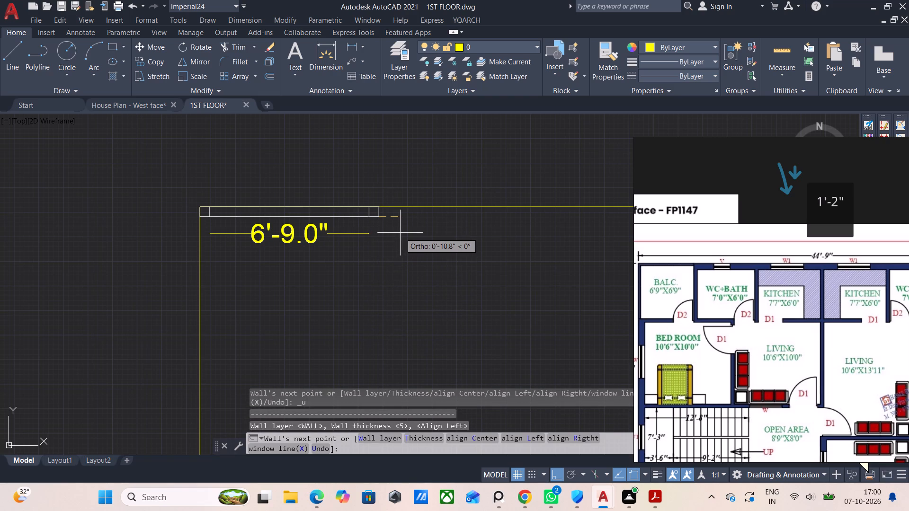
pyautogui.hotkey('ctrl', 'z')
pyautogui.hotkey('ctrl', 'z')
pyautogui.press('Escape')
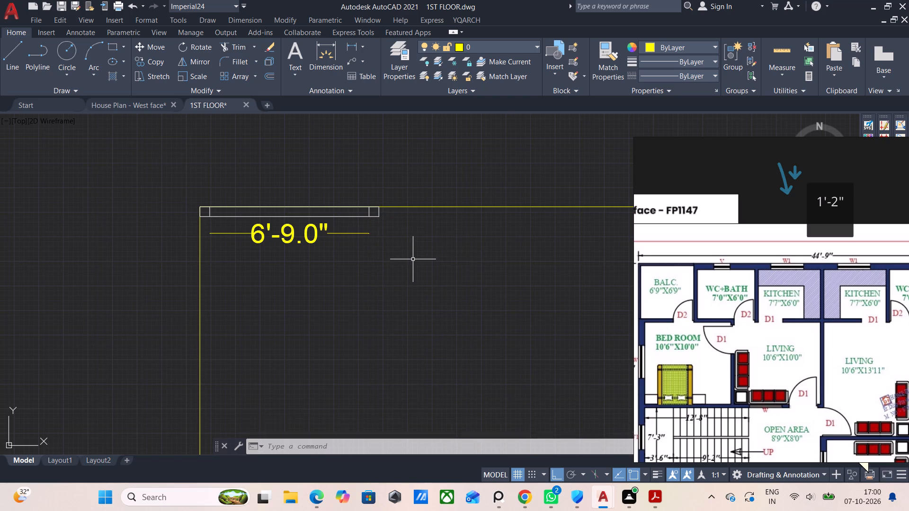
# Undo the balcony's horizontal dimension and the short end segment at the right end of the top wall.
pyautogui.hotkey('ctrl', 'z')
pyautogui.hotkey('ctrl', 'z')
pyautogui.hotkey('ctrl', 'z')
pyautogui.hotkey('ctrl', 'z')
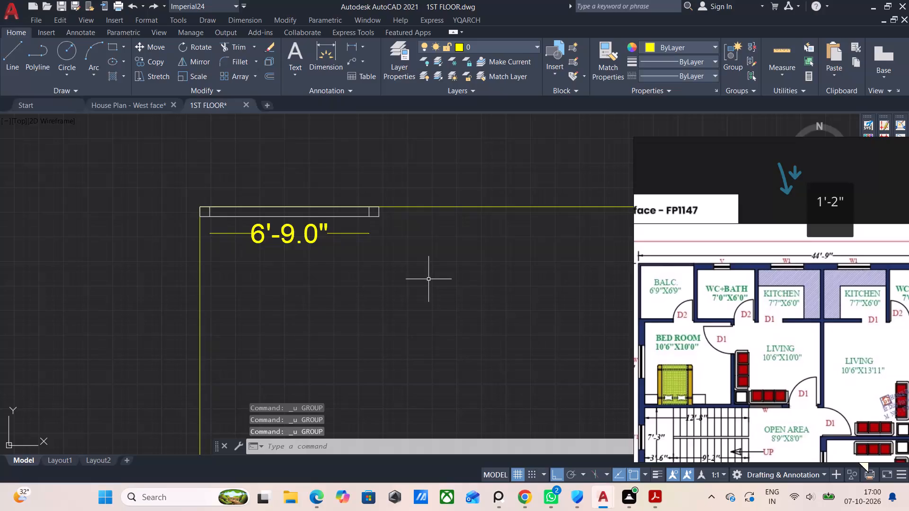
pyautogui.hotkey('ctrl', 'z')
pyautogui.hotkey('ctrl', 'z')
pyautogui.hotkey('ctrl', 'z')
pyautogui.hotkey('ctrl', 'z')
pyautogui.hotkey('ctrl', 'z')
pyautogui.hotkey('ctrl', 'z')
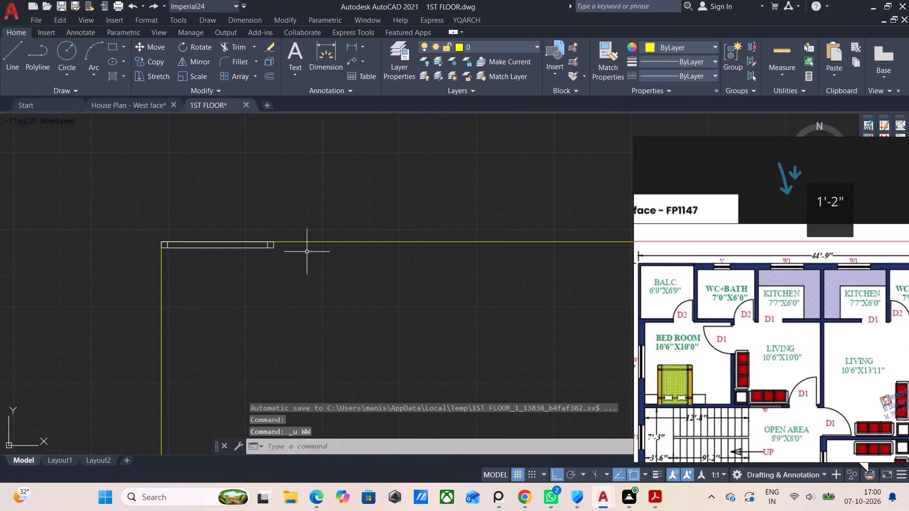
pyautogui.scroll(2, 307, 251)
pyautogui.hotkey('ctrl', 'z')
pyautogui.hotkey('ctrl', 'z')
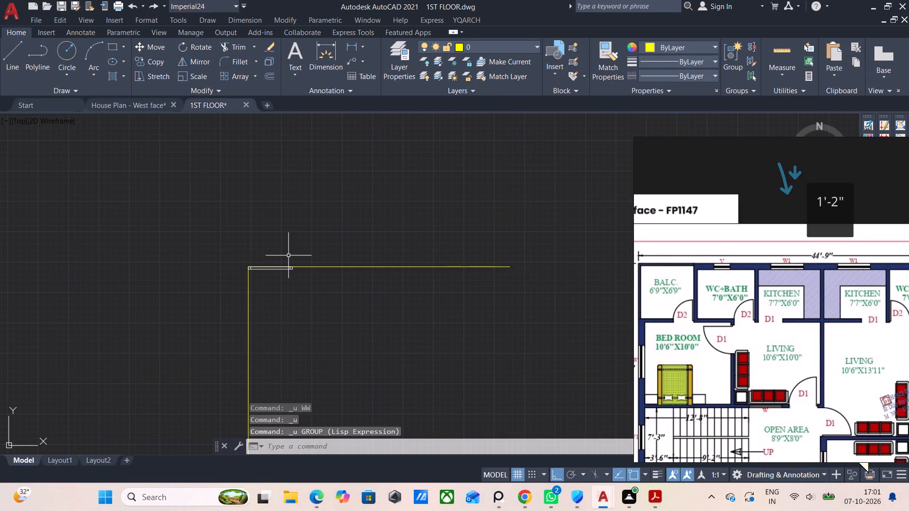
pyautogui.hotkey('ctrl', 'z')
# Draw a 7" wall segment along the yellow outline from the right end of the balcony's top wall.
pyautogui.scroll(2, 297, 280)
pyautogui.scroll(1, 256, 267)
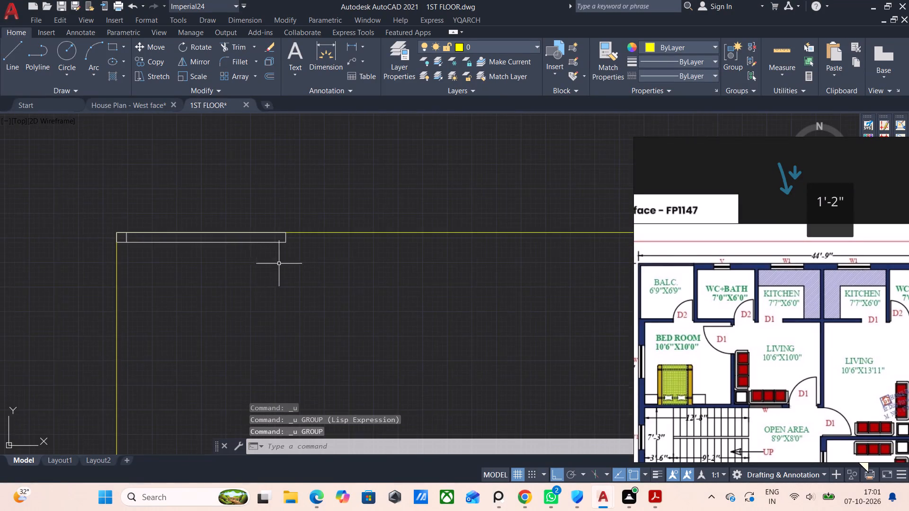
pyautogui.moveTo(291, 271); pyautogui.dragTo(323, 297, button='middle')
pyautogui.press('e')
pyautogui.press('BackSpace')
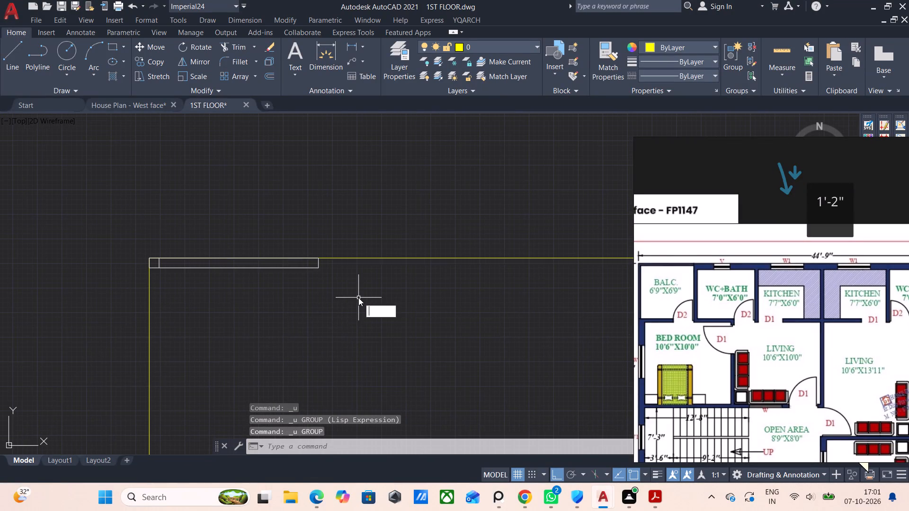
pyautogui.write('WW')
pyautogui.press('Return')
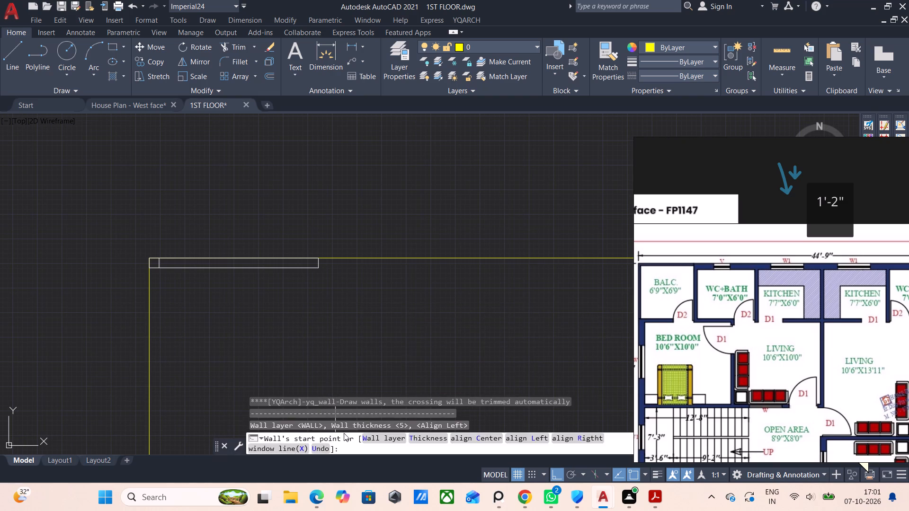
pyautogui.click(319, 258)
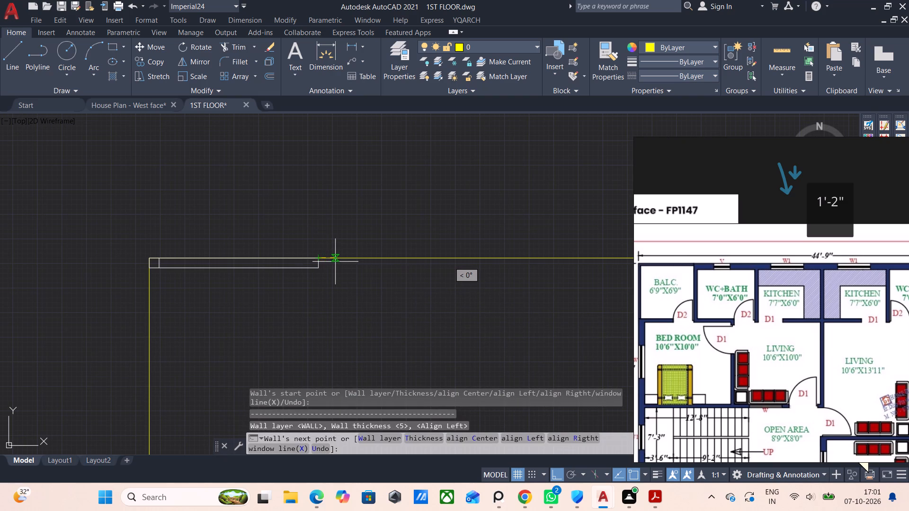
pyautogui.press('7')
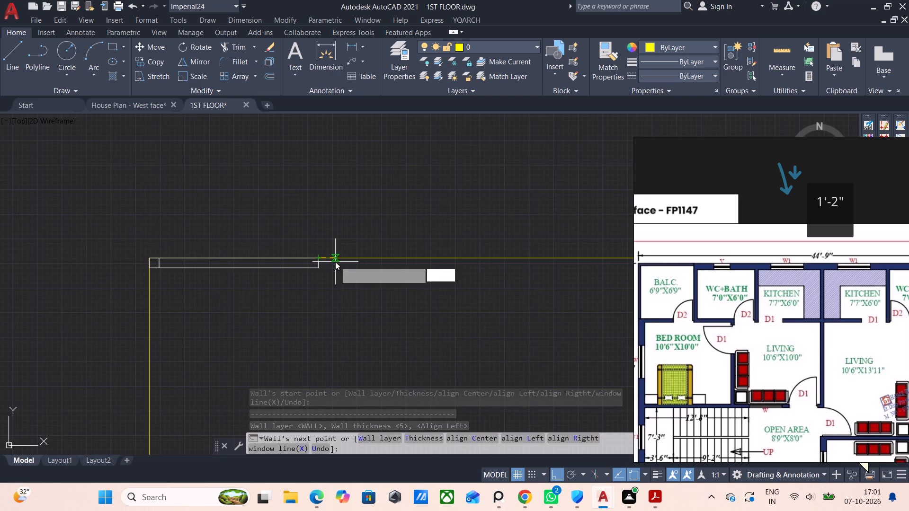
pyautogui.hotkey('shift', '"')
pyautogui.press('Return')
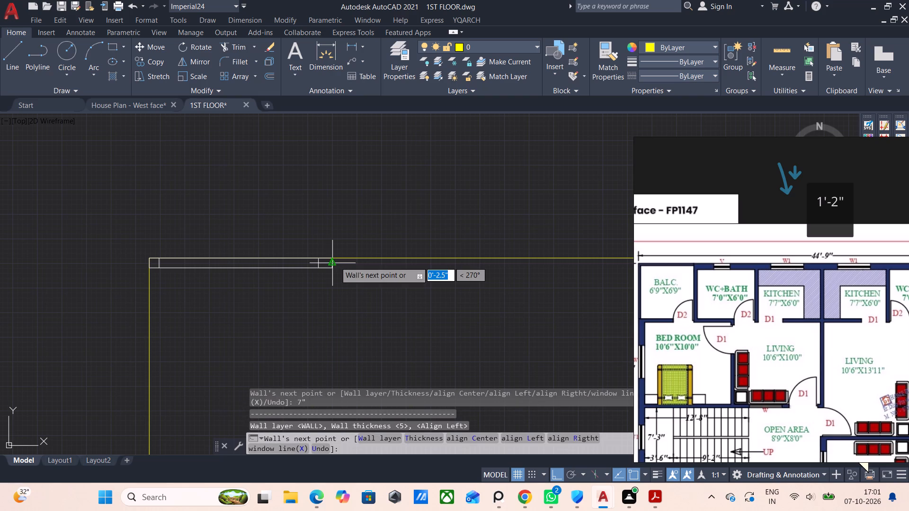
pyautogui.press('Escape')
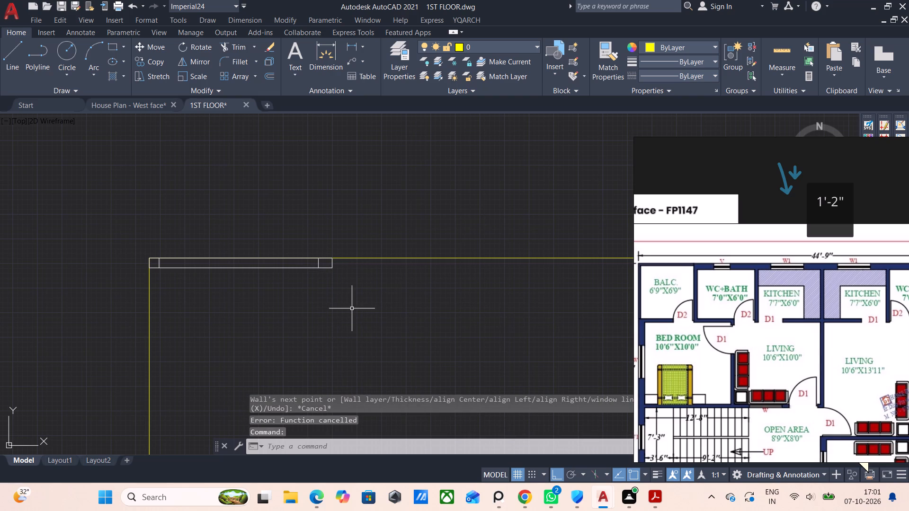
# Draw the balcony's right wall 7" thick, running 6'9" down from the lower corner at the top wall's right end.
pyautogui.write('WW')
pyautogui.press('Return')
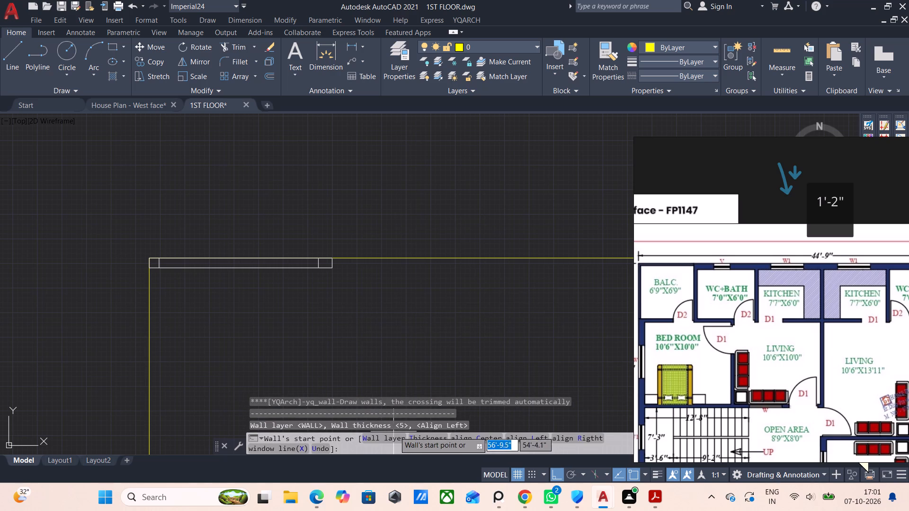
pyautogui.click(427, 437)
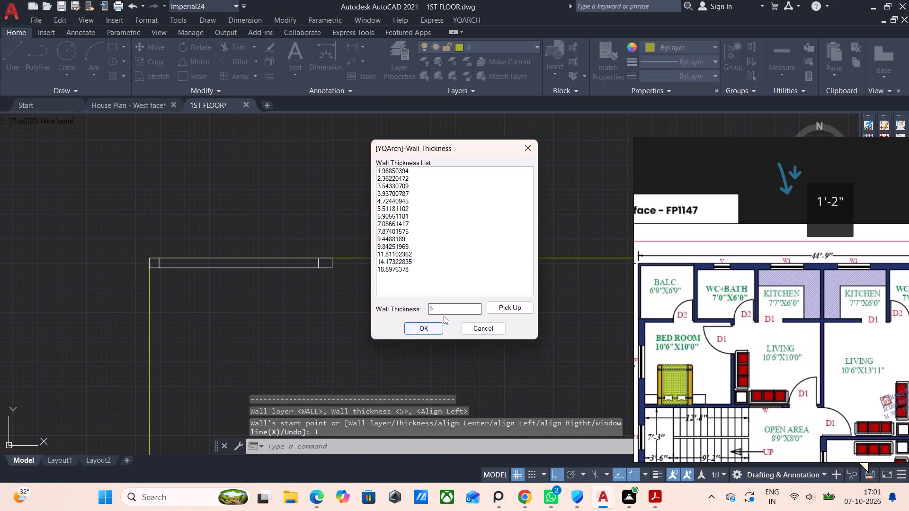
pyautogui.click(451, 311)
pyautogui.press('BackSpace')
pyautogui.press('7')
pyautogui.click(426, 328)
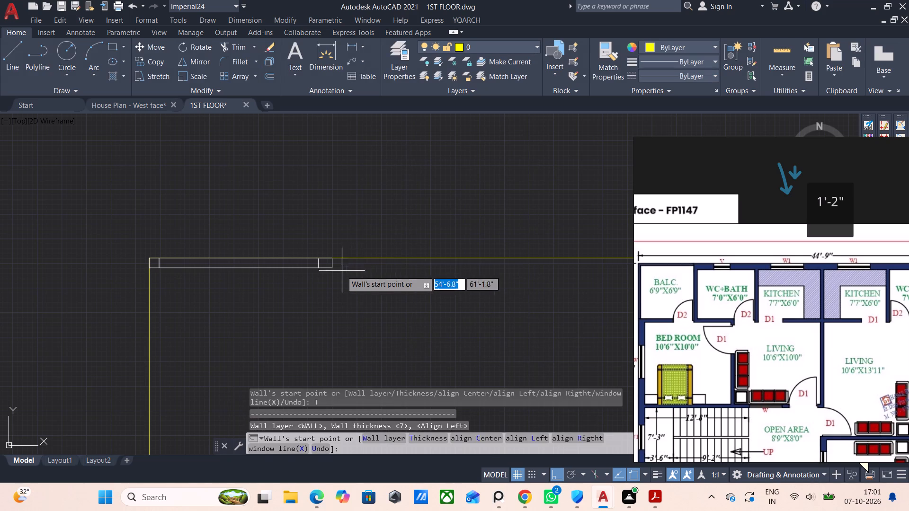
pyautogui.click(330, 269)
pyautogui.moveTo(348, 351); pyautogui.dragTo(353, 219, button='middle')
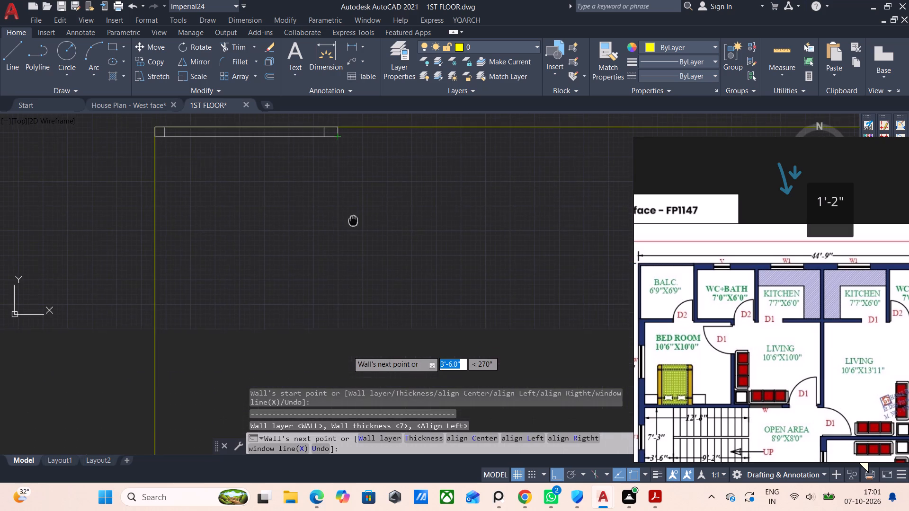
pyautogui.moveTo(353, 219); pyautogui.dragTo(353, 219, button='middle')
pyautogui.moveTo(351, 258); pyautogui.dragTo(348, 304, button='middle')
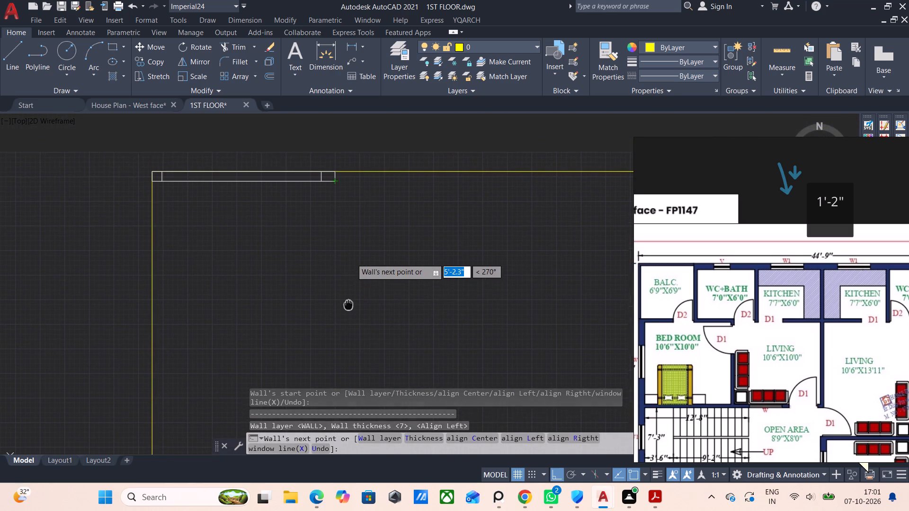
pyautogui.moveTo(348, 304); pyautogui.dragTo(354, 317, button='middle')
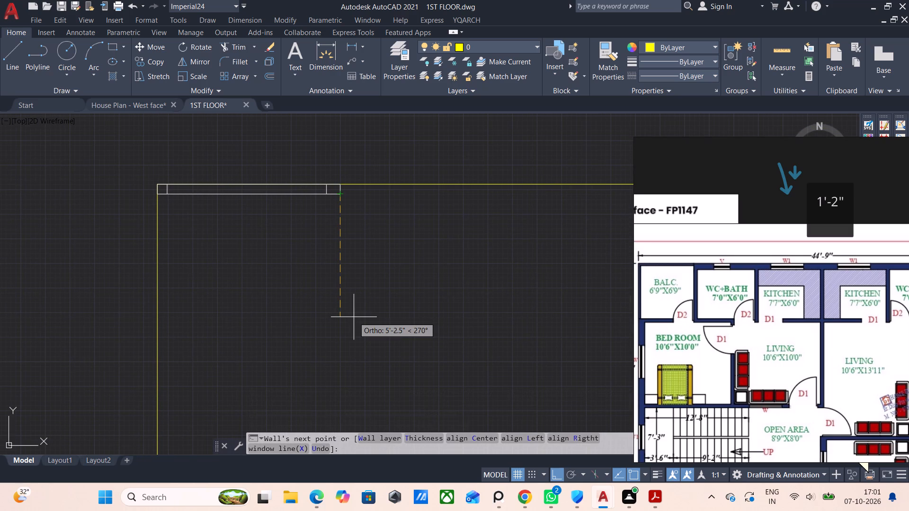
pyautogui.write('6\'9"')
pyautogui.press('Return')
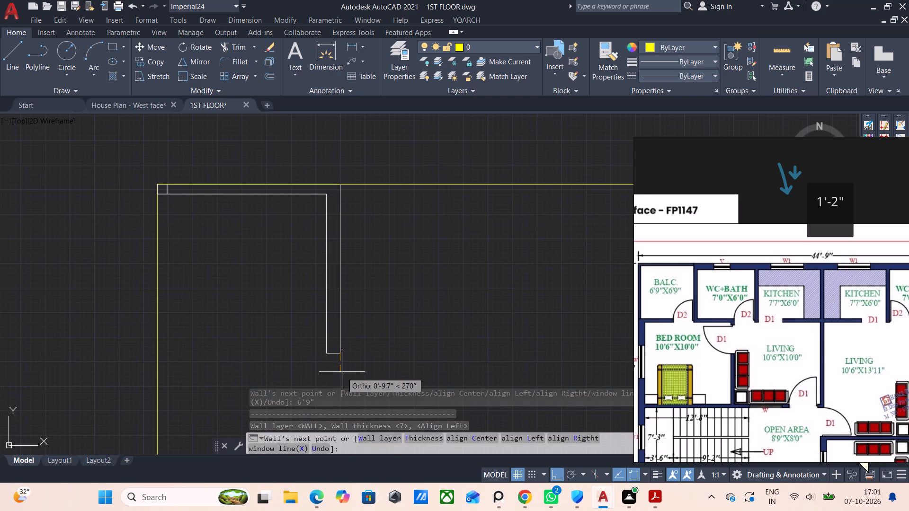
# Extend the lower end of the balcony's right wall by a 7" segment.
pyautogui.press('7')
pyautogui.press('Return')
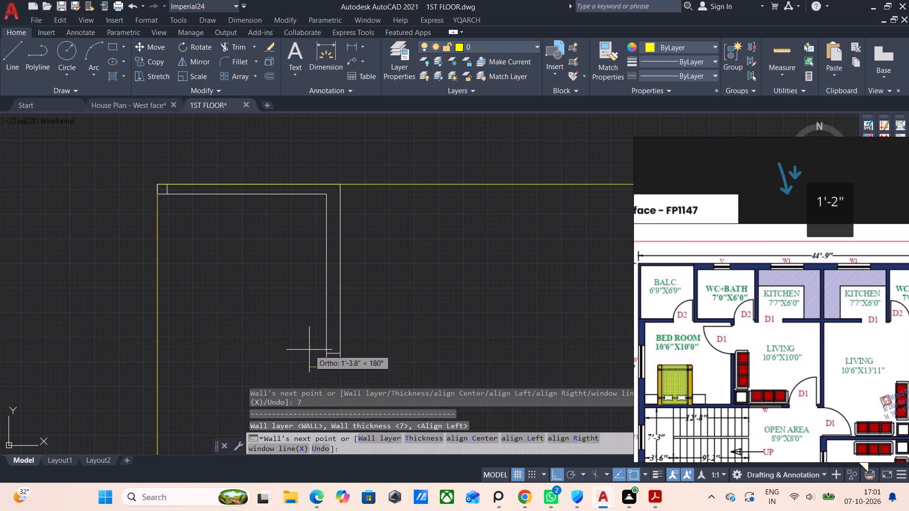
pyautogui.press('Escape')
# Draw the balcony's 7" thick bottom wall from the right wall's lower inner corner across to the yellow outline.
pyautogui.press('space')
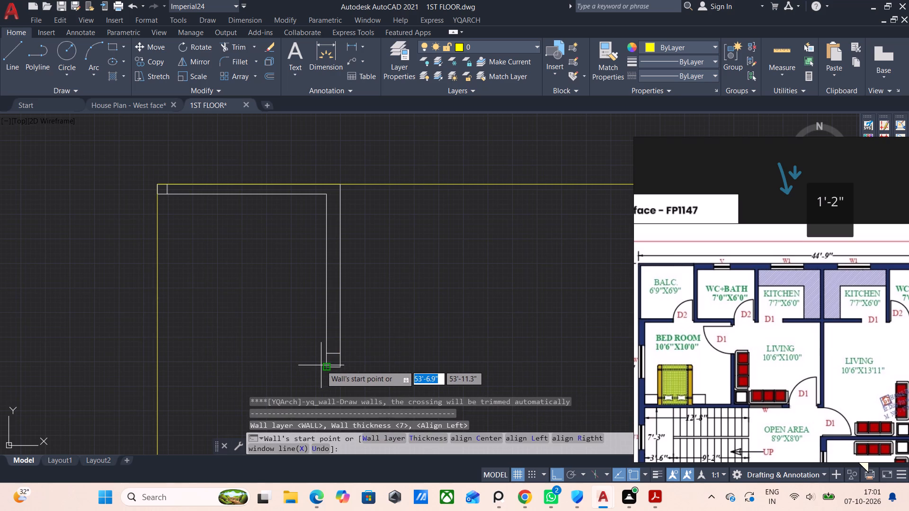
pyautogui.click(321, 365)
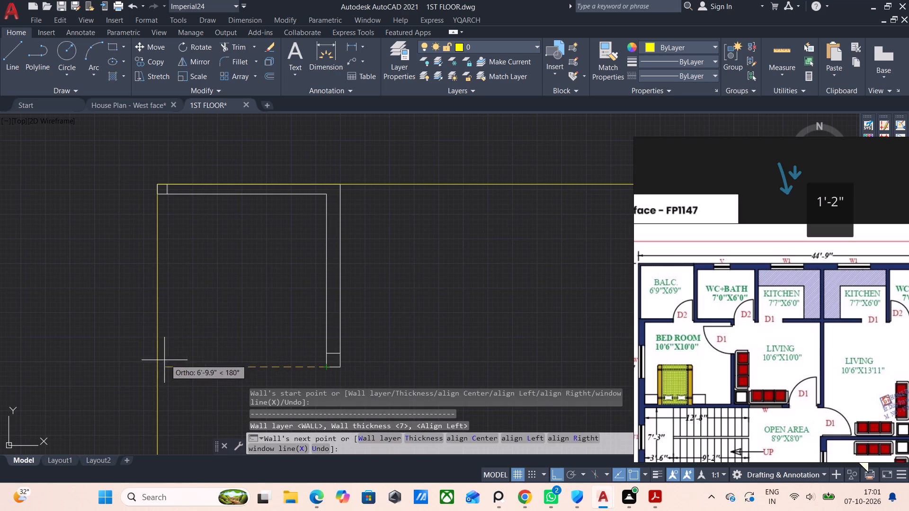
pyautogui.click(156, 368)
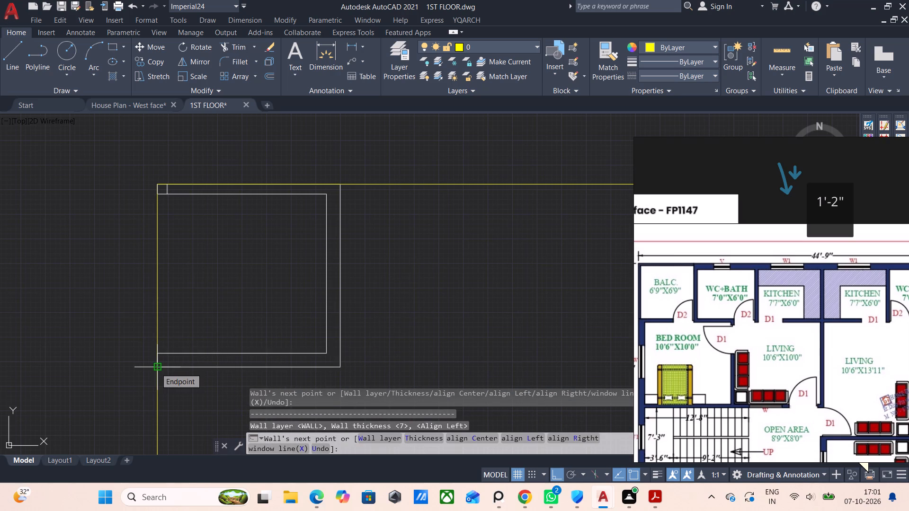
pyautogui.press('Escape')
# Draw the balcony's left wall 5" thick along the yellow outline, from the bottom wall up to the top wall.
pyautogui.moveTo(200, 352); pyautogui.dragTo(255, 345, button='middle')
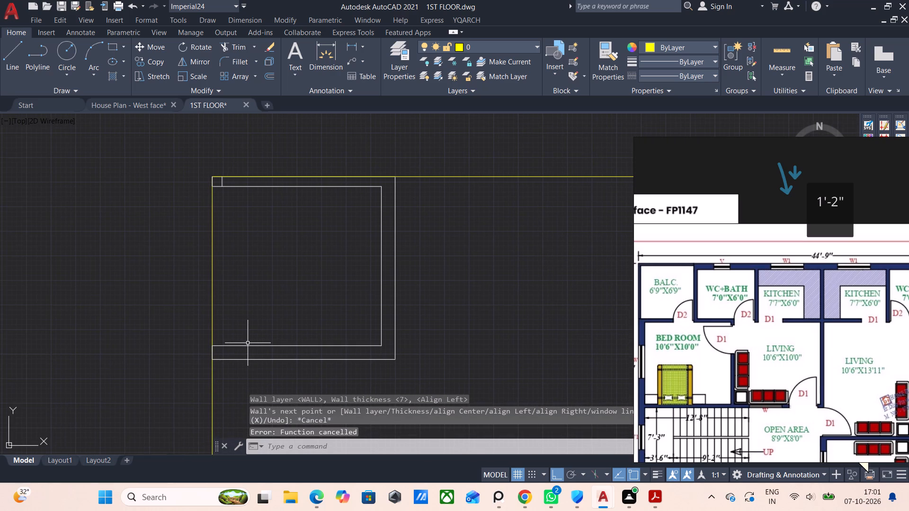
pyautogui.press('w')
pyautogui.press('w')
pyautogui.press('Return')
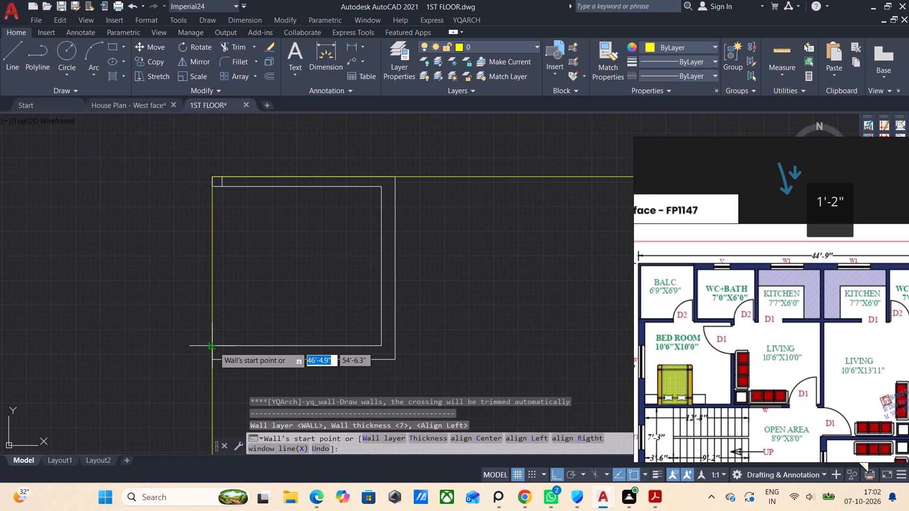
pyautogui.click(214, 346)
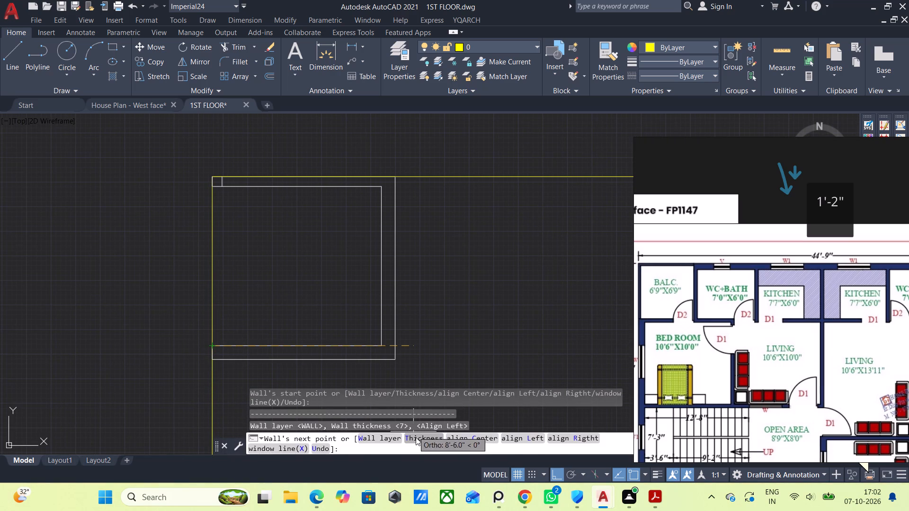
pyautogui.click(416, 437)
pyautogui.click(455, 308)
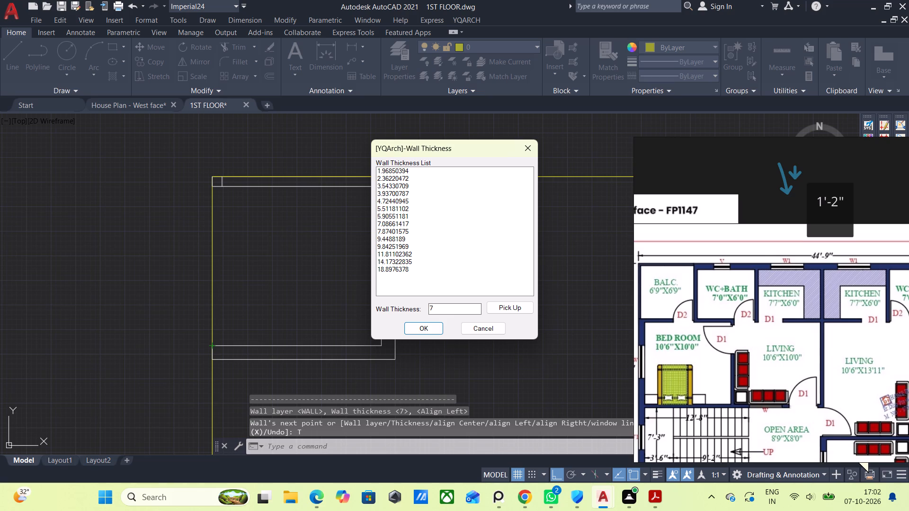
pyautogui.press('BackSpace')
pyautogui.press('5')
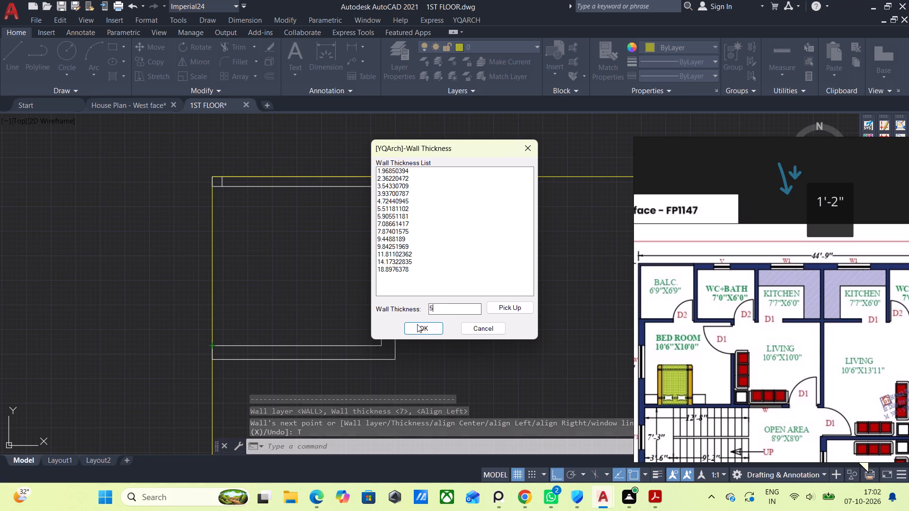
pyautogui.click(423, 328)
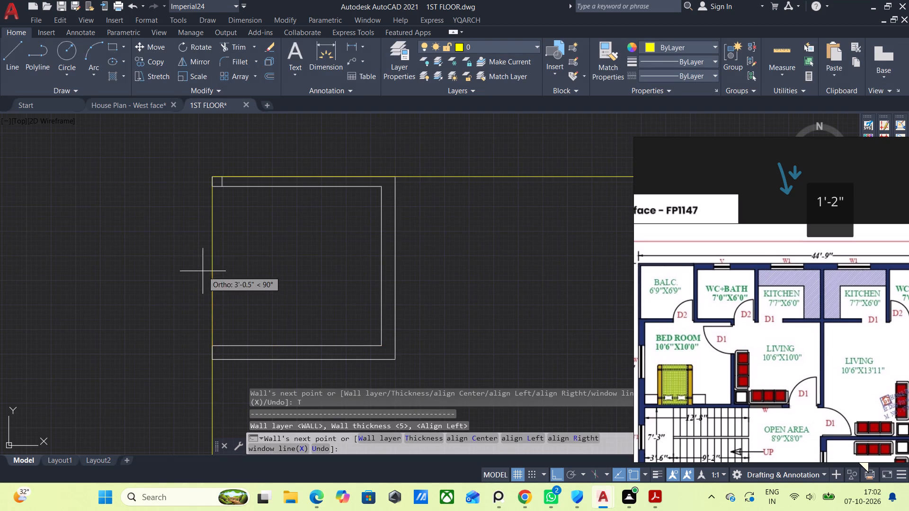
pyautogui.click(213, 190)
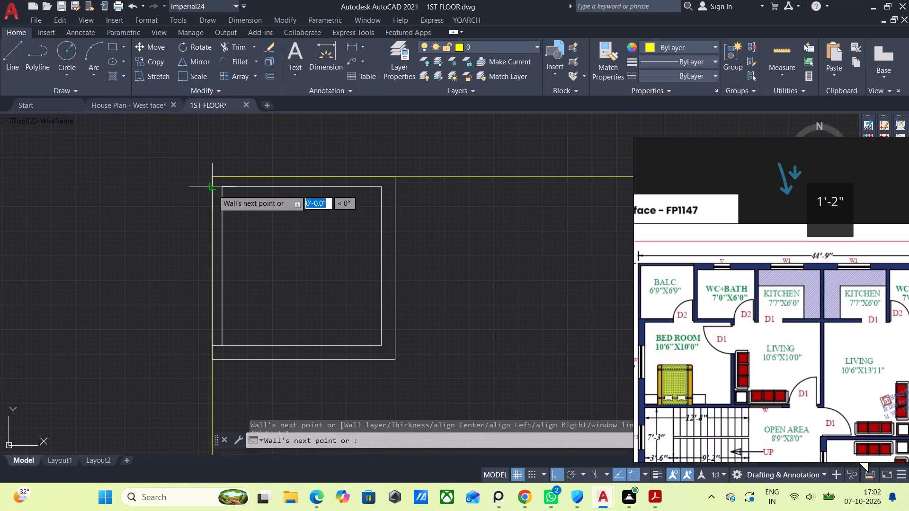
pyautogui.press('Escape')
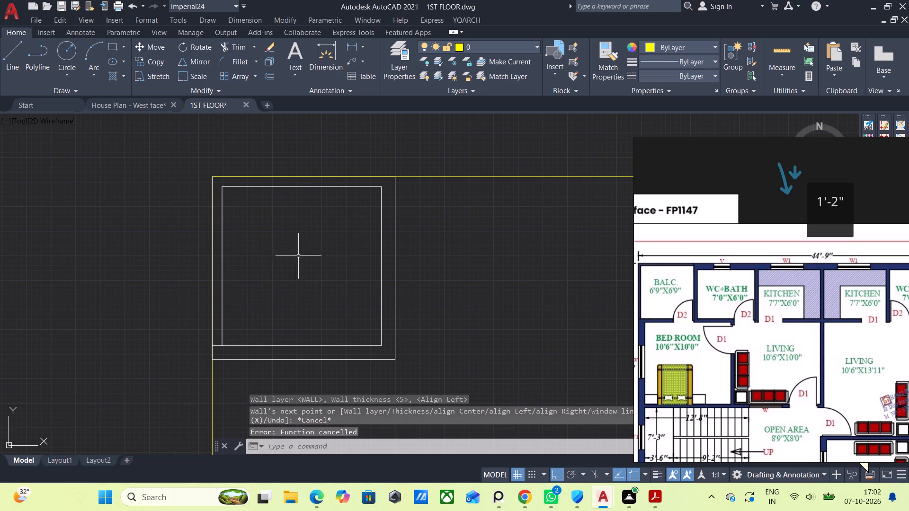
# Start a wall at the balcony's lower right outer corner and set its thickness to 7".
pyautogui.moveTo(330, 262); pyautogui.dragTo(300, 263, button='middle')
pyautogui.moveTo(363, 302); pyautogui.dragTo(328, 302, button='middle')
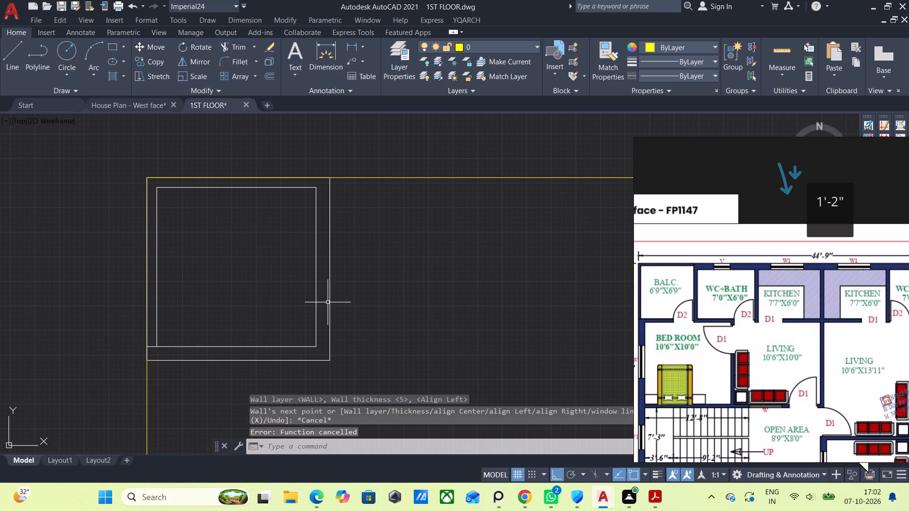
pyautogui.write('WW')
pyautogui.press('Return')
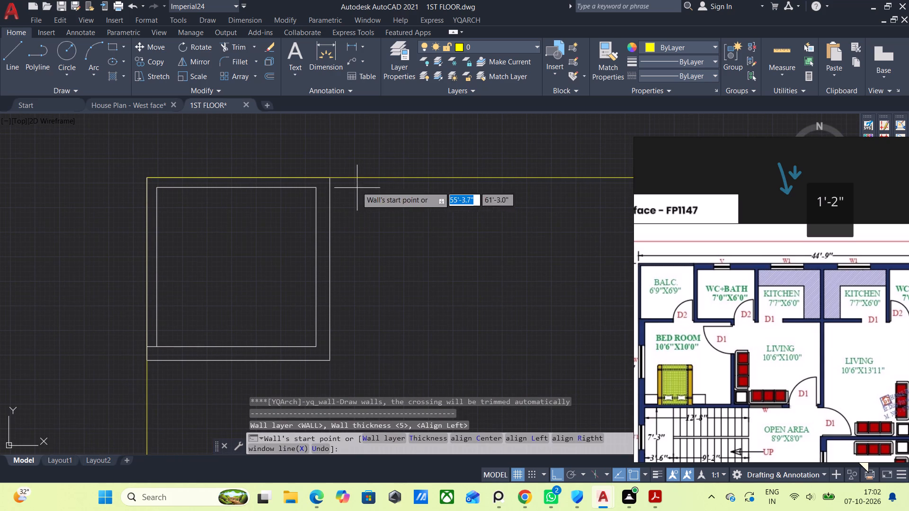
pyautogui.click(330, 361)
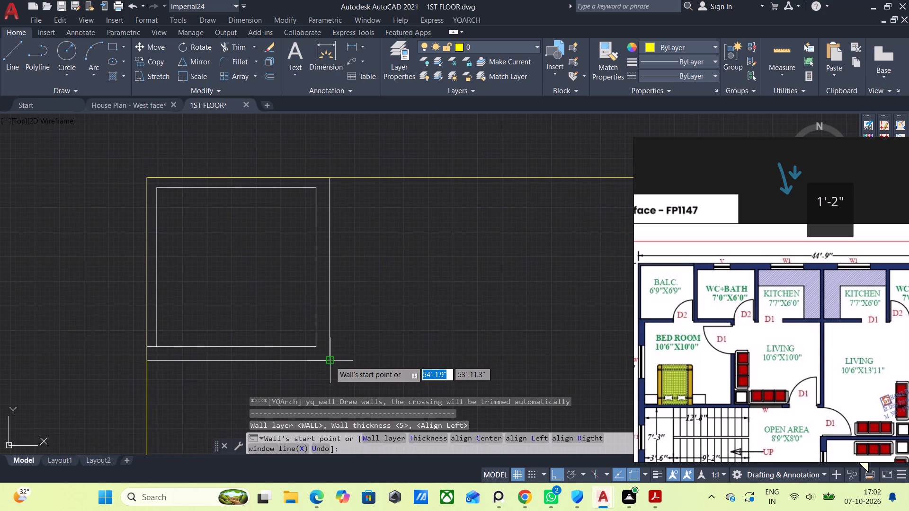
pyautogui.click(436, 436)
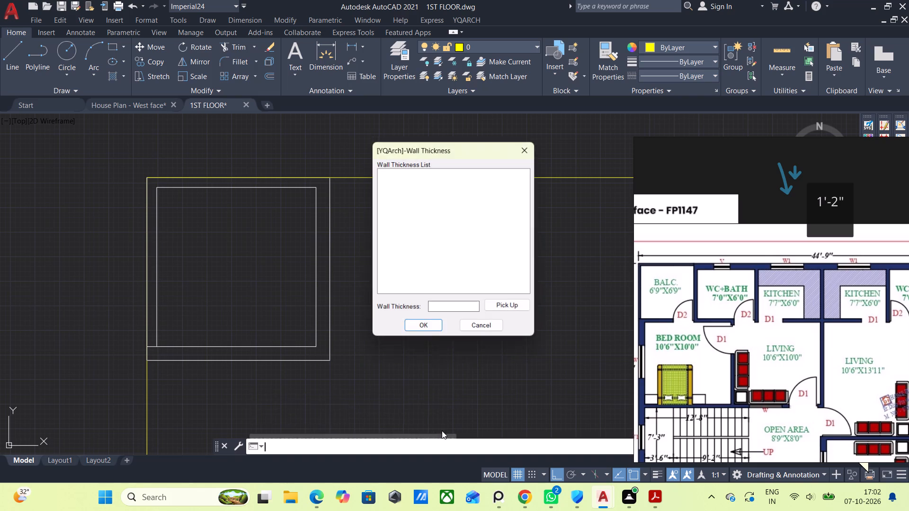
pyautogui.click(459, 308)
pyautogui.press('BackSpace')
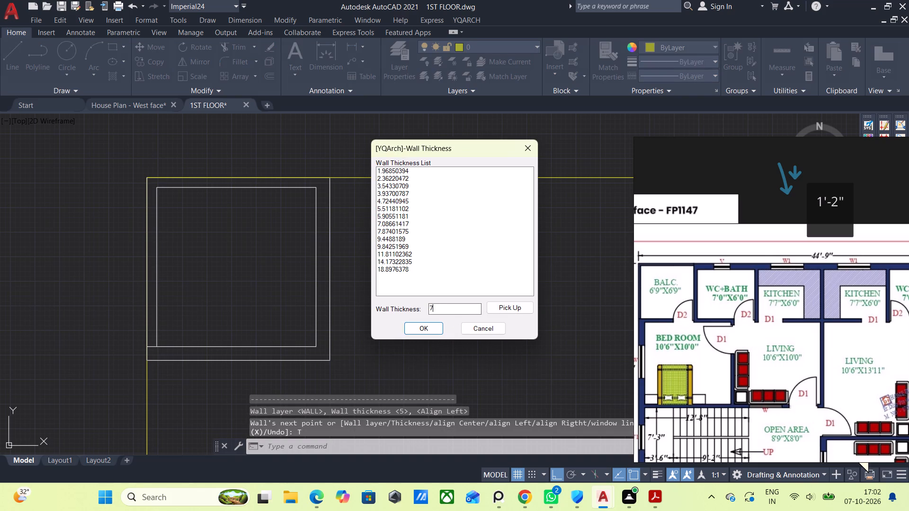
pyautogui.press('7')
pyautogui.click(425, 325)
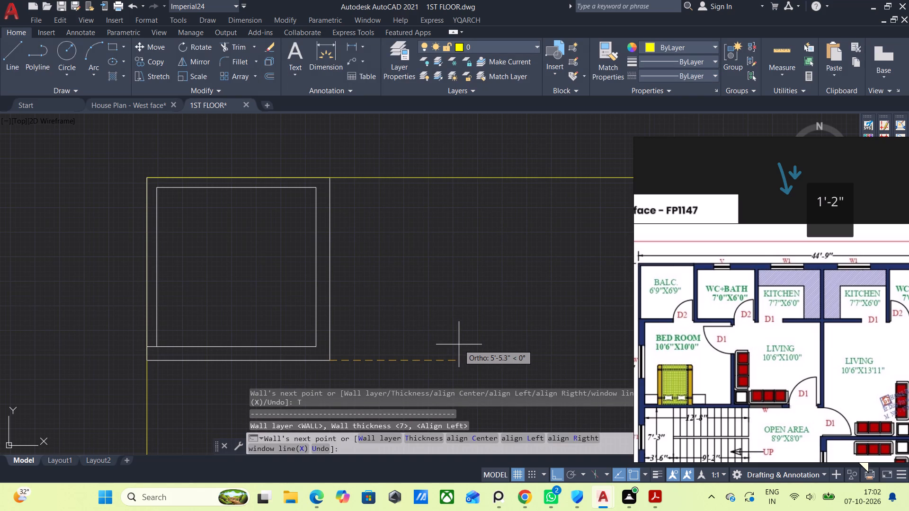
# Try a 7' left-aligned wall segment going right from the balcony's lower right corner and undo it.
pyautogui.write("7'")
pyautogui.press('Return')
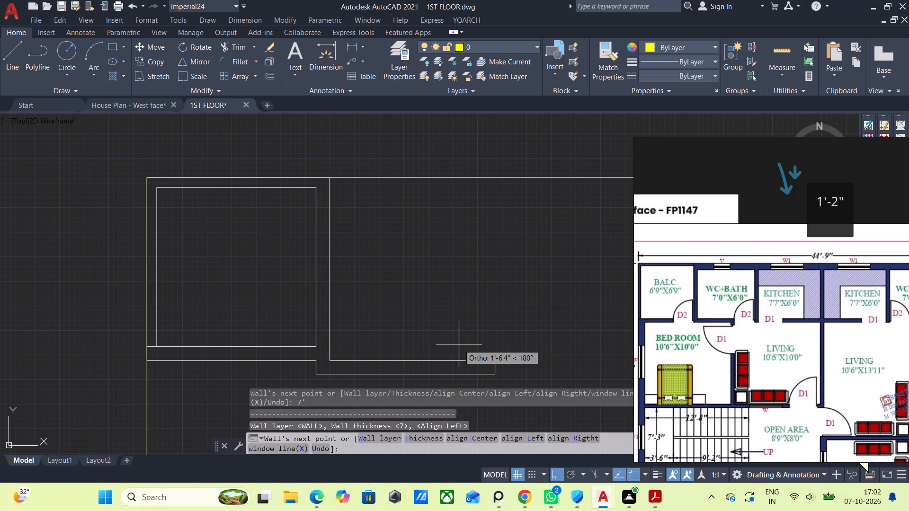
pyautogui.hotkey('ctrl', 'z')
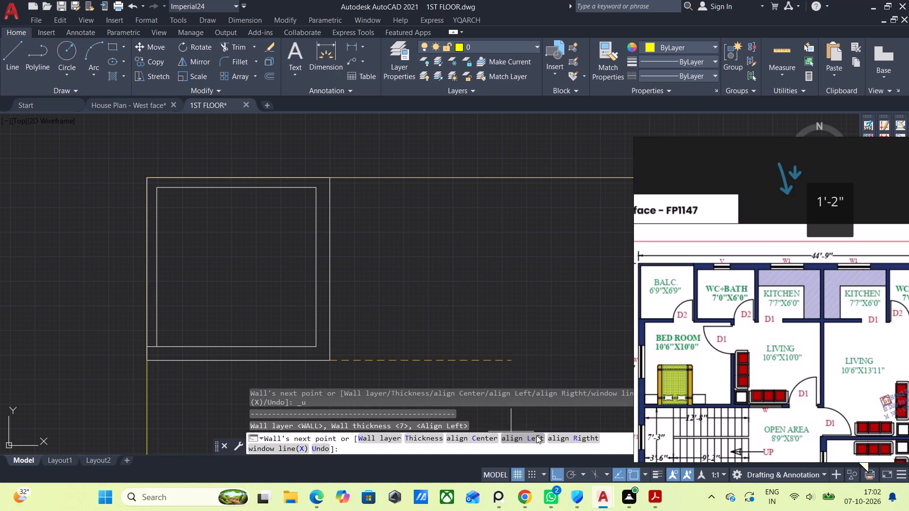
# Draw the WC+BATH bottom wall 7' to the right with right alignment, in line with the balcony's bottom wall.
pyautogui.click(586, 435)
pyautogui.click(480, 361)
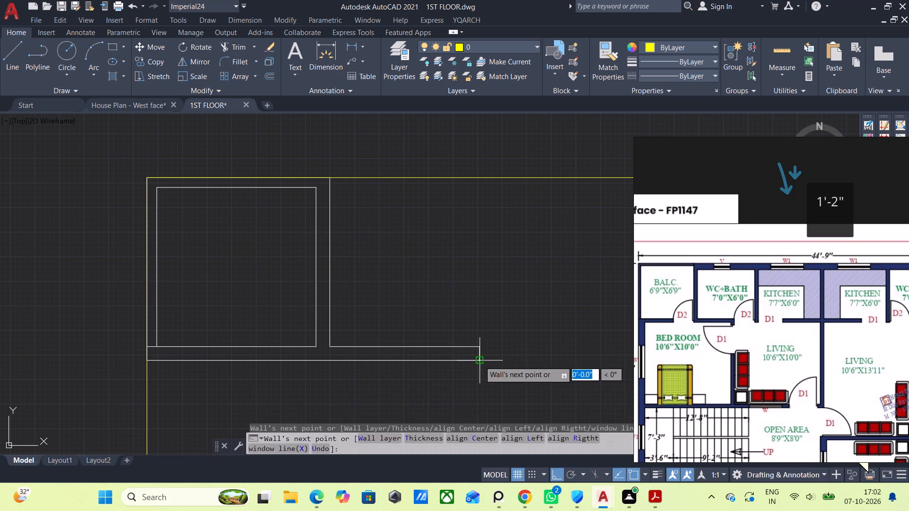
pyautogui.hotkey('ctrl', 'z')
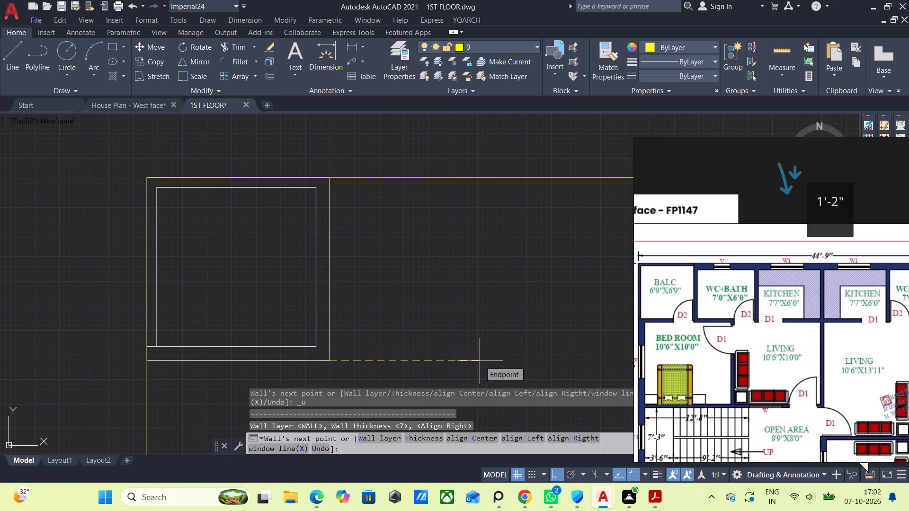
pyautogui.write("7'")
pyautogui.press('Return')
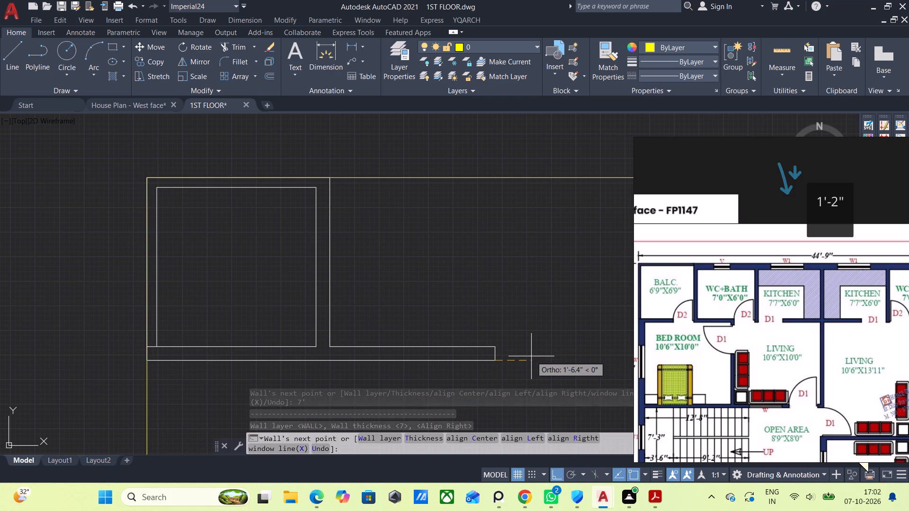
# Extend the right end of the WC+BATH bottom wall by a 7" segment.
pyautogui.press('7')
pyautogui.press('Return')
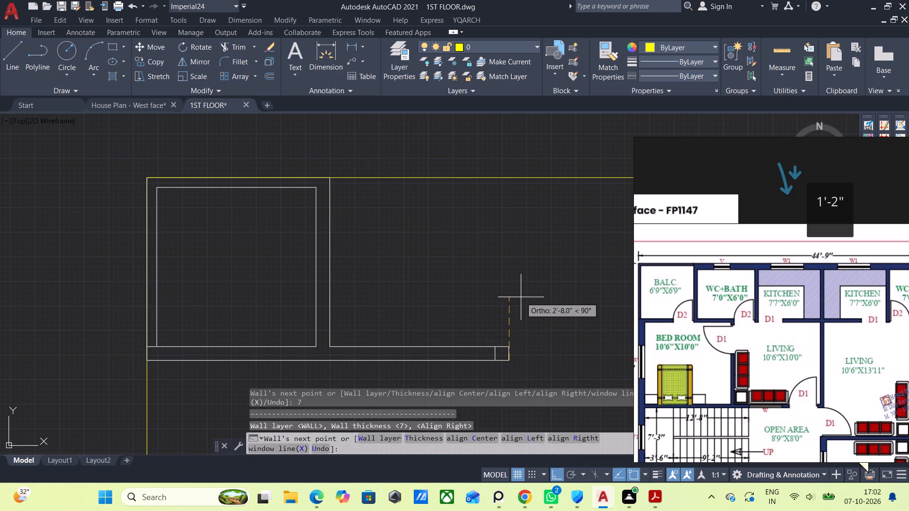
pyautogui.press('Escape')
# Draw the WC+BATH's 7" right wall 6' upward from the upper right corner of its bottom wall, keeping right alignment.
pyautogui.write('WW')
pyautogui.press('Return')
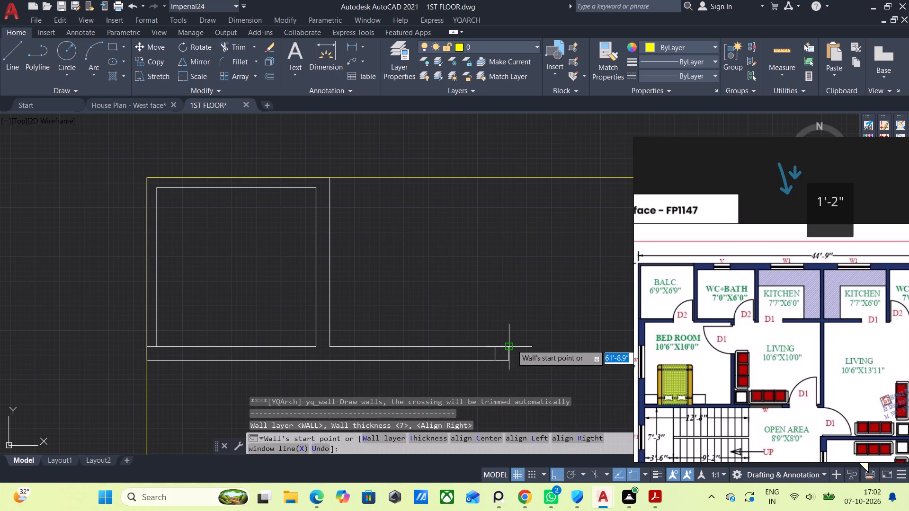
pyautogui.click(511, 344)
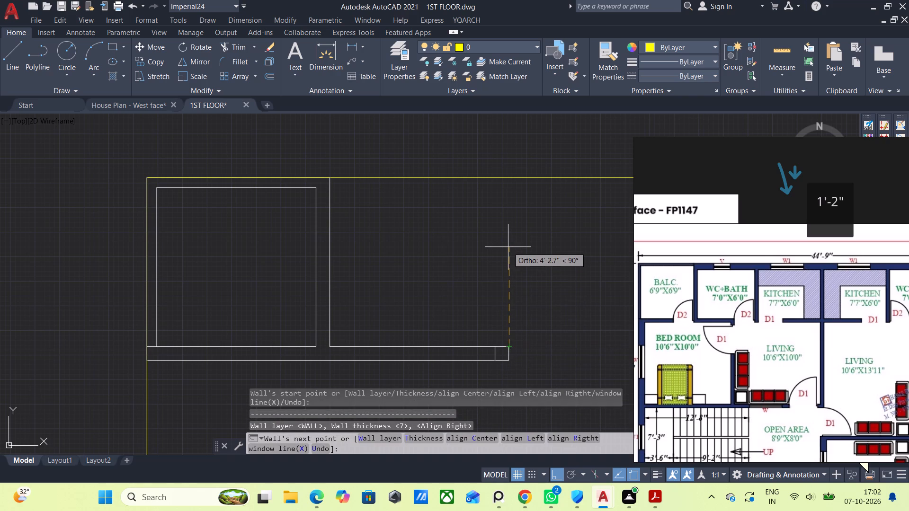
pyautogui.write("6'")
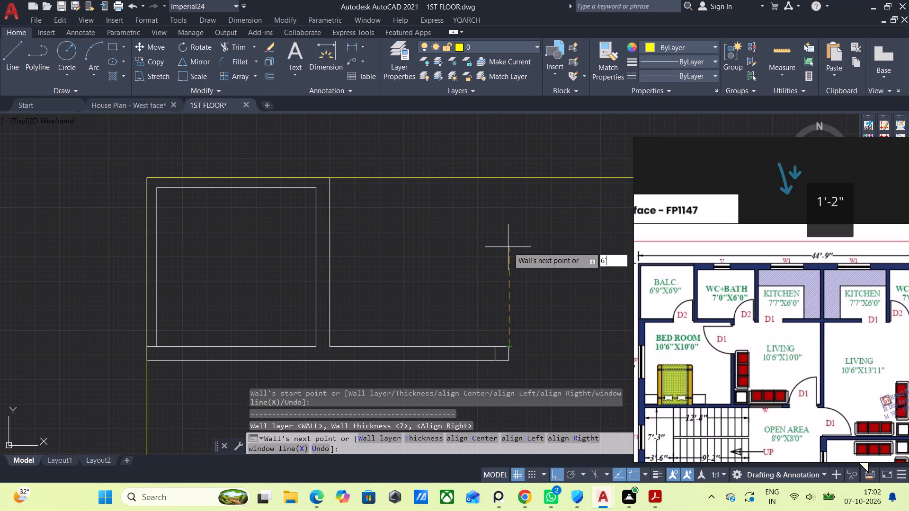
pyautogui.press('Return')
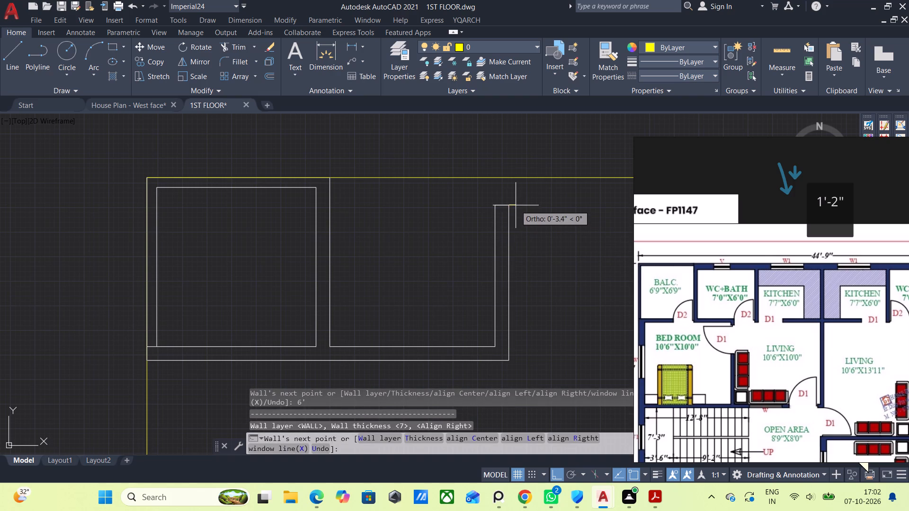
pyautogui.press('Escape')
# Measure the interior dimensions of the balcony and the WC+BATH with Quick Measure.
pyautogui.click(783, 50)
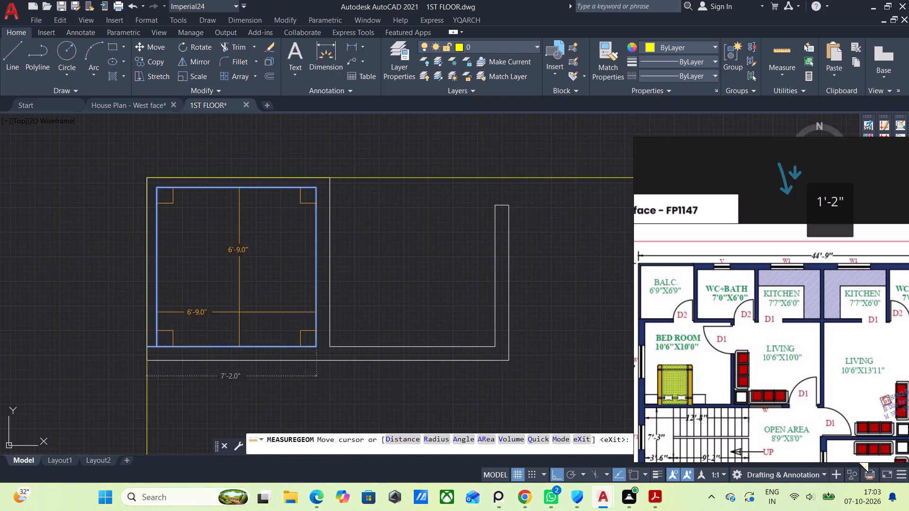
pyautogui.click(210, 315)
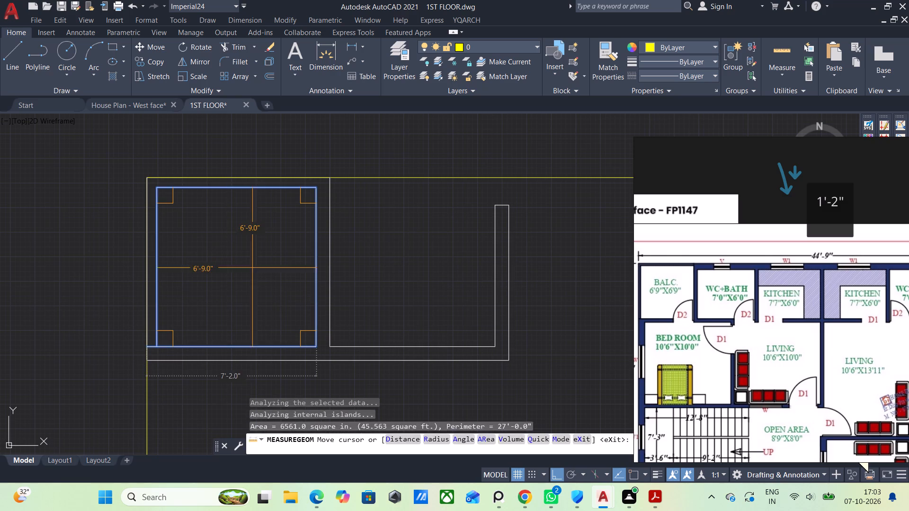
pyautogui.press('Escape')
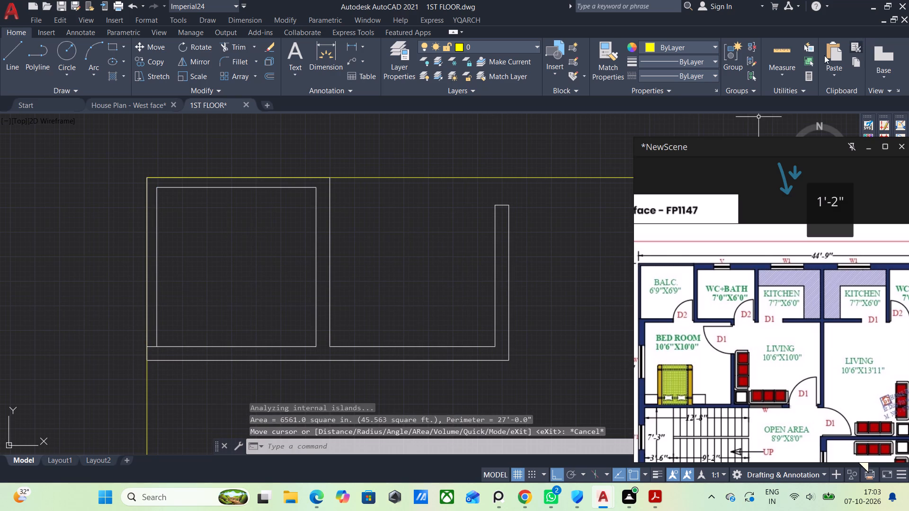
pyautogui.click(783, 56)
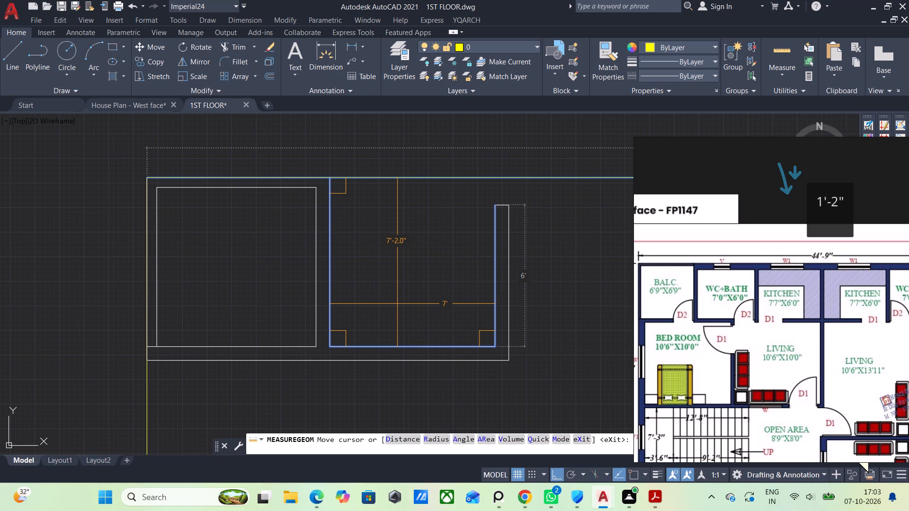
pyautogui.press('Escape')
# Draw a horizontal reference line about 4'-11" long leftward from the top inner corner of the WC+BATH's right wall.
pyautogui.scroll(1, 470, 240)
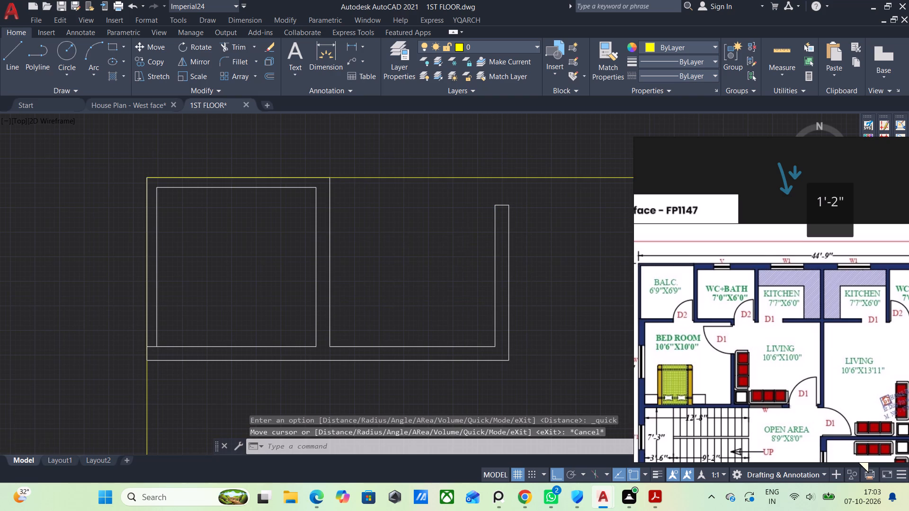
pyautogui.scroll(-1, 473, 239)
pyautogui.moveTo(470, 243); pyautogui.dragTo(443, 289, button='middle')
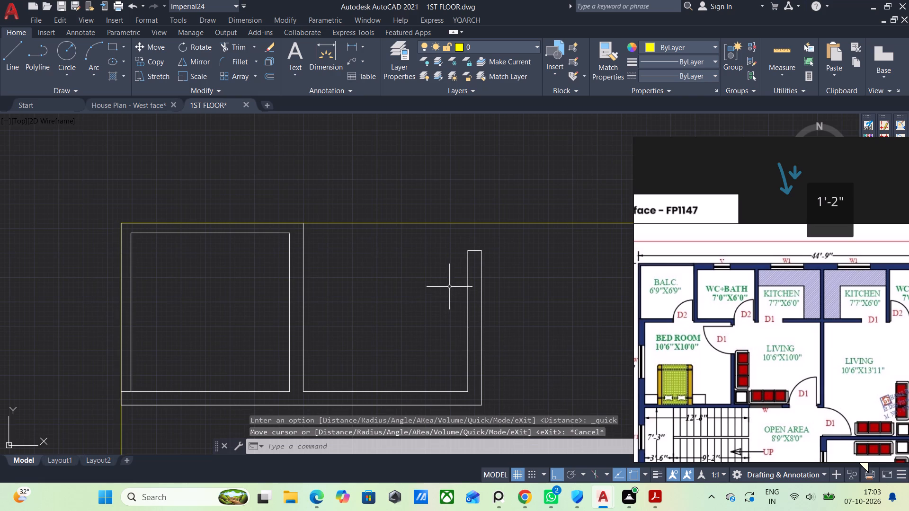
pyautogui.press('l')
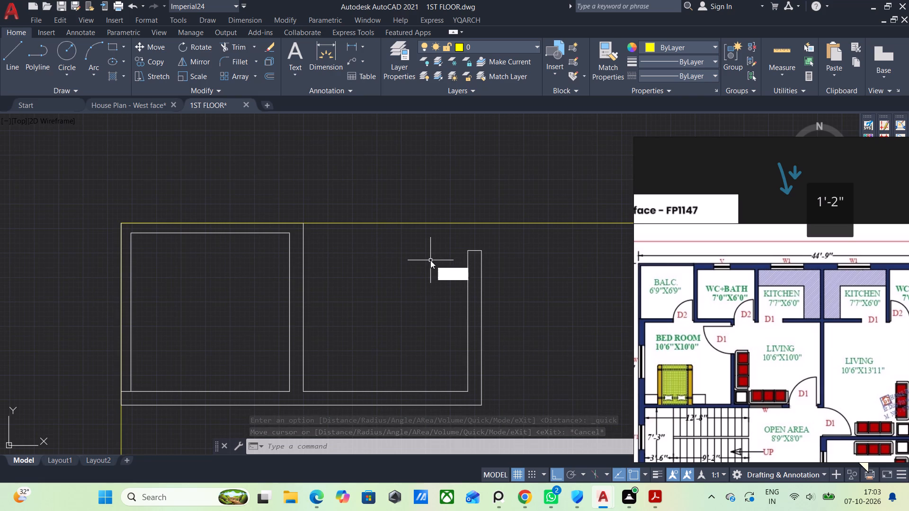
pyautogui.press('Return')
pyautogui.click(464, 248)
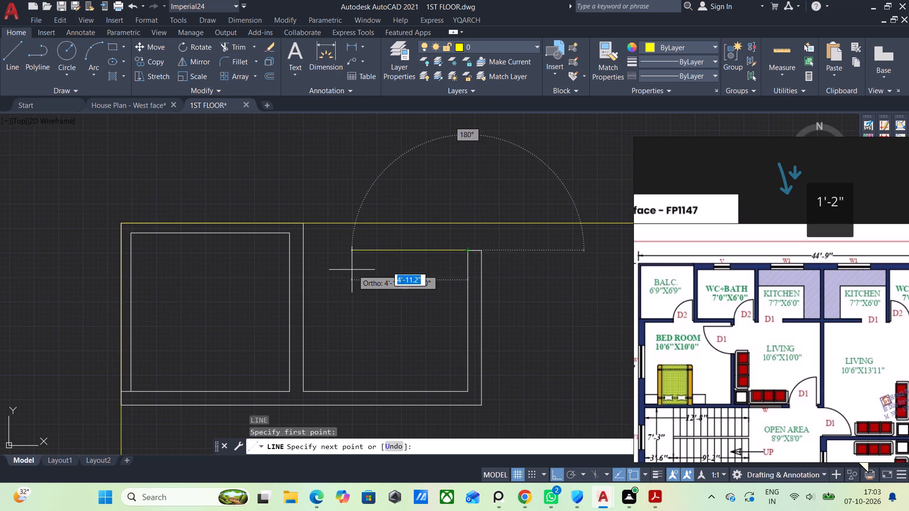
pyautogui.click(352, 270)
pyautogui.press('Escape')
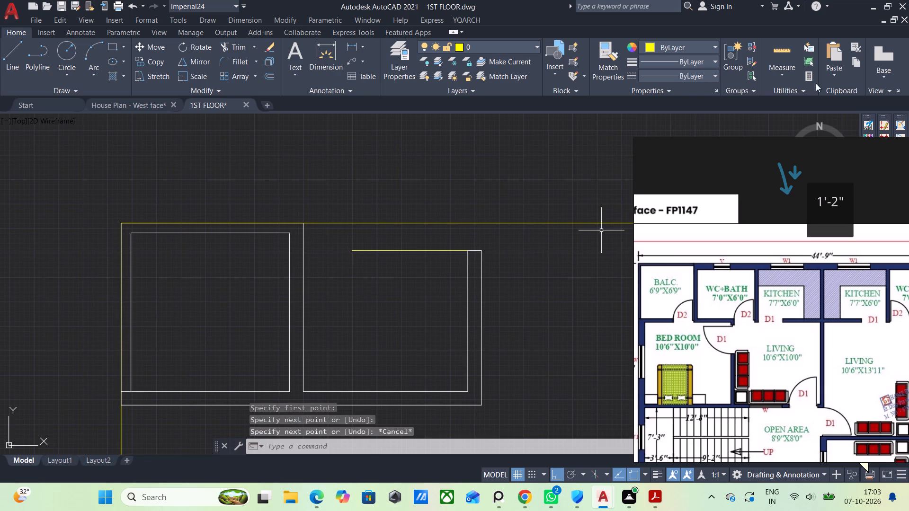
# Measure the WC+BATH interior up to the reference line with Quick Measure.
pyautogui.click(788, 51)
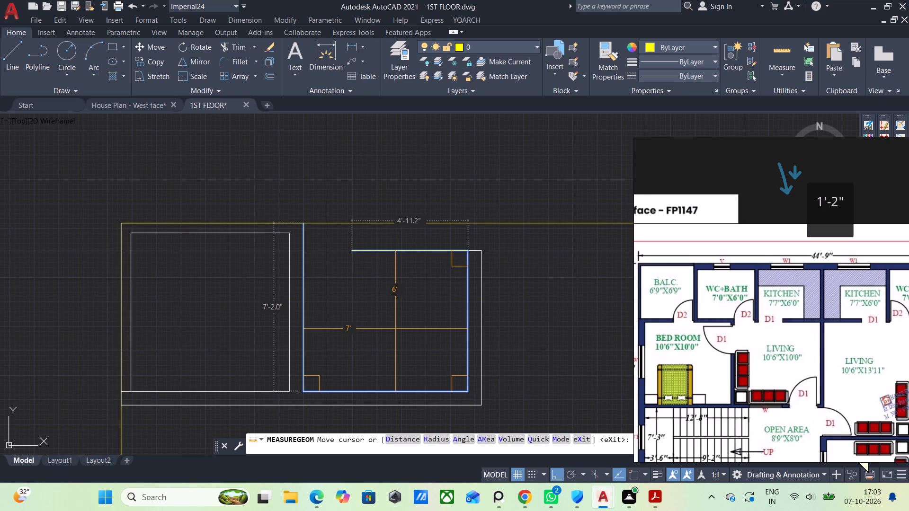
pyautogui.press('Escape')
# Start a new wall and set its thickness to 14".
pyautogui.scroll(1, 536, 231)
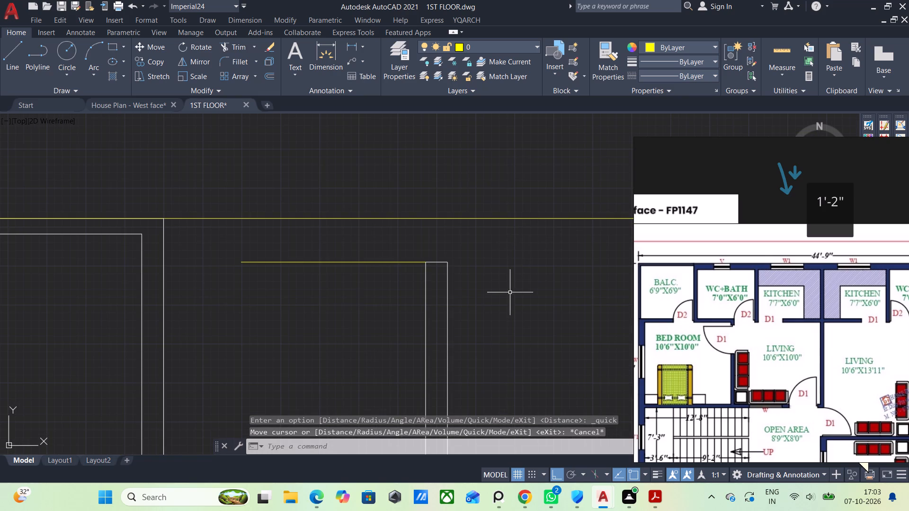
pyautogui.write('WW')
pyautogui.press('Return')
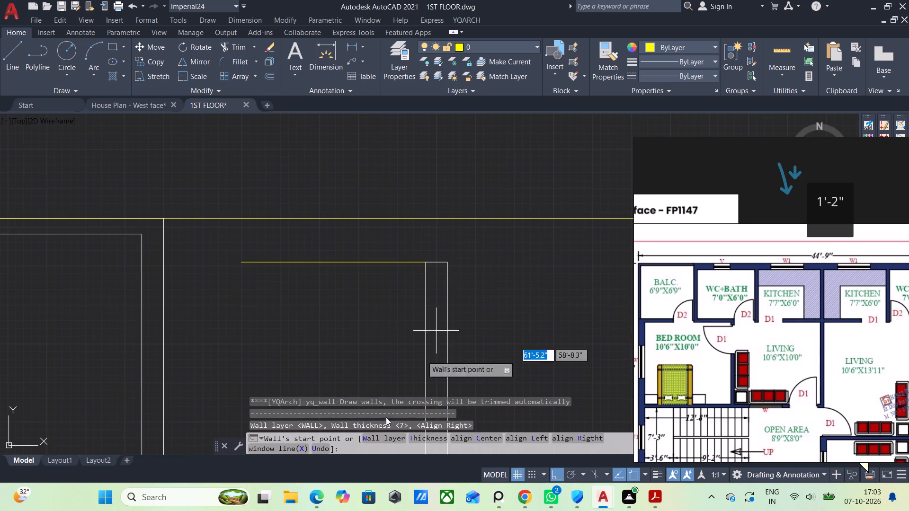
pyautogui.click(424, 437)
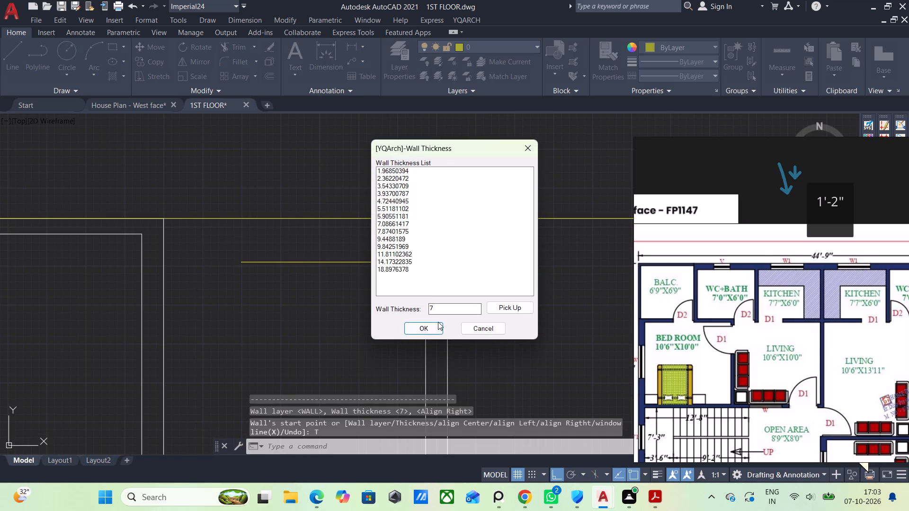
pyautogui.click(446, 307)
pyautogui.press('BackSpace')
pyautogui.write('14')
pyautogui.press('Return')
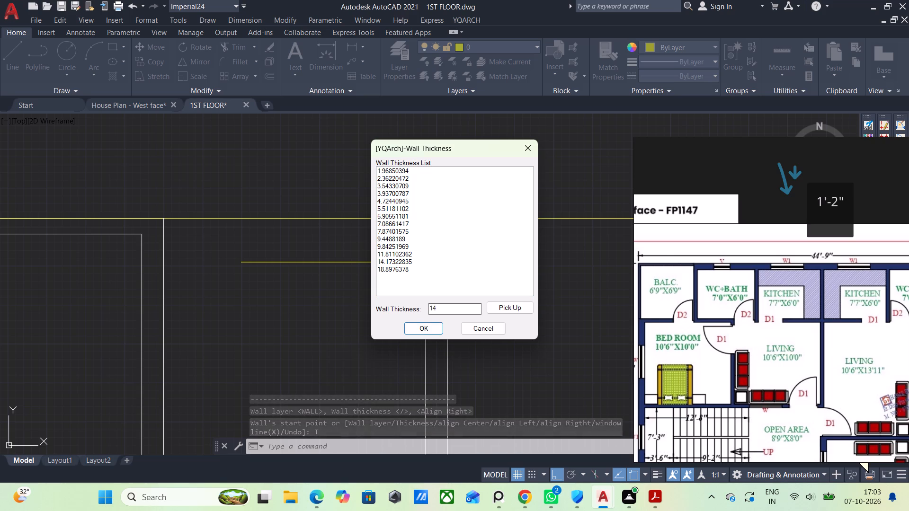
pyautogui.click(435, 326)
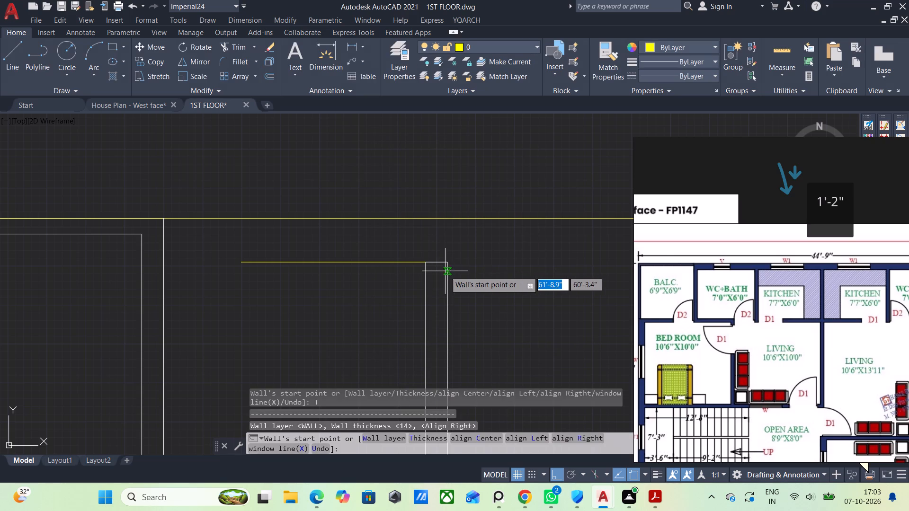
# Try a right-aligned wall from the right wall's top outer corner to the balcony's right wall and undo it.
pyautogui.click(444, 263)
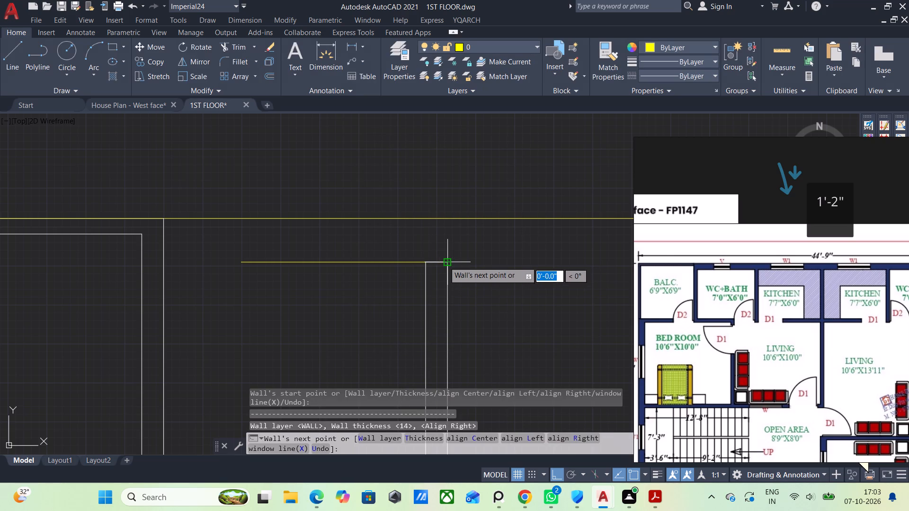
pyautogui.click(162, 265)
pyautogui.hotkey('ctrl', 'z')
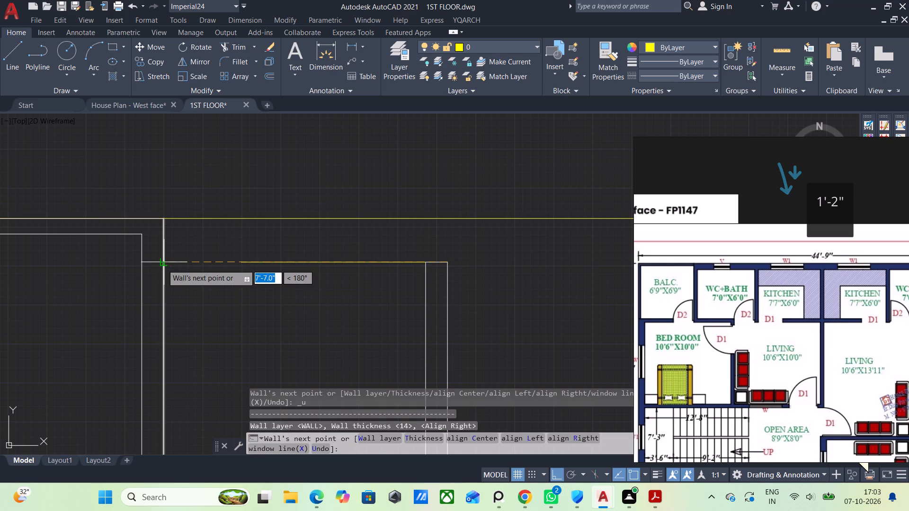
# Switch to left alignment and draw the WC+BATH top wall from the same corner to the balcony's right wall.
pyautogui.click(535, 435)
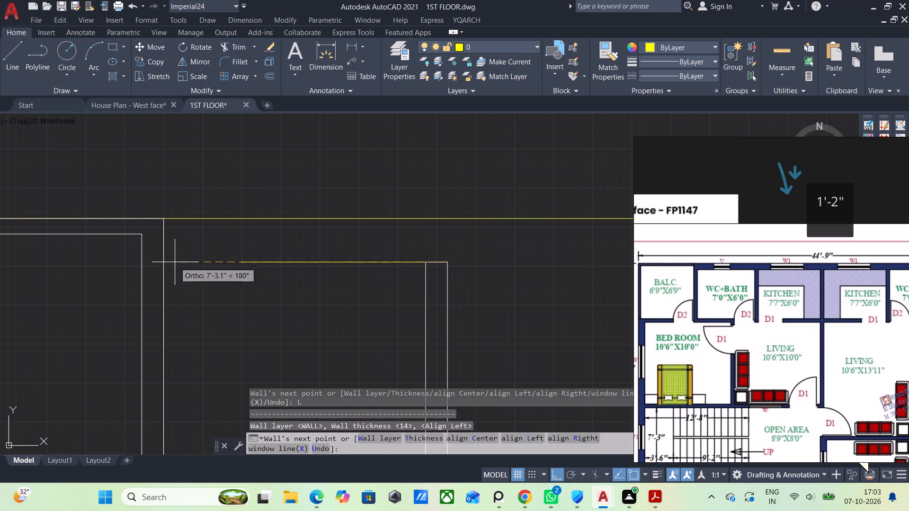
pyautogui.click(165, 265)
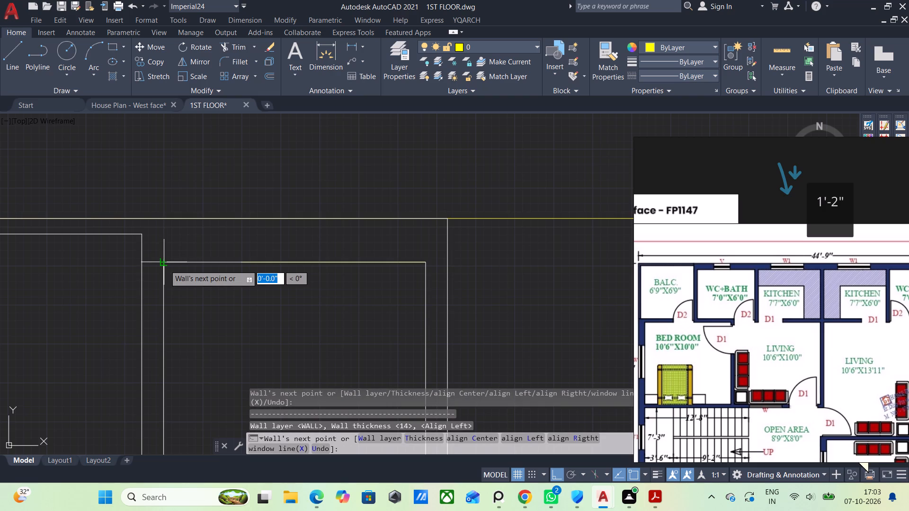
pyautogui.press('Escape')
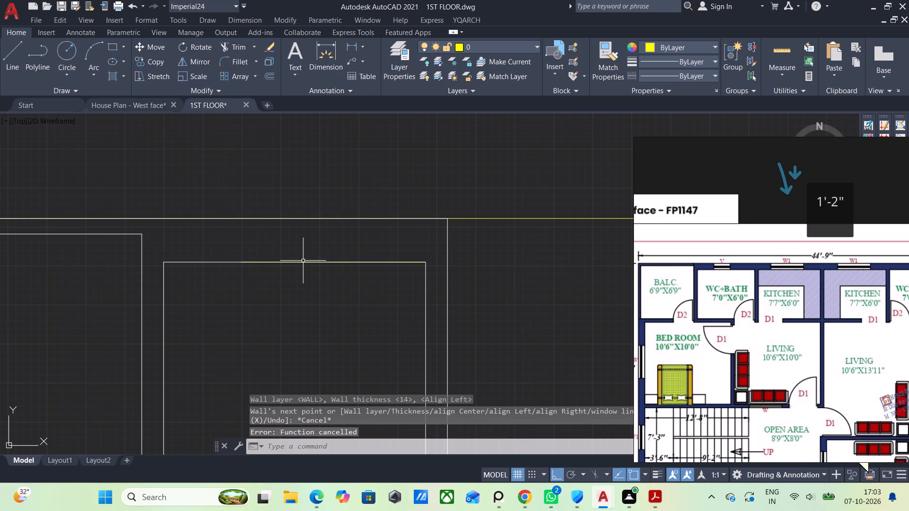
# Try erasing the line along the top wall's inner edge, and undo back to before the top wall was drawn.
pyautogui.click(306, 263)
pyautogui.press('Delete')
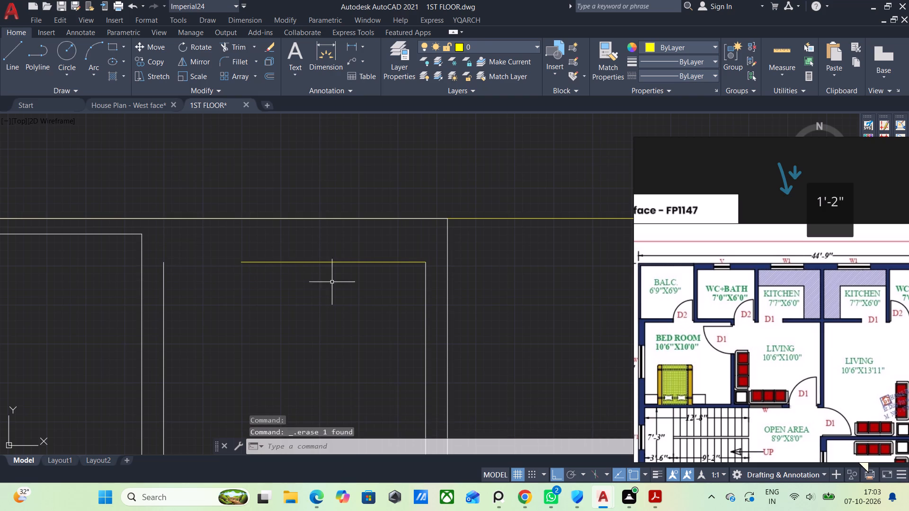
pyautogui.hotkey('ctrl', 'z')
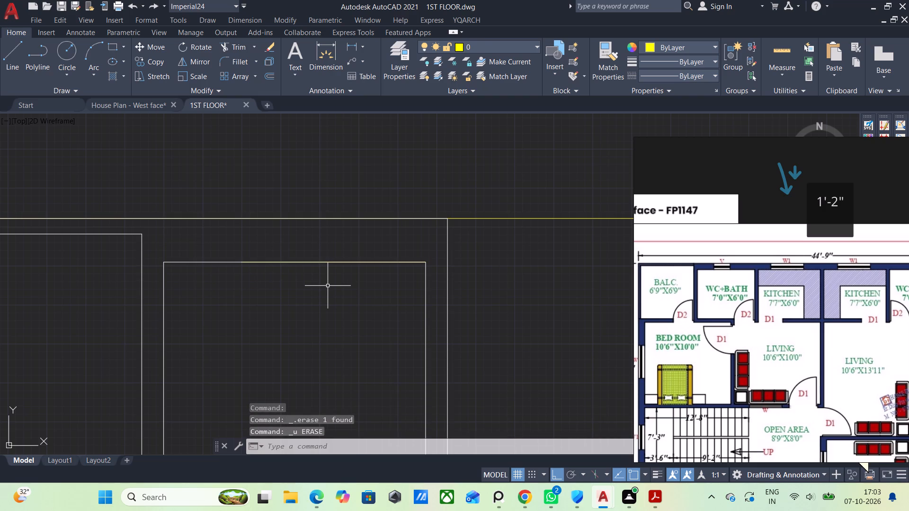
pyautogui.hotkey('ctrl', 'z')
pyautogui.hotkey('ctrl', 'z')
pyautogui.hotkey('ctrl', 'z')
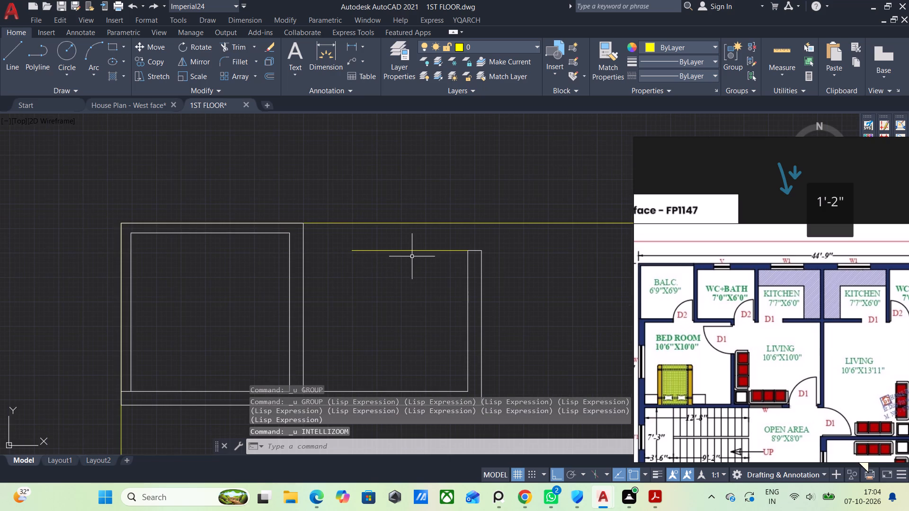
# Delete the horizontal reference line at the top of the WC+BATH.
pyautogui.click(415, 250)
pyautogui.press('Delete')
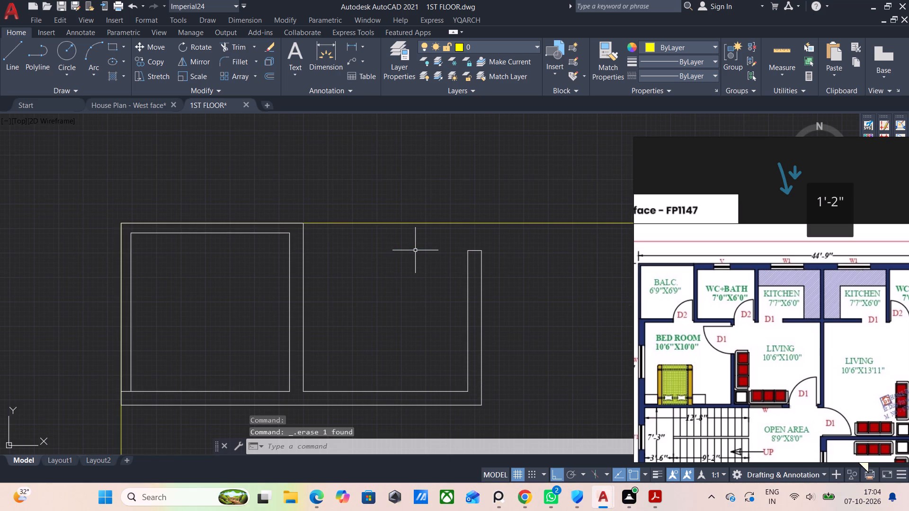
# Draw the 14" left-aligned WC+BATH top wall from the right wall's top outer corner to the balcony's right wall.
pyautogui.write('WW')
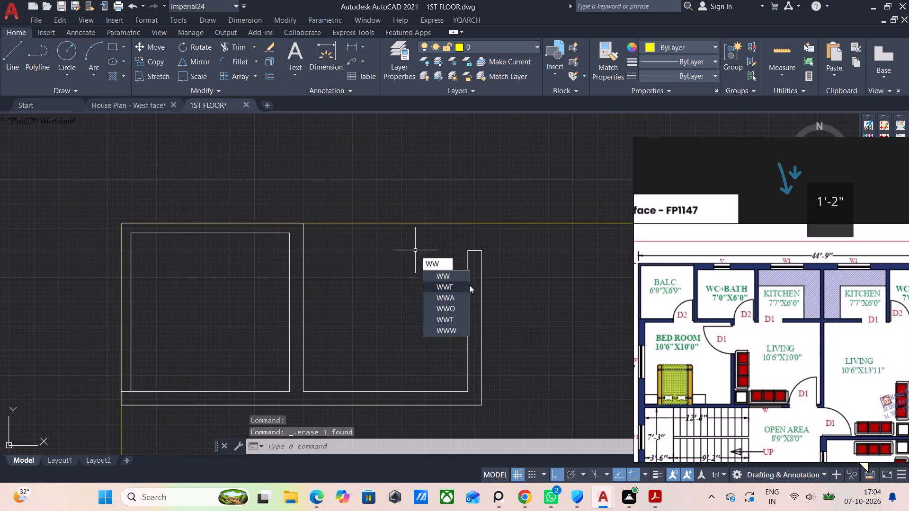
pyautogui.click(455, 275)
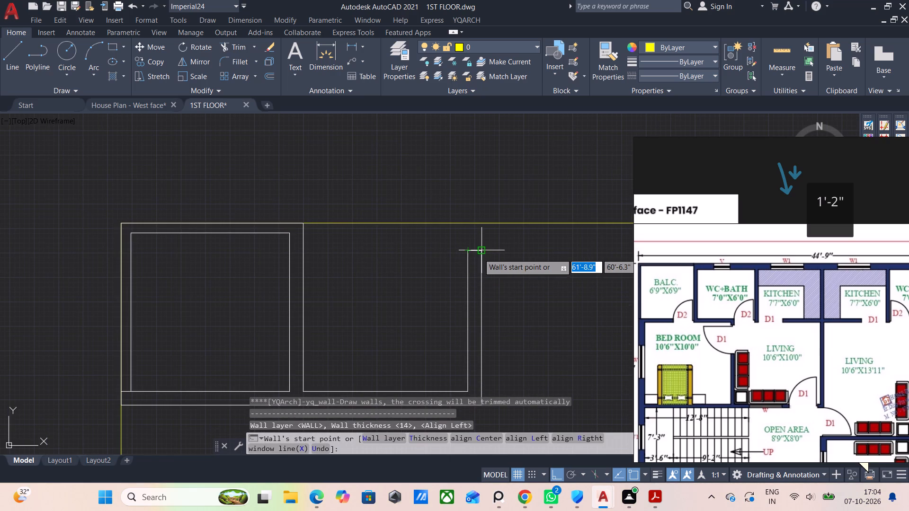
pyautogui.click(479, 254)
pyautogui.click(302, 248)
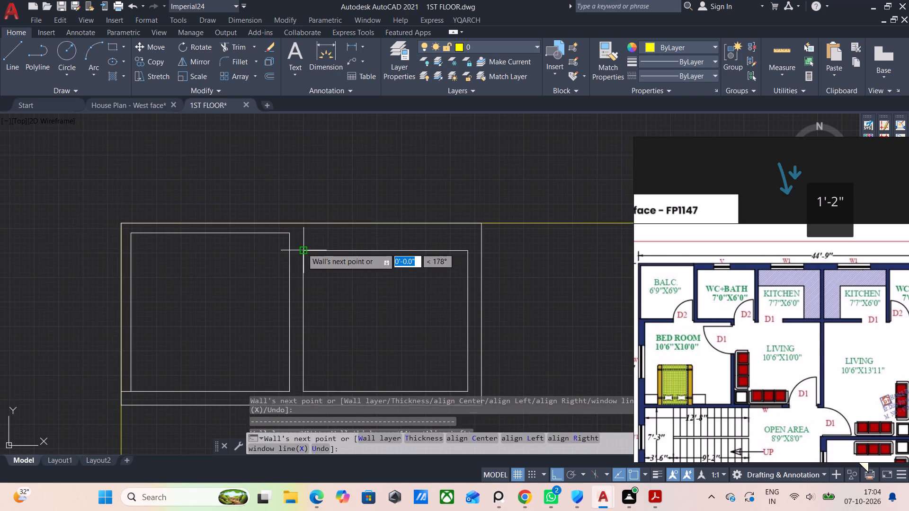
pyautogui.press('Escape')
# Draw the kitchen's 14" left-aligned top wall 7'7" long, running right from the WC+BATH's top-right outer corner.
pyautogui.scroll(-1, 449, 254)
pyautogui.moveTo(455, 281); pyautogui.dragTo(361, 280, button='middle')
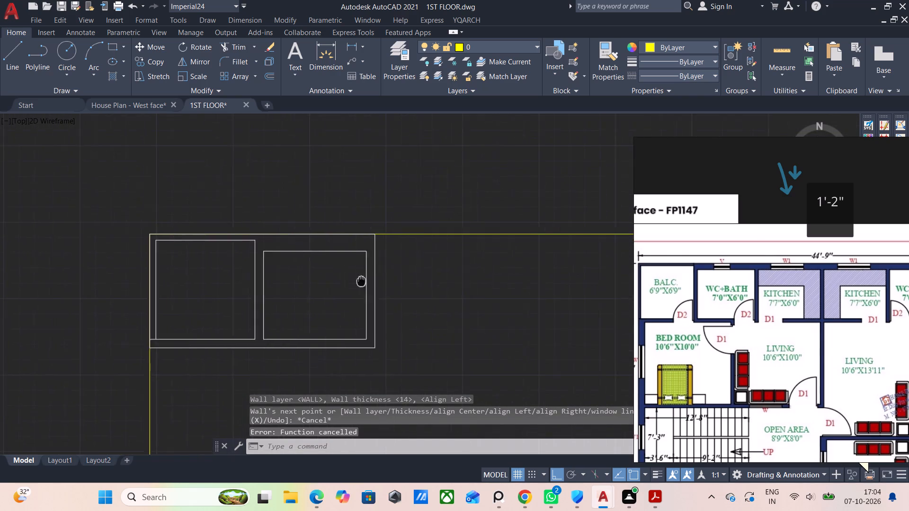
pyautogui.moveTo(361, 280); pyautogui.dragTo(352, 280, button='middle')
pyautogui.scroll(1, 399, 279)
pyautogui.moveTo(378, 295); pyautogui.dragTo(346, 352, button='middle')
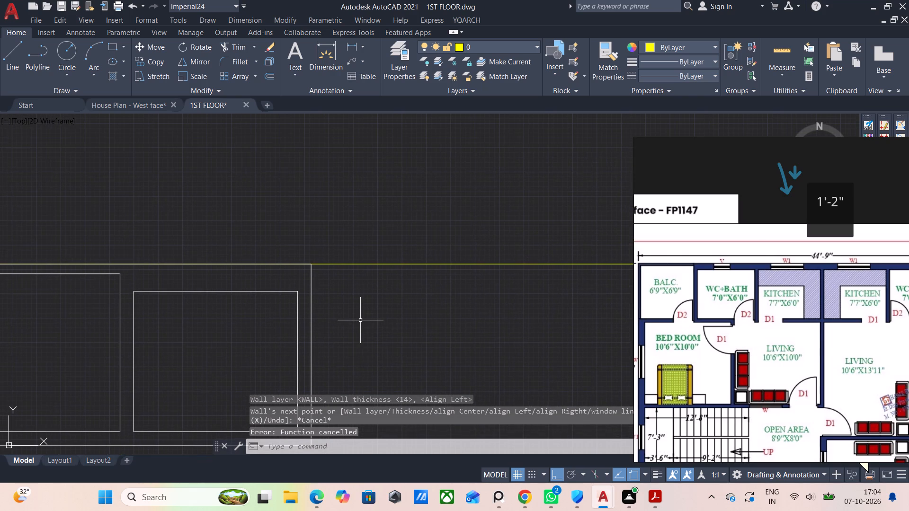
pyautogui.write('WW')
pyautogui.press('Return')
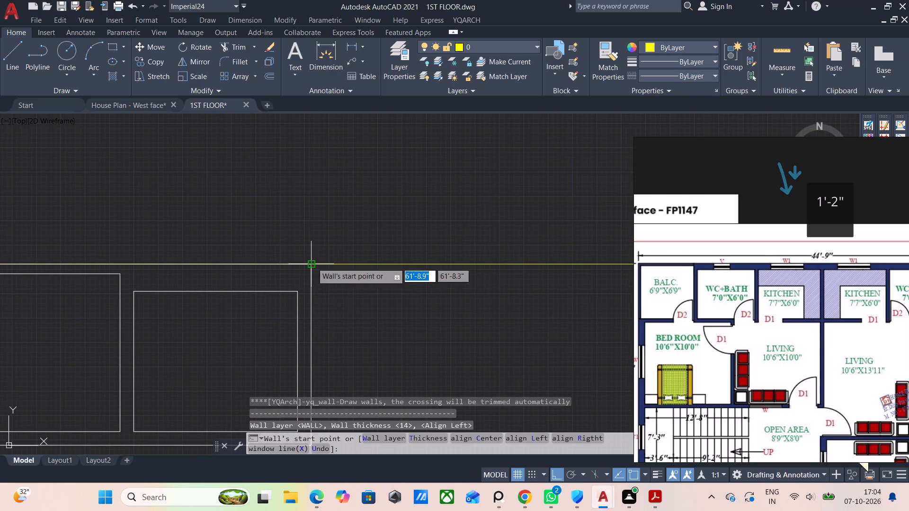
pyautogui.click(312, 263)
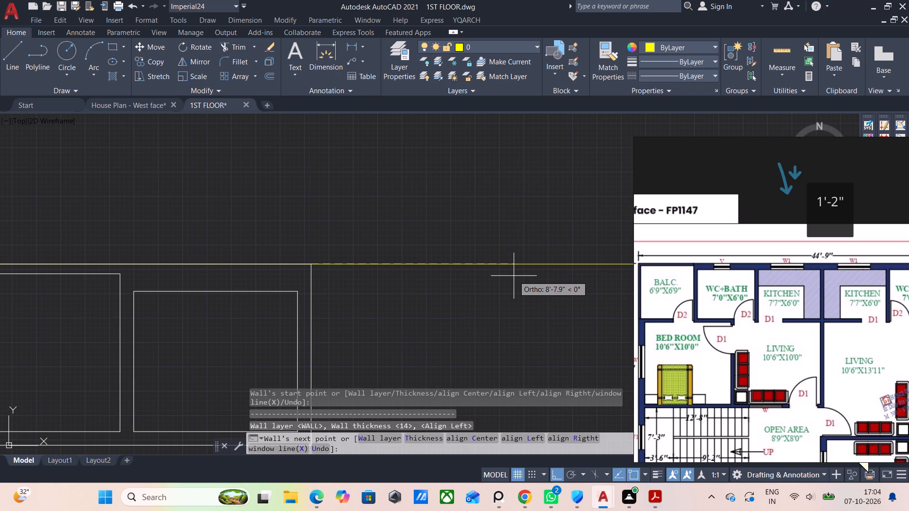
pyautogui.write('7\'7"')
pyautogui.press('Return')
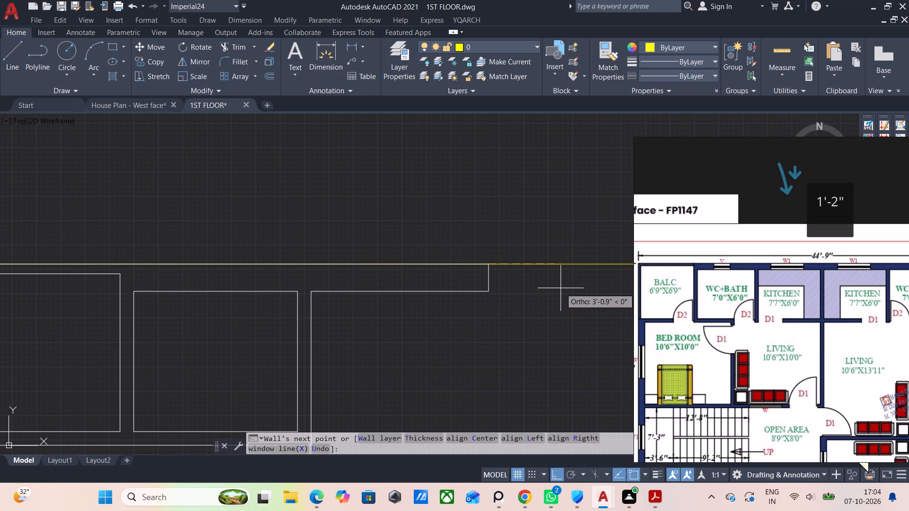
# Extend the kitchen's top wall by another 7" segment in the same direction and finish the wall.
pyautogui.press('5')
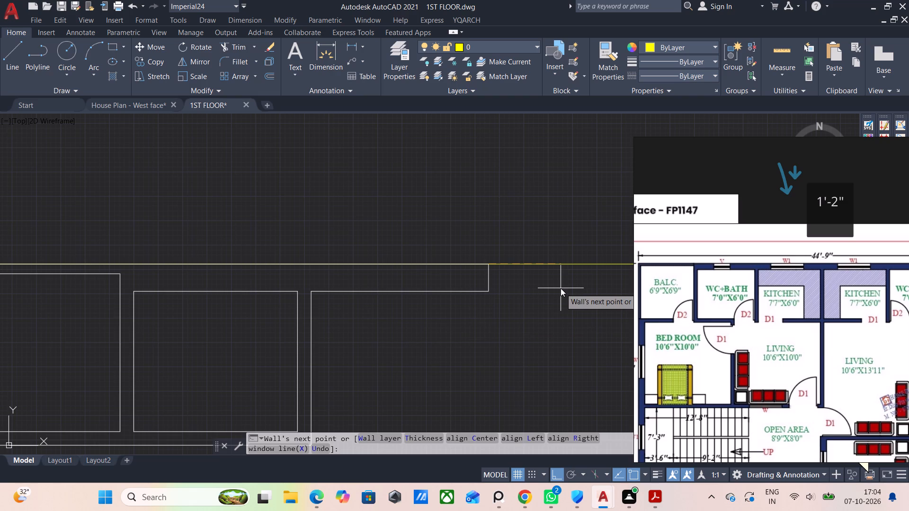
pyautogui.press('BackSpace')
pyautogui.write('7"')
pyautogui.press('Return')
pyautogui.press('Escape')
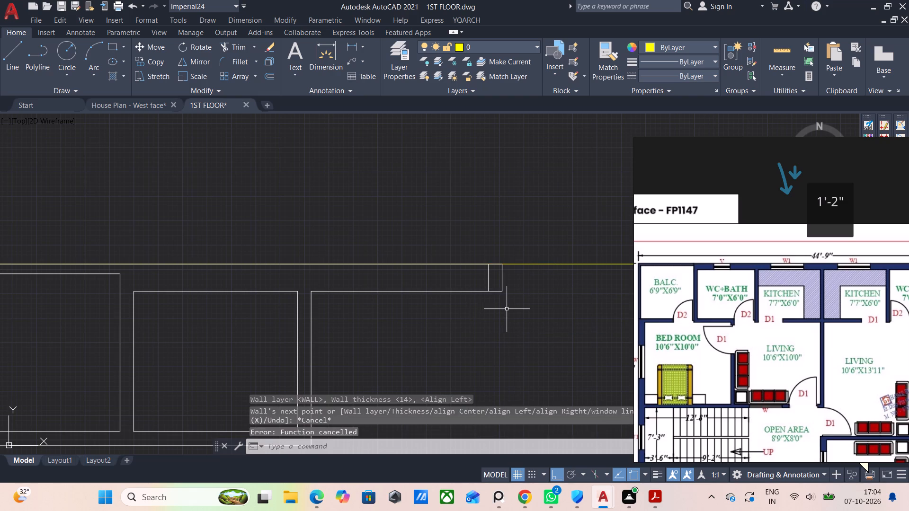
# Start another wall run at the end of the kitchen's top wall.
pyautogui.moveTo(526, 332); pyautogui.dragTo(512, 291, button='middle')
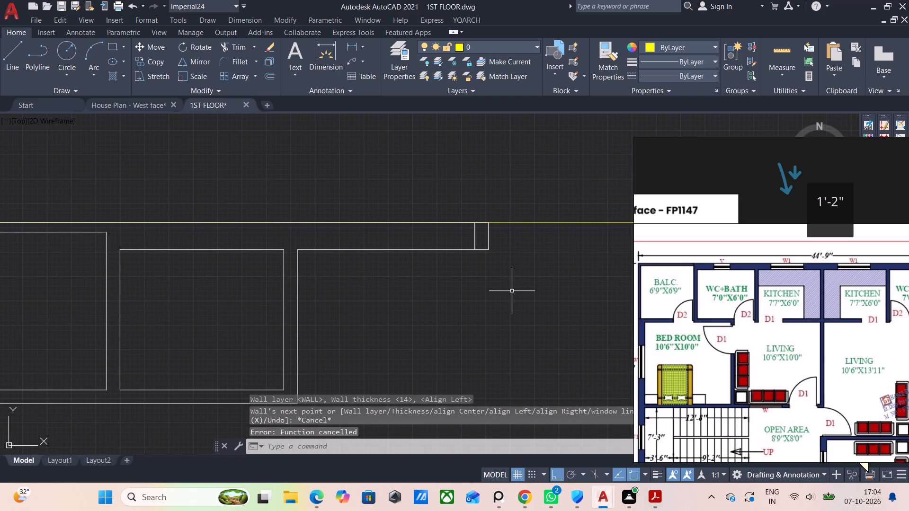
pyautogui.write('WW')
pyautogui.press('Return')
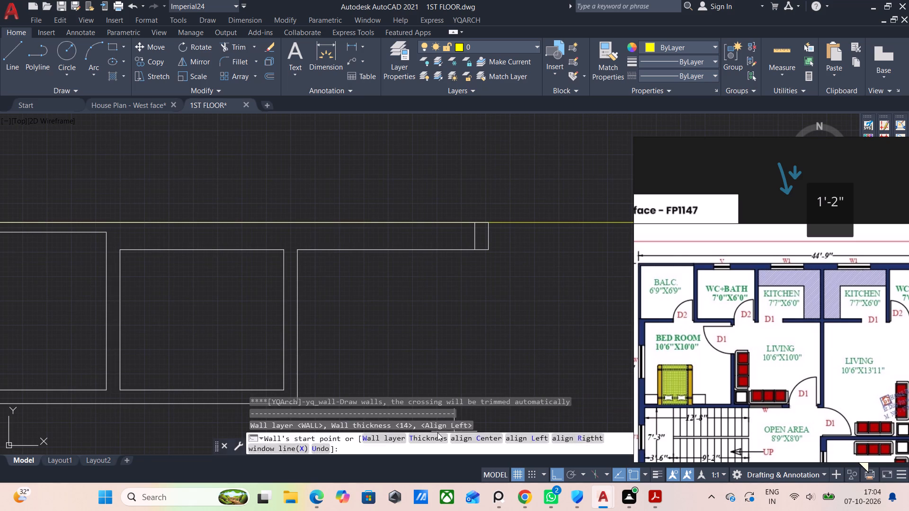
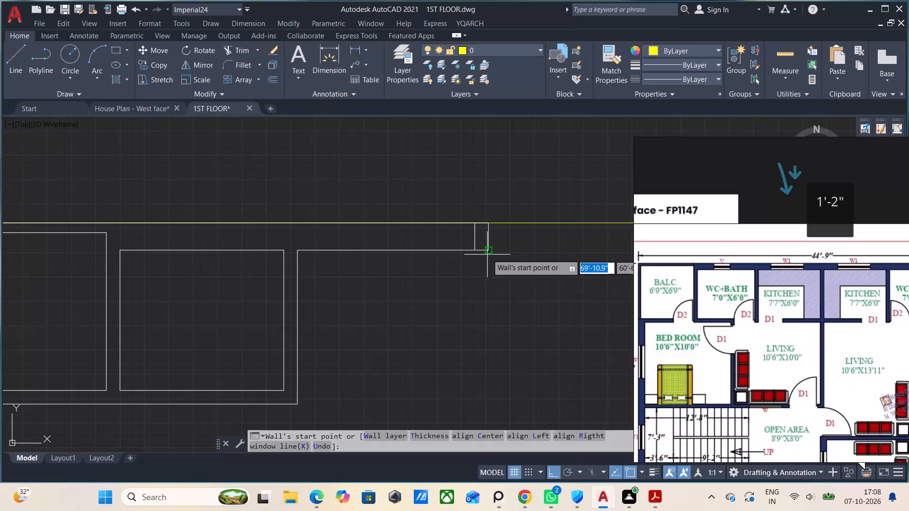
# Set the wall thickness to 7 and draw the kitchen's east wall 6' down from the outer corner of the short stub.
pyautogui.scroll(-1, 744, 336)
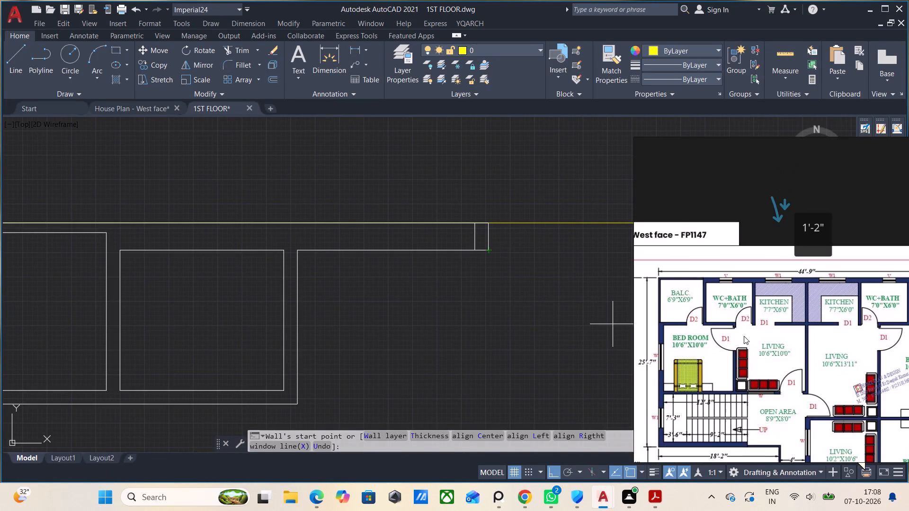
pyautogui.scroll(1, 775, 323)
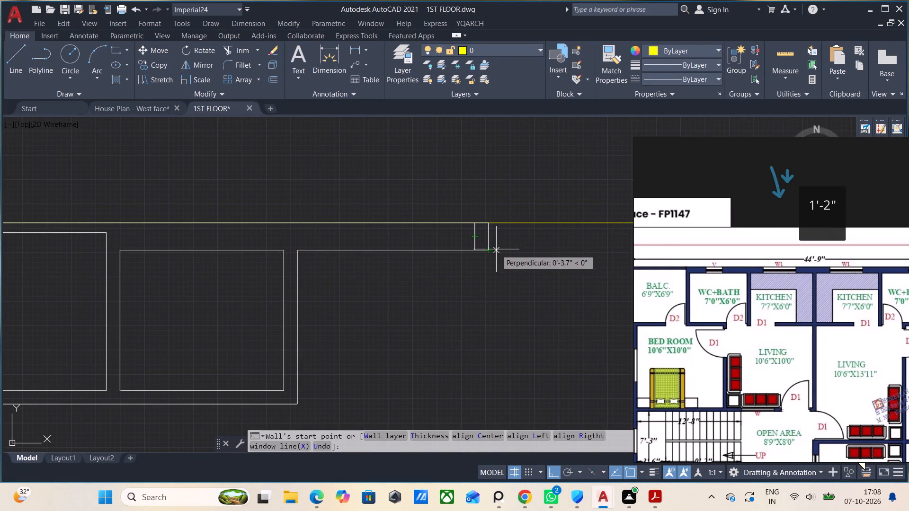
pyautogui.click(490, 251)
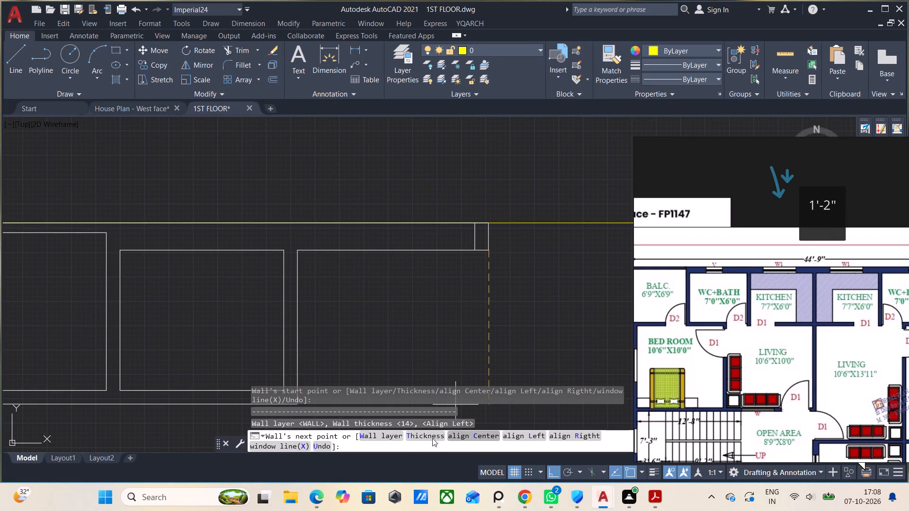
pyautogui.click(426, 437)
pyautogui.click(454, 310)
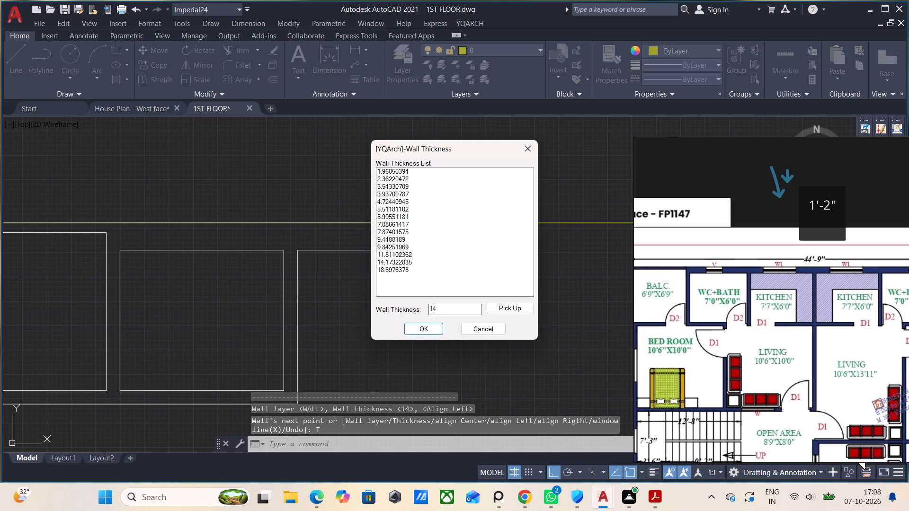
pyautogui.press('BackSpace')
pyautogui.press('BackSpace')
pyautogui.press('7')
pyautogui.click(433, 332)
pyautogui.moveTo(474, 355); pyautogui.dragTo(471, 341, button='middle')
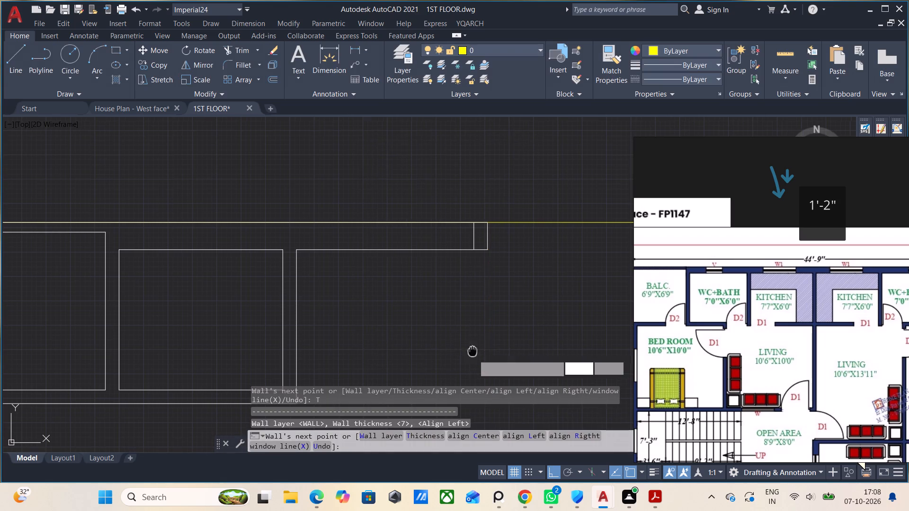
pyautogui.moveTo(471, 341); pyautogui.dragTo(469, 275, button='middle')
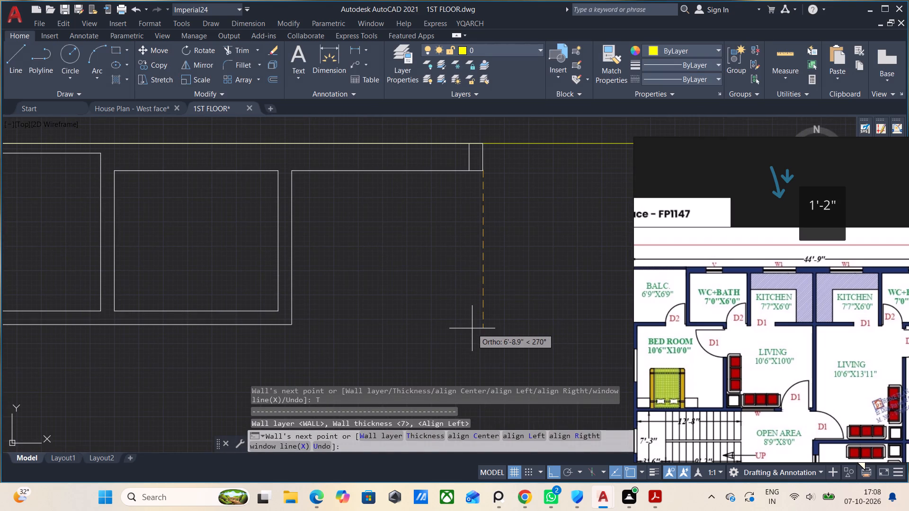
pyautogui.press('6')
pyautogui.press("'")
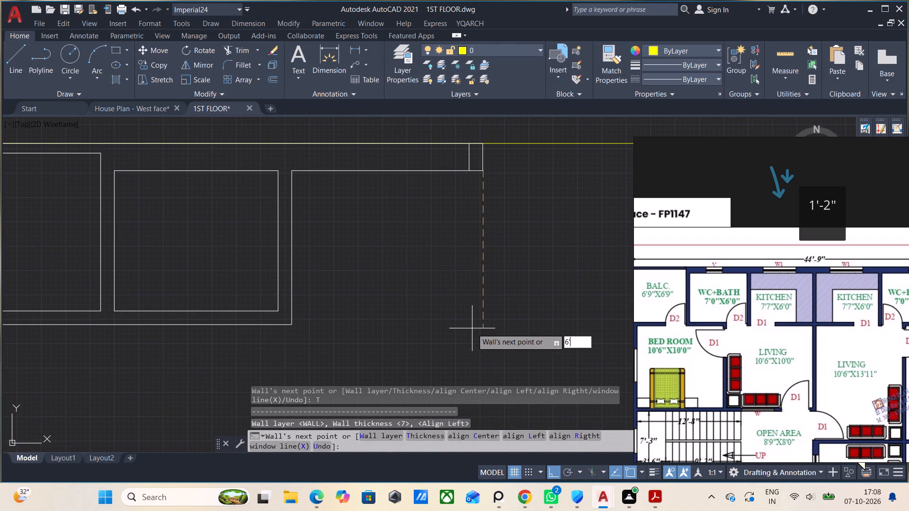
pyautogui.press('Return')
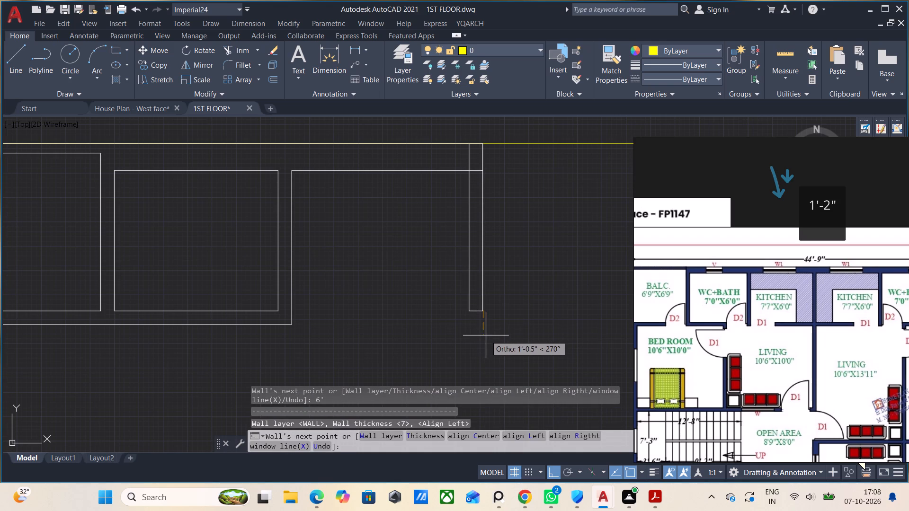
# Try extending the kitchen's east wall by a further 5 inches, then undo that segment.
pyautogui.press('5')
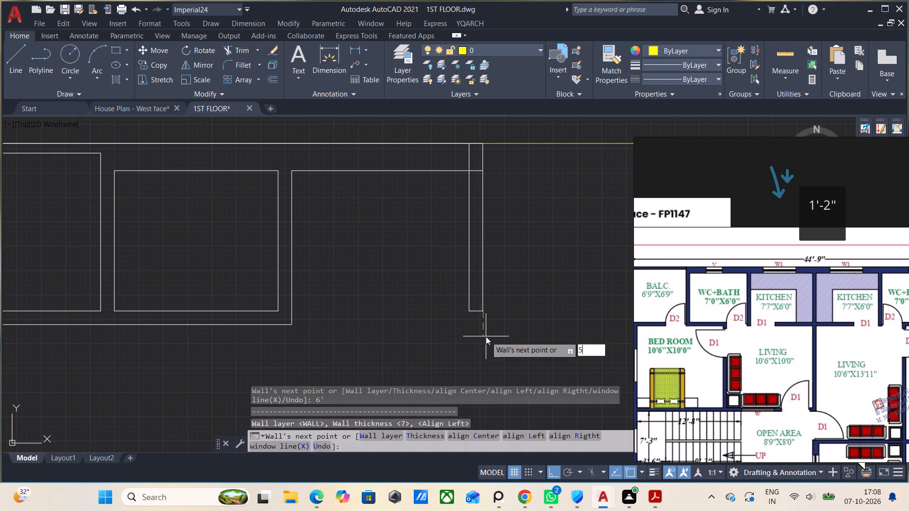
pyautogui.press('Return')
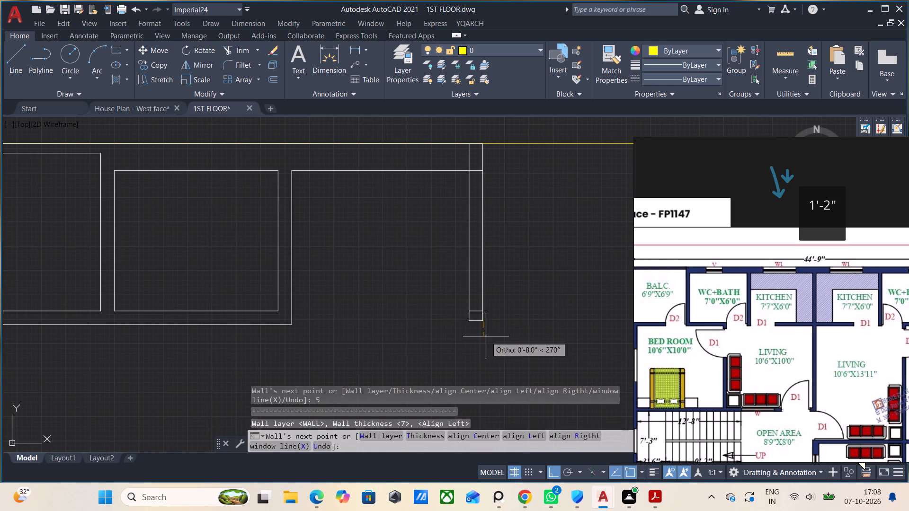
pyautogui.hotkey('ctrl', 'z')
# Extend the wall down 7 inches and run the kitchen's south wall west about 5'-10", leaving an opening before the bathroom wall.
pyautogui.press('7')
pyautogui.press('Return')
pyautogui.click(295, 326)
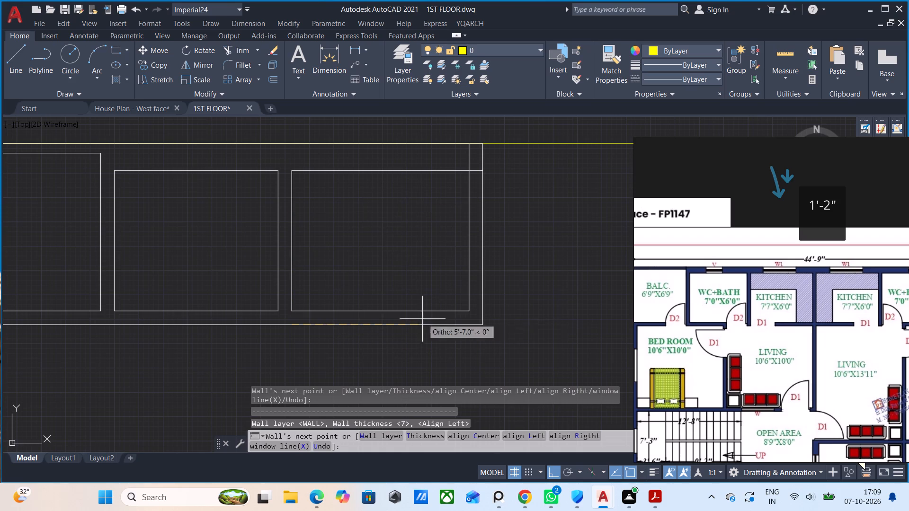
pyautogui.hotkey('ctrl', 'z')
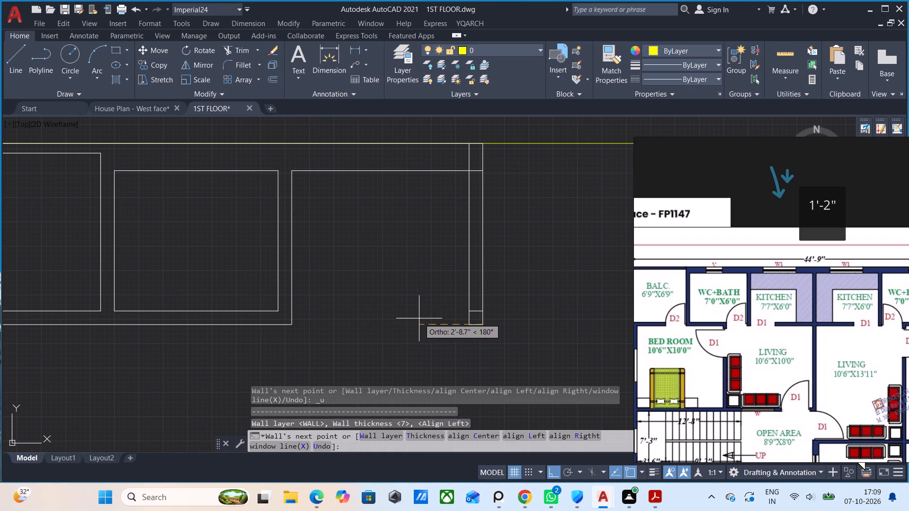
pyautogui.click(345, 322)
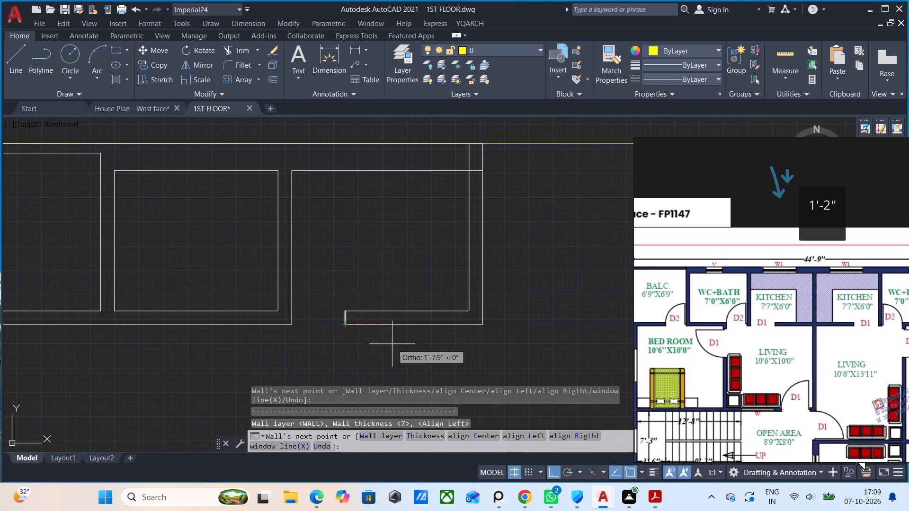
pyautogui.press('Escape')
pyautogui.scroll(-1, 518, 291)
pyautogui.moveTo(506, 292); pyautogui.dragTo(452, 317, button='middle')
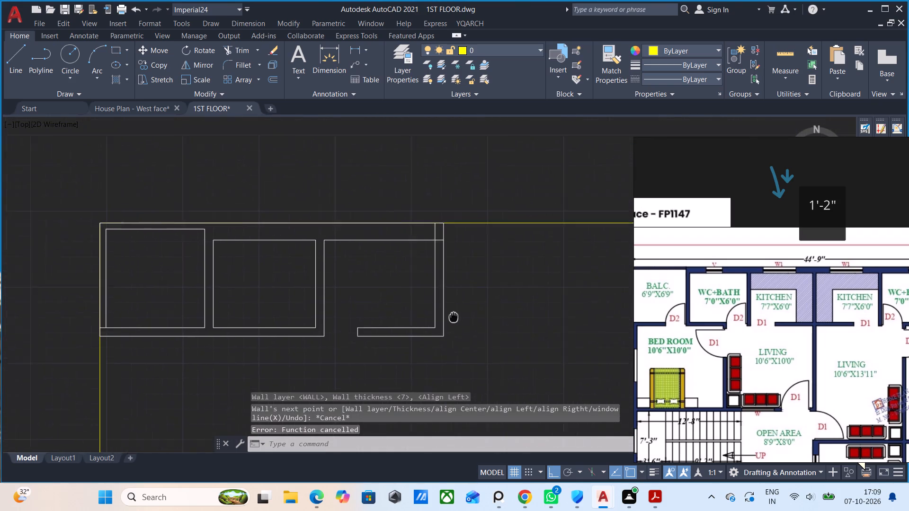
pyautogui.moveTo(452, 317); pyautogui.dragTo(416, 337, button='middle')
pyautogui.moveTo(436, 296); pyautogui.dragTo(416, 278, button='middle')
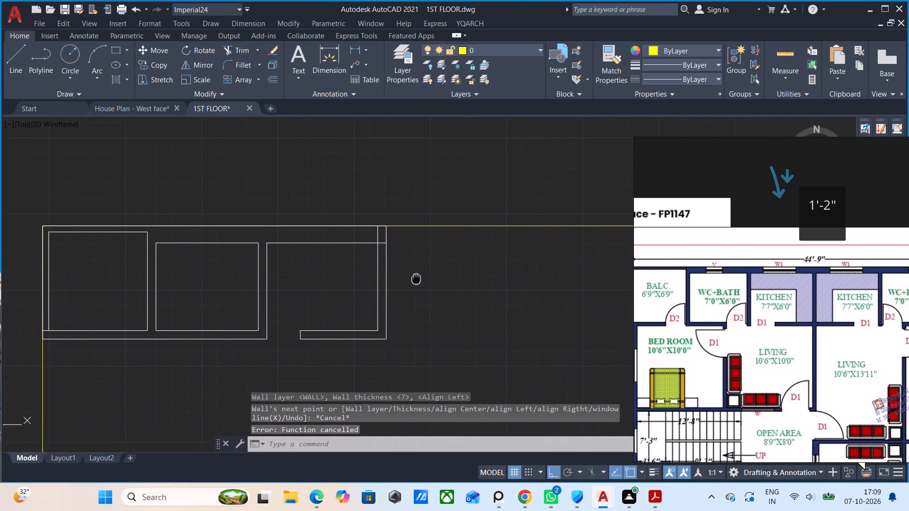
pyautogui.moveTo(416, 278); pyautogui.dragTo(417, 274, button='middle')
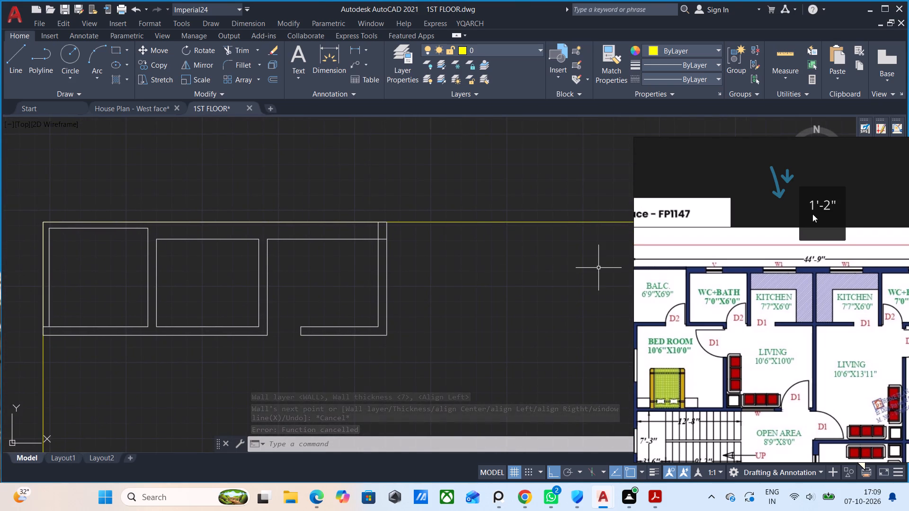
# In PureRef, replace the 1'-2" note with the wall thicknesses 14, 7 and 5 on separate lines.
pyautogui.click(832, 208)
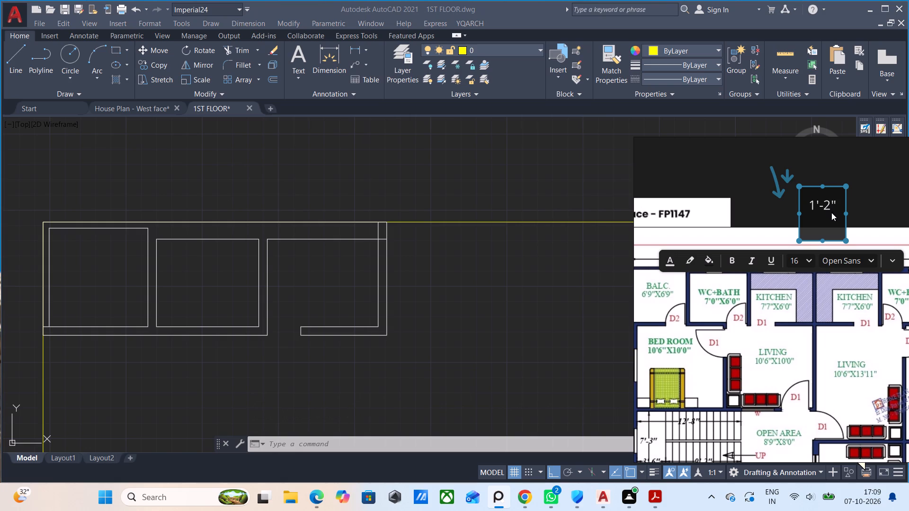
pyautogui.press('BackSpace')
pyautogui.doubleClick(831, 211)
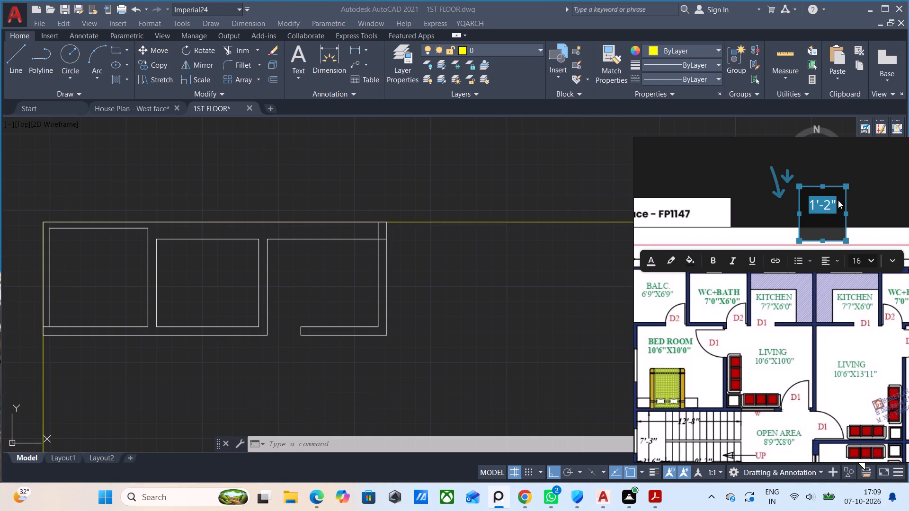
pyautogui.click(836, 201)
pyautogui.press('BackSpace')
pyautogui.press('BackSpace')
pyautogui.press('BackSpace')
pyautogui.press('BackSpace')
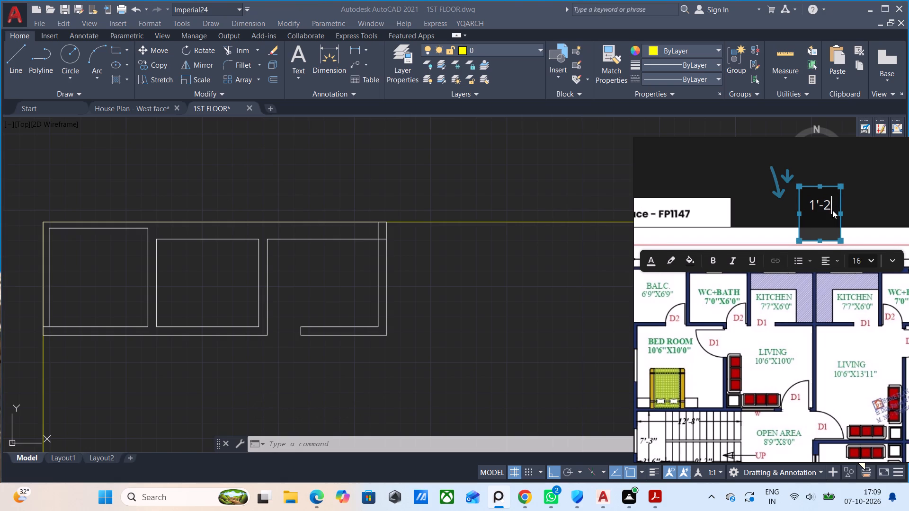
pyautogui.press('BackSpace')
pyautogui.write('14')
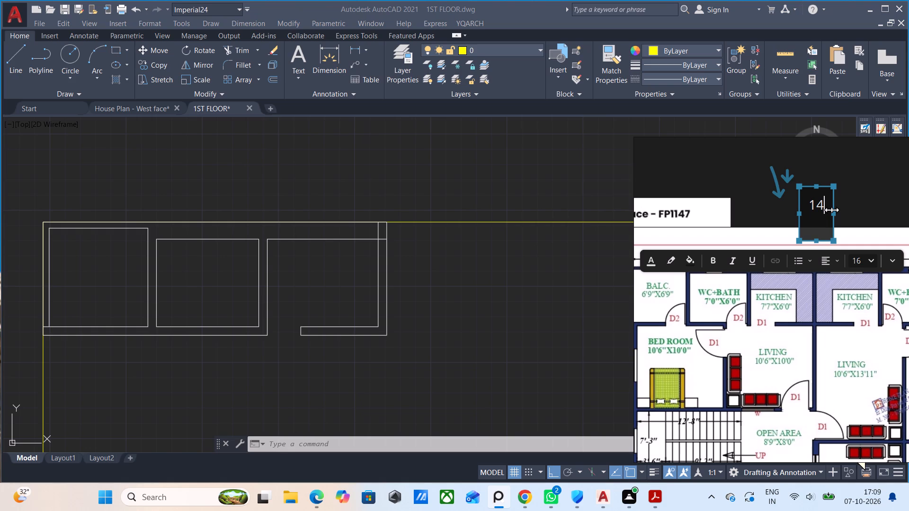
pyautogui.press('Return')
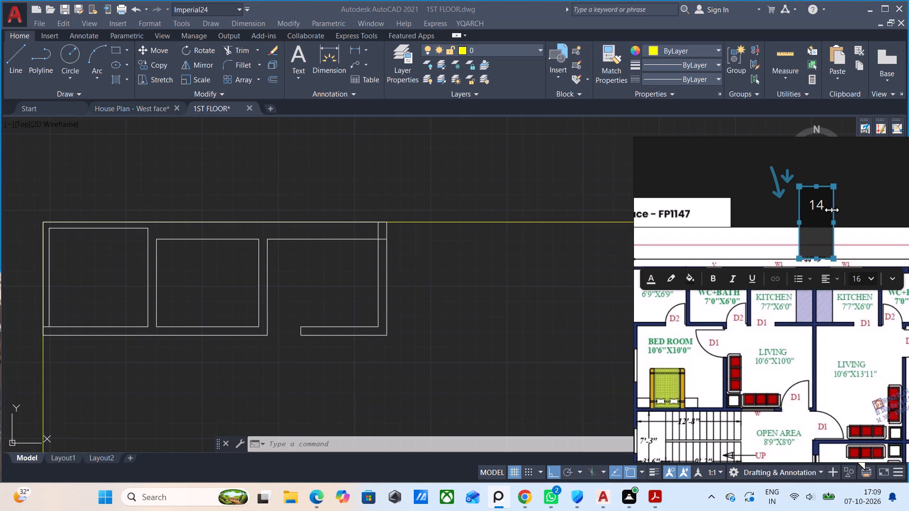
pyautogui.press('7')
pyautogui.press('Return')
pyautogui.press('5')
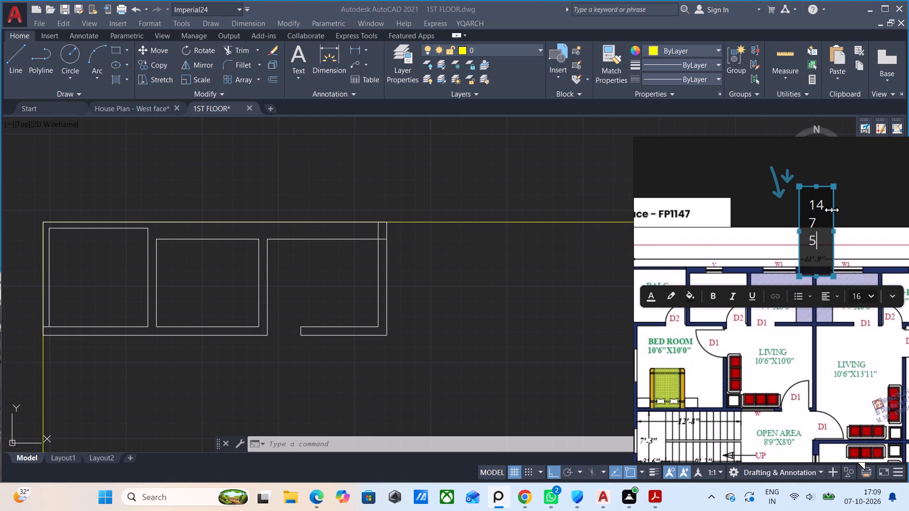
pyautogui.press('Return')
pyautogui.press('Escape')
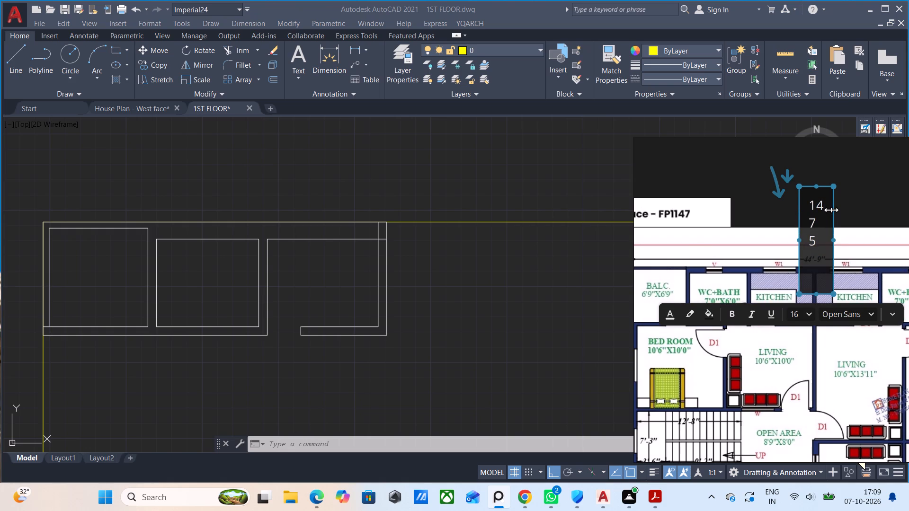
pyautogui.click(857, 203)
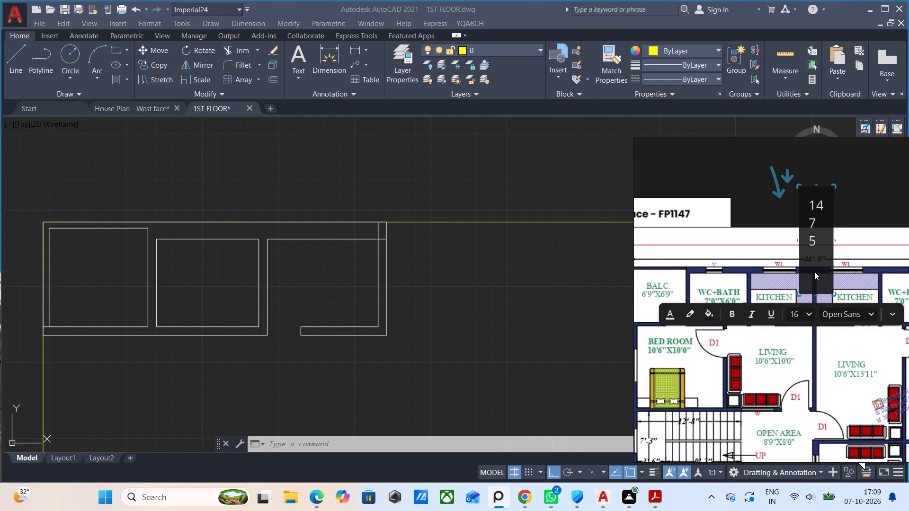
# Move the wall thickness note into the empty space above the reference plans, clear of the drawing.
pyautogui.moveTo(814, 262); pyautogui.dragTo(819, 236, button='right')
pyautogui.moveTo(824, 220); pyautogui.dragTo(841, 149)
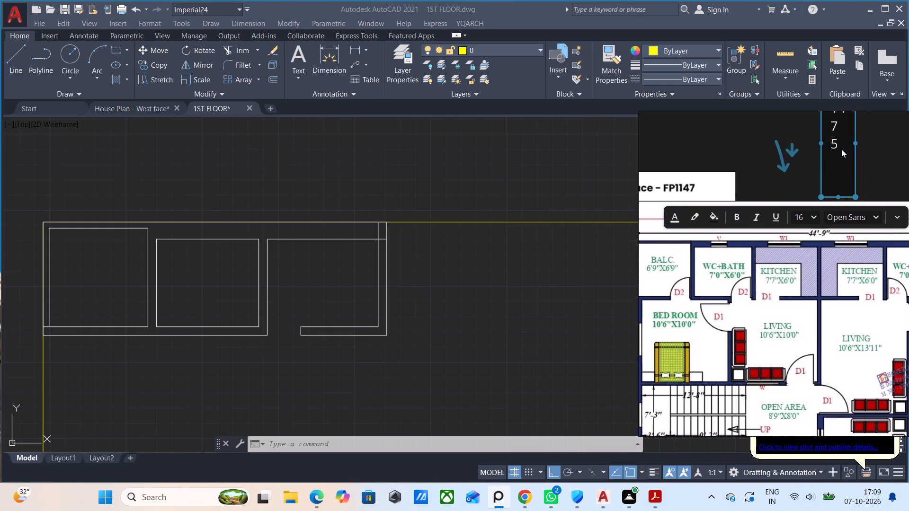
pyautogui.moveTo(841, 149); pyautogui.dragTo(841, 150)
pyautogui.scroll(-3, 852, 154)
pyautogui.moveTo(850, 193); pyautogui.dragTo(837, 247, button='middle')
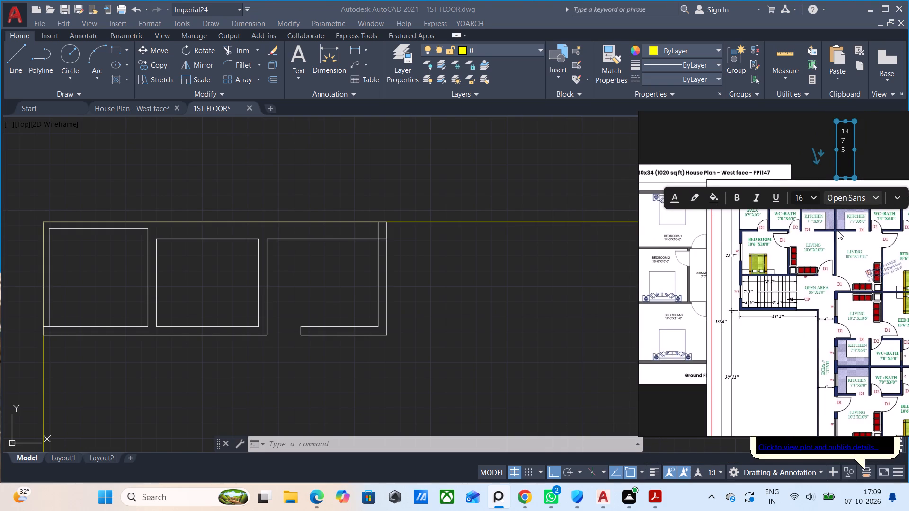
pyautogui.moveTo(838, 232); pyautogui.dragTo(831, 280, button='middle')
pyautogui.moveTo(837, 213); pyautogui.dragTo(838, 202)
pyautogui.click(882, 180)
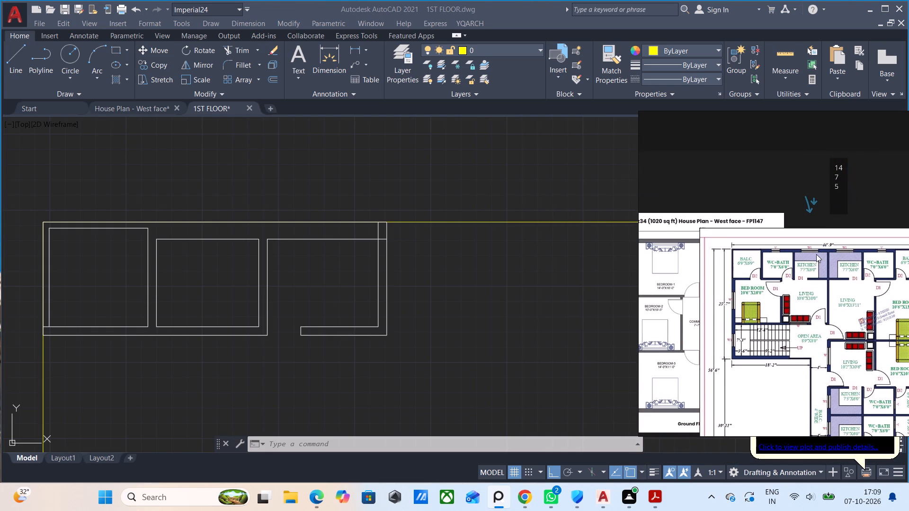
# Examine the kitchen and living room layout and dimensions on the first-floor reference plan.
pyautogui.scroll(3, 784, 310)
pyautogui.moveTo(817, 263); pyautogui.dragTo(771, 333, button='middle')
pyautogui.scroll(1, 793, 321)
pyautogui.scroll(-2, 788, 329)
pyautogui.scroll(1, 797, 334)
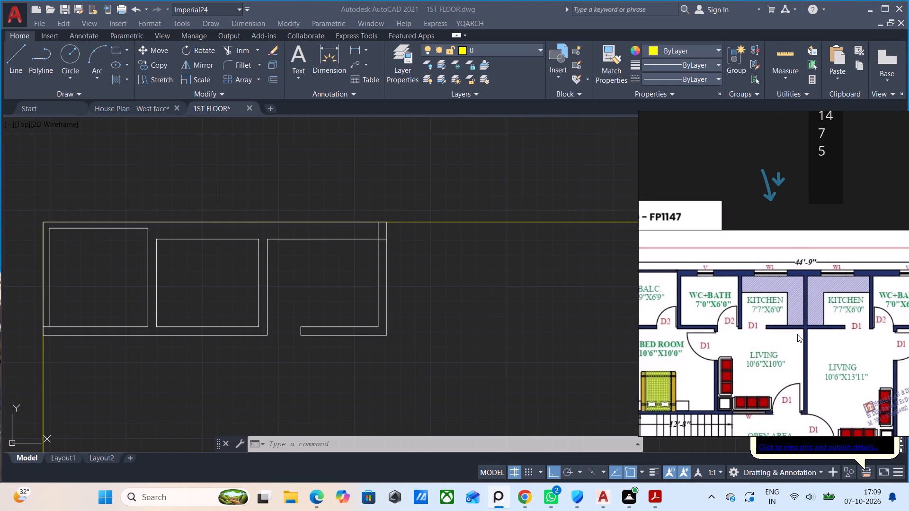
pyautogui.scroll(1, 798, 335)
pyautogui.moveTo(797, 335); pyautogui.dragTo(783, 335, button='middle')
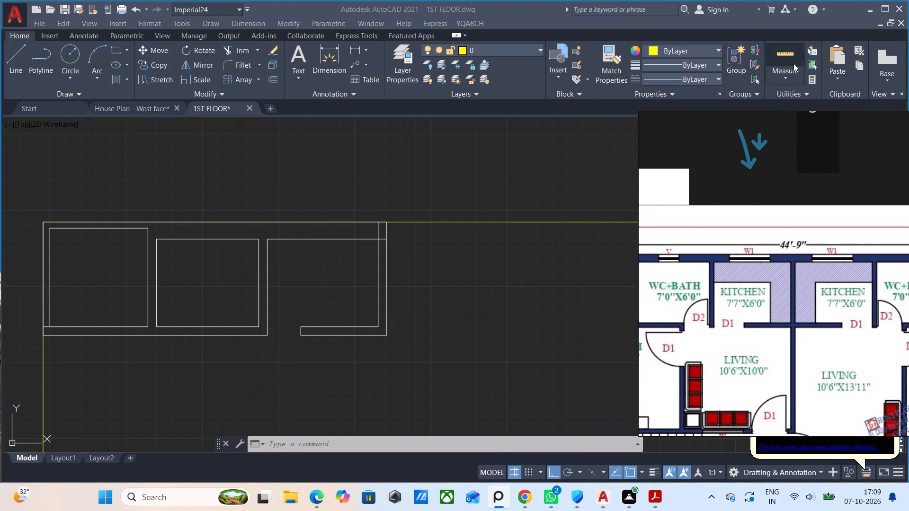
# Quick-measure the interior of the westernmost room in the first-floor drawing.
pyautogui.click(787, 49)
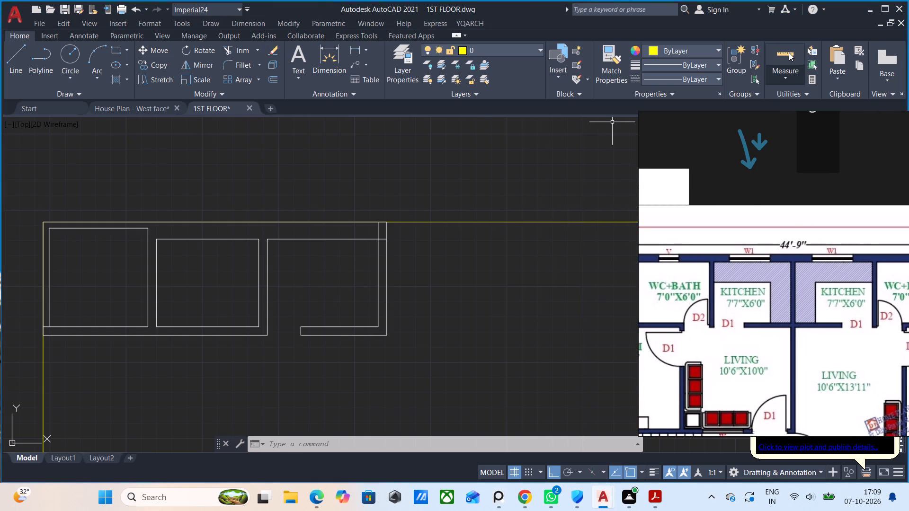
pyautogui.click(786, 78)
pyautogui.click(789, 96)
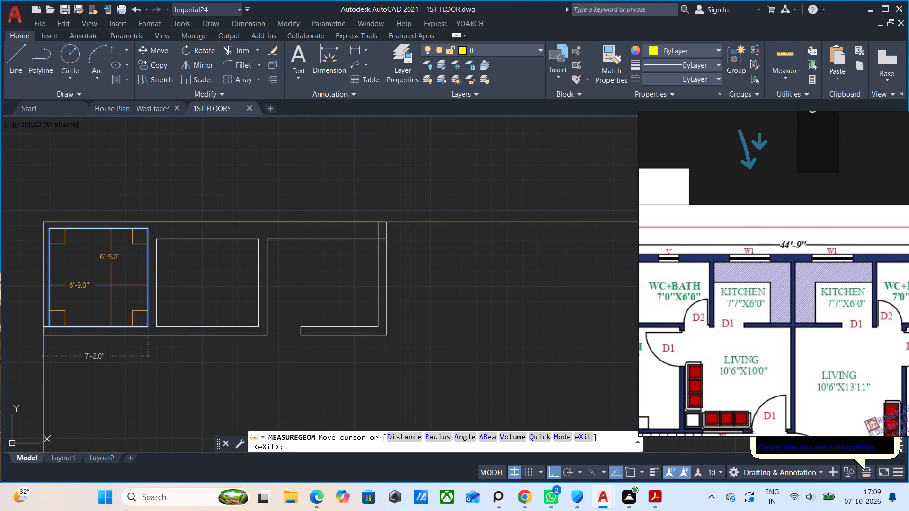
pyautogui.press('Escape')
# Examine the second kitchen and its adjoining WC+Bath on the reference plan for room sizes and wall layout.
pyautogui.scroll(-1, 301, 268)
pyautogui.moveTo(382, 289); pyautogui.dragTo(375, 289, button='middle')
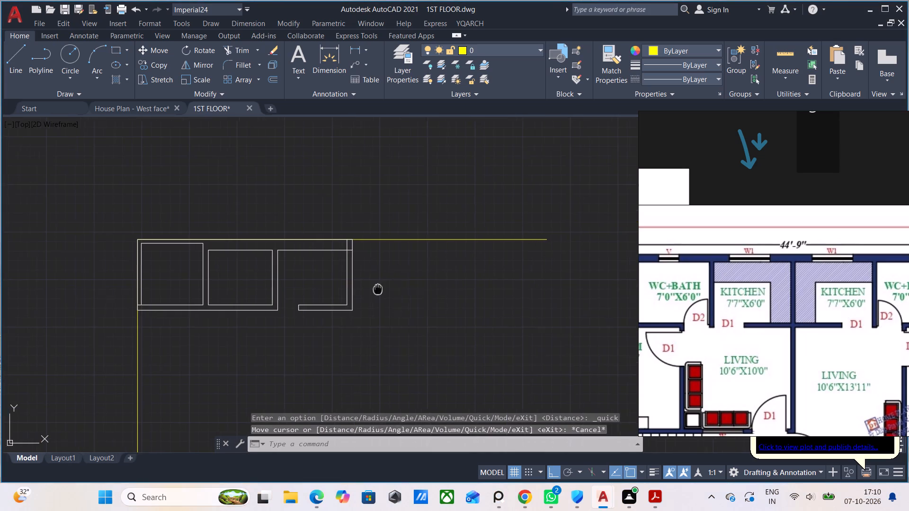
pyautogui.moveTo(375, 289); pyautogui.dragTo(374, 289, button='middle')
pyautogui.scroll(1, 380, 282)
pyautogui.moveTo(421, 288); pyautogui.dragTo(403, 289, button='middle')
pyautogui.scroll(-1, 817, 271)
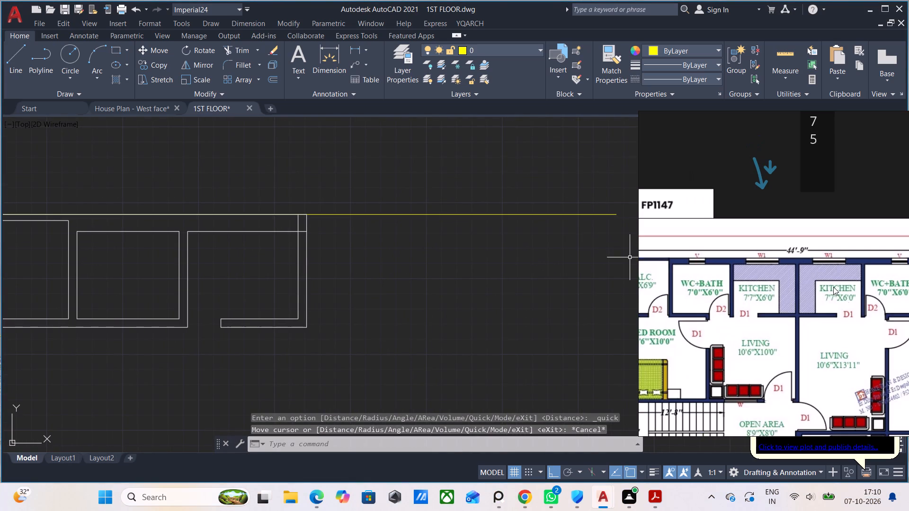
pyautogui.moveTo(832, 300); pyautogui.dragTo(768, 309, button='middle')
pyautogui.scroll(-3, 814, 317)
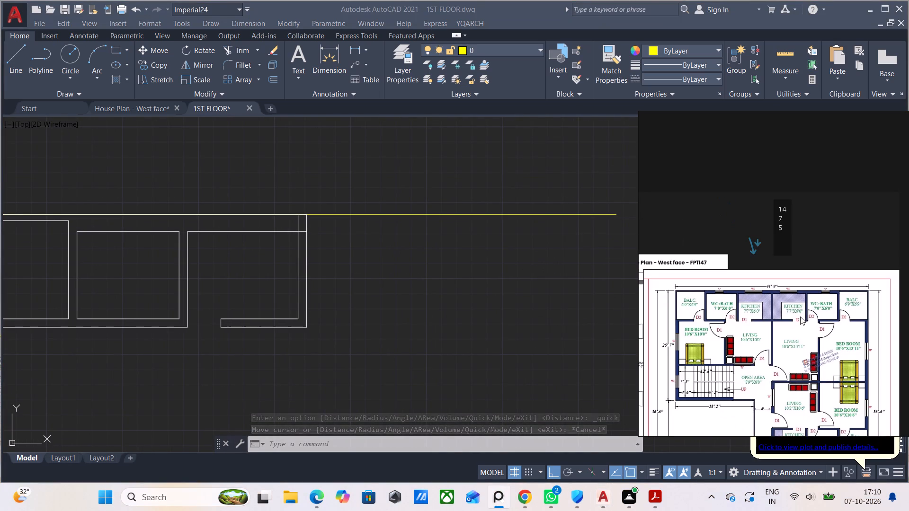
pyautogui.scroll(4, 796, 308)
pyautogui.moveTo(798, 319); pyautogui.dragTo(767, 320, button='middle')
pyautogui.scroll(1, 763, 320)
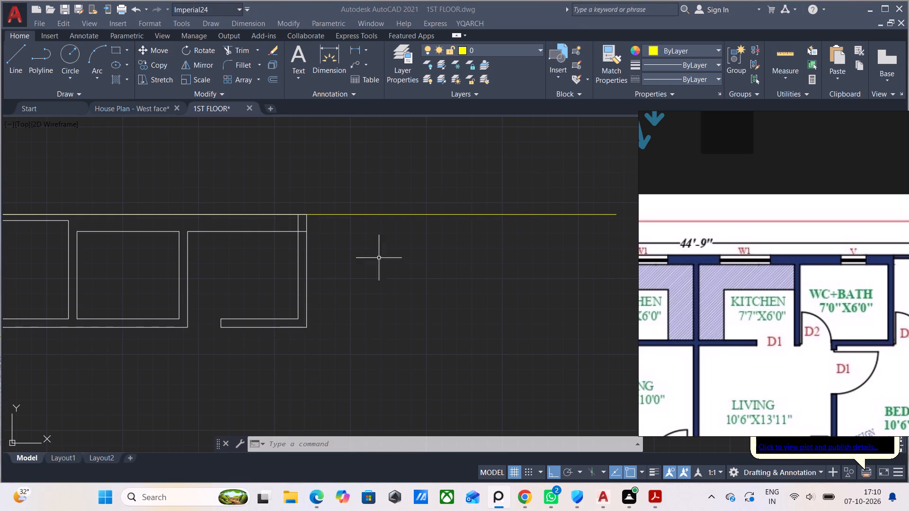
# Start the YQArch wall command and set the wall thickness to 14.
pyautogui.press('w')
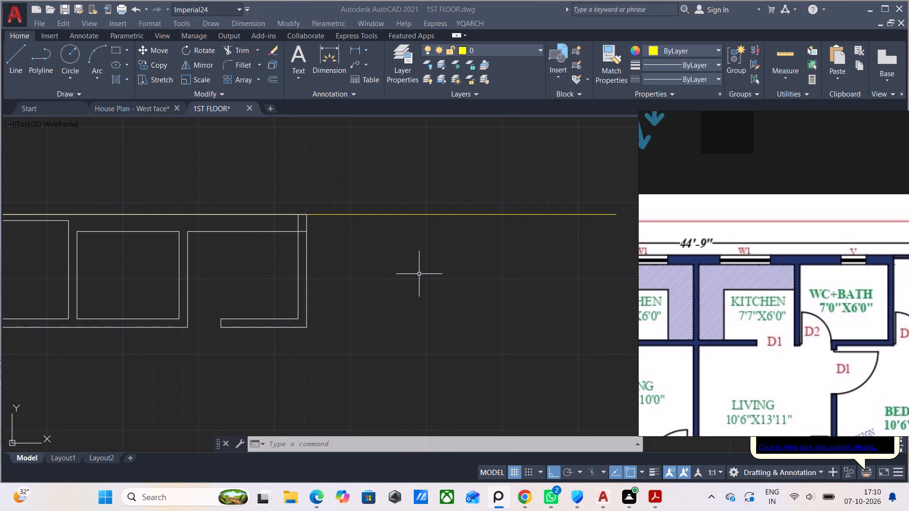
pyautogui.click(419, 274)
pyautogui.write('WW')
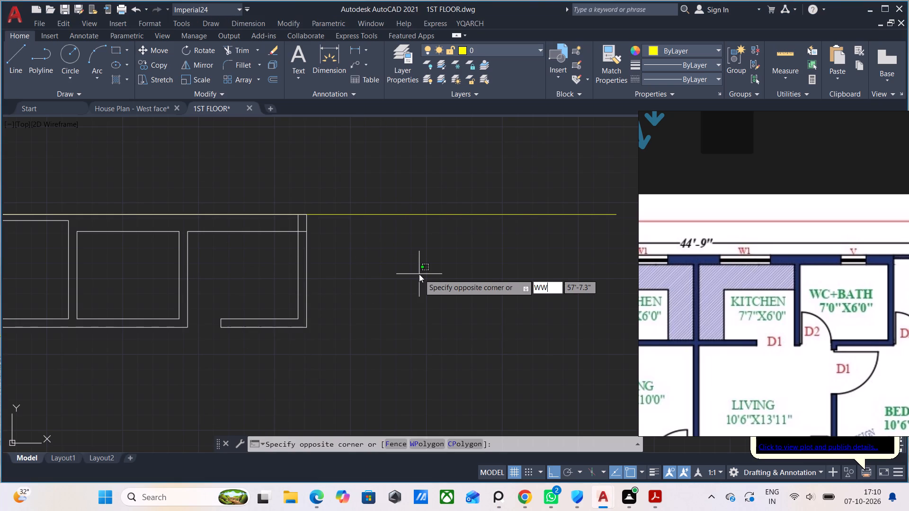
pyautogui.press('Return')
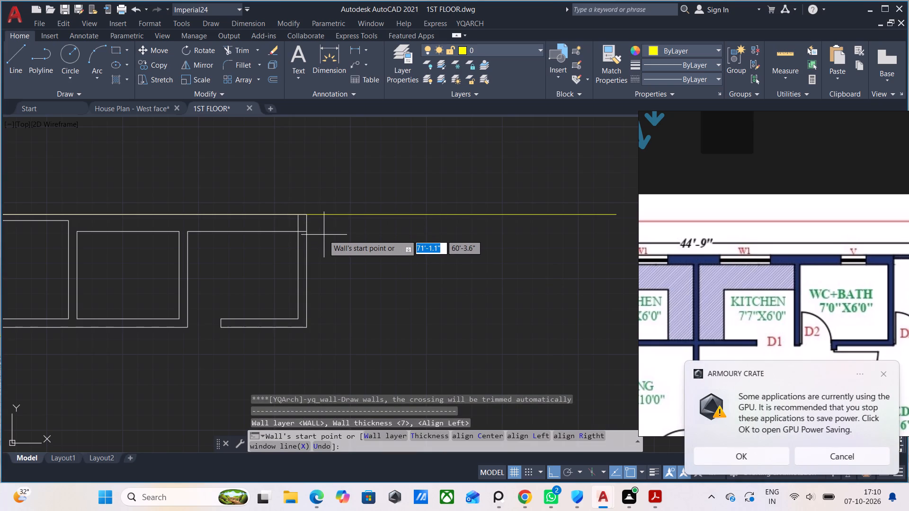
pyautogui.click(431, 435)
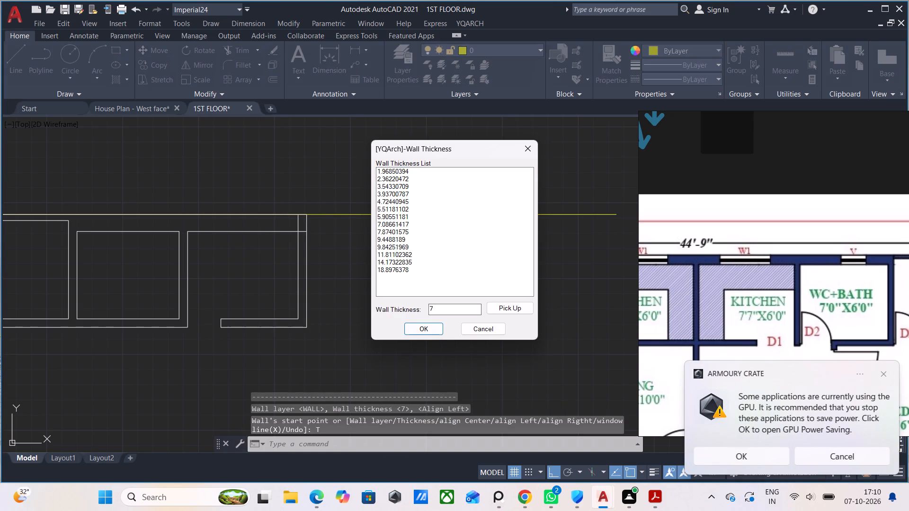
pyautogui.click(450, 308)
pyautogui.press('BackSpace')
pyautogui.write('14')
pyautogui.press('Return')
pyautogui.click(434, 326)
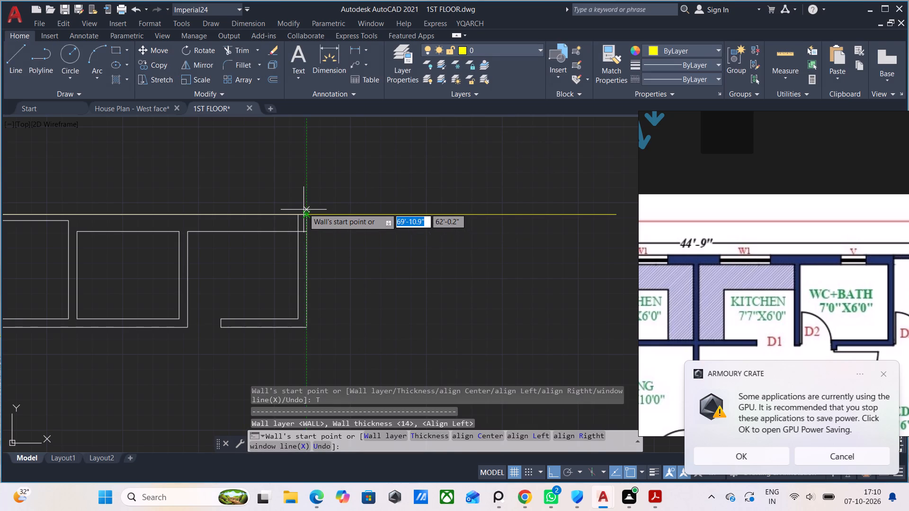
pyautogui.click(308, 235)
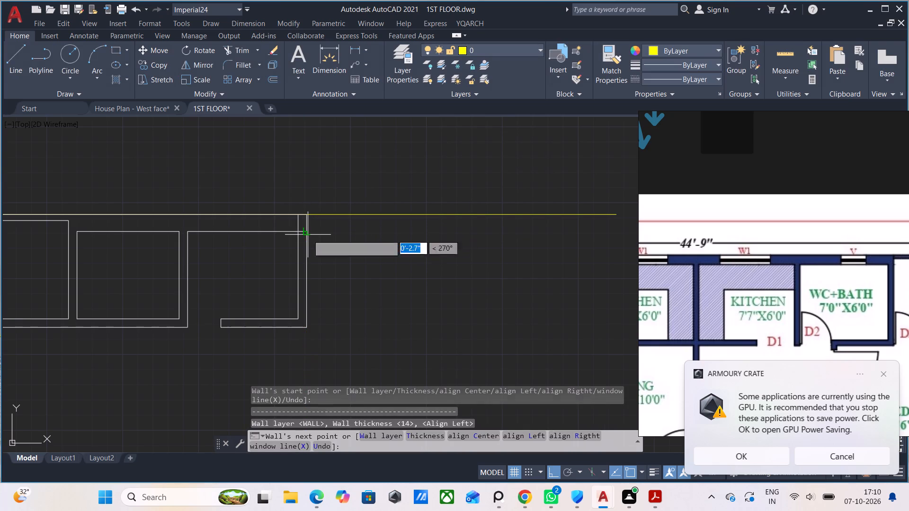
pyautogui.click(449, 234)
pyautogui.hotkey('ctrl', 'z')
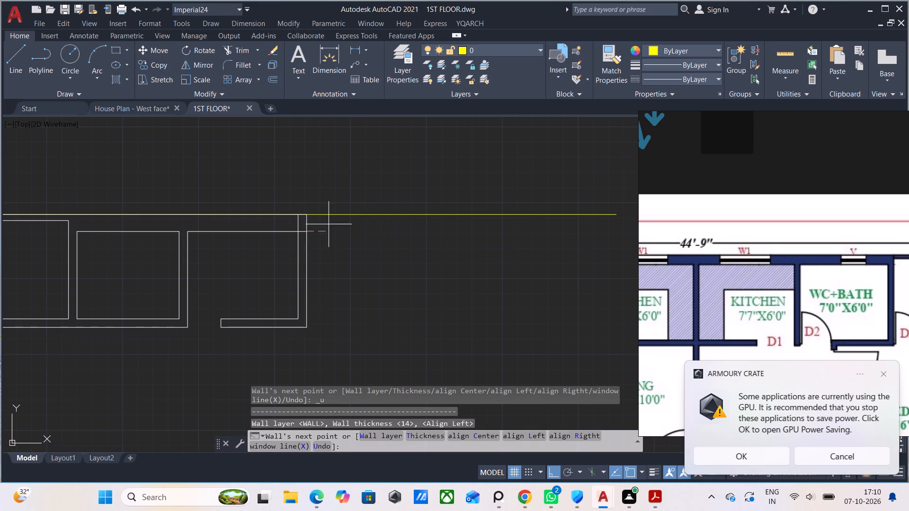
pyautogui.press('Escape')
# Draw the 14-inch north wall of the second kitchen east 7'7" from the first kitchen's outer northeast corner, plus 7 inches for the cross wall.
pyautogui.write('WW')
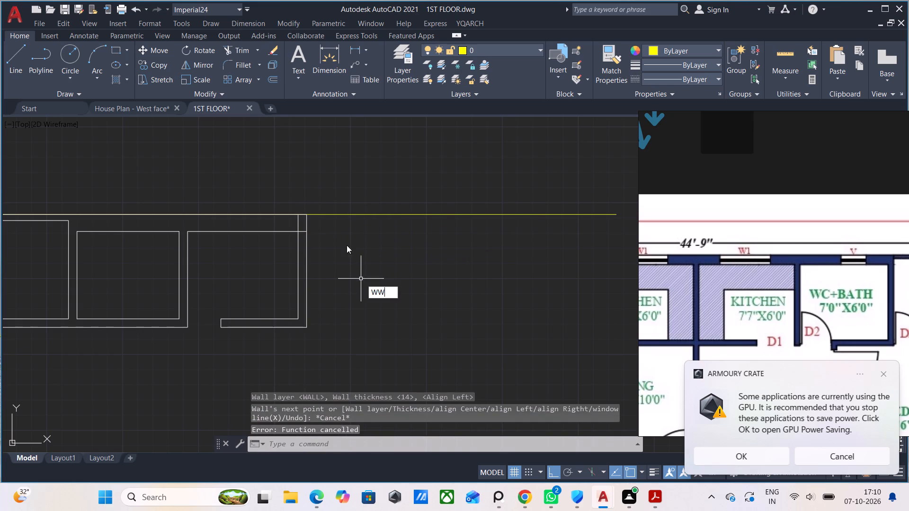
pyautogui.press('Return')
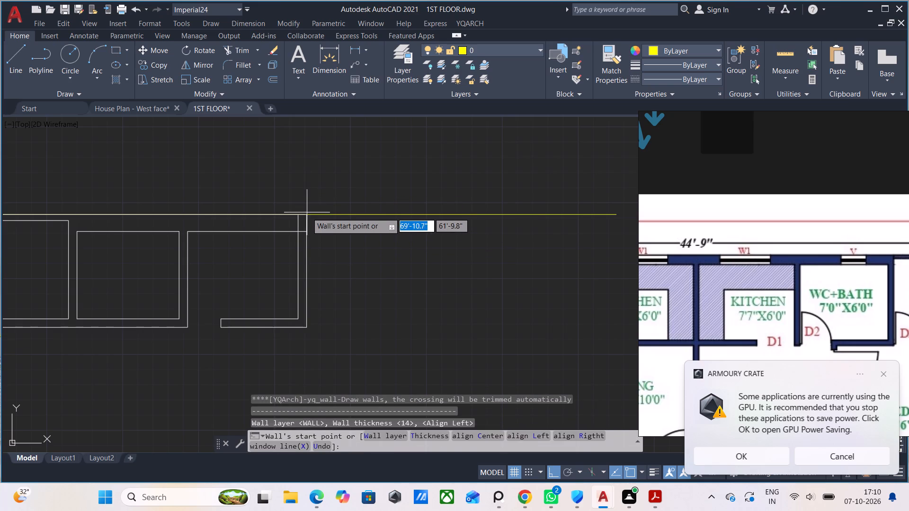
pyautogui.click(308, 214)
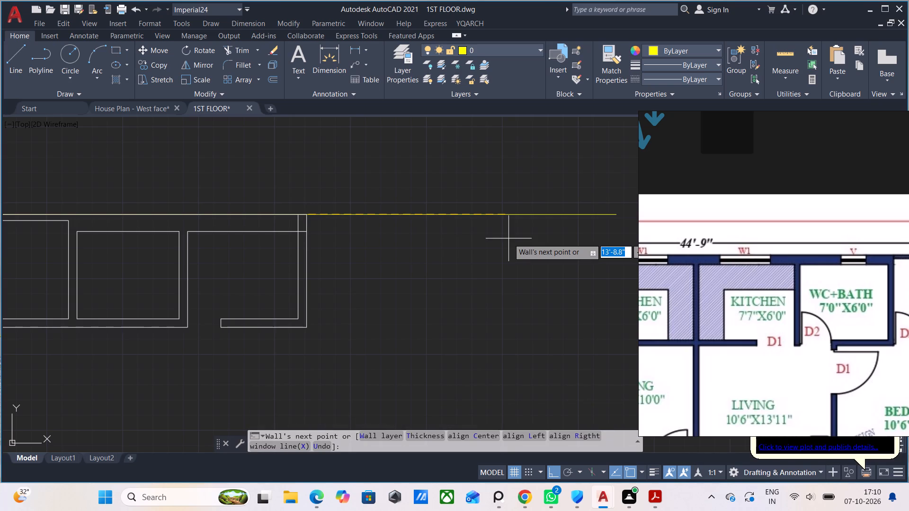
pyautogui.press('7')
pyautogui.write('\'7"')
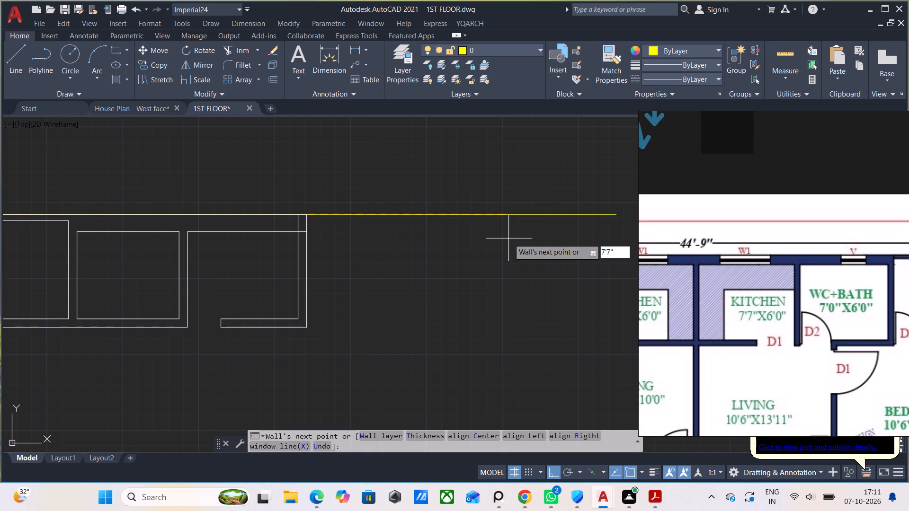
pyautogui.press('Return')
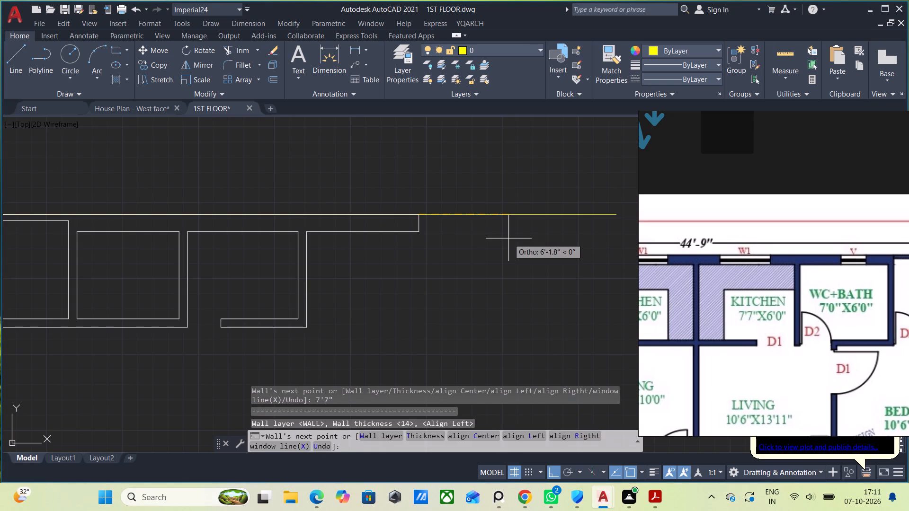
pyautogui.press('7')
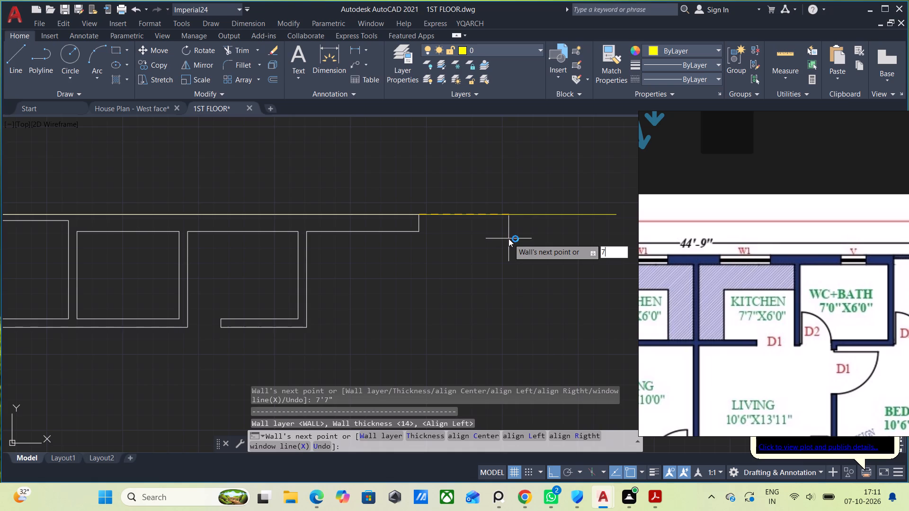
pyautogui.press('Return')
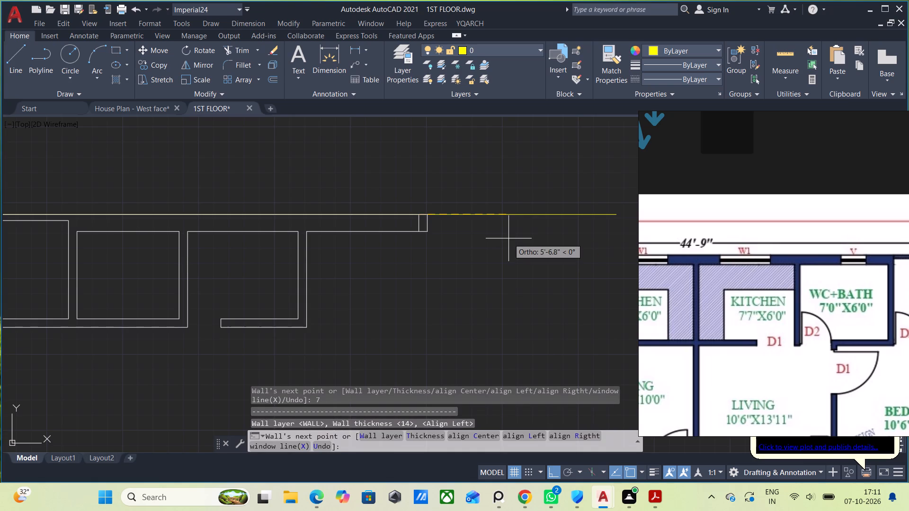
pyautogui.scroll(-1, 435, 275)
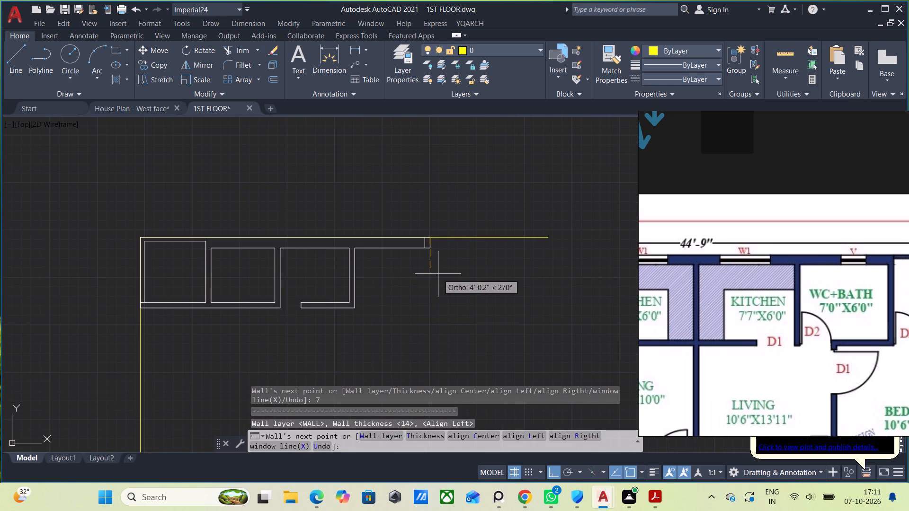
pyautogui.press('Escape')
# Draw the second kitchen's east wall, 7 inches thick and left-aligned, 6' south from the north wall's inner end, plus a further 7 inches.
pyautogui.write('WW')
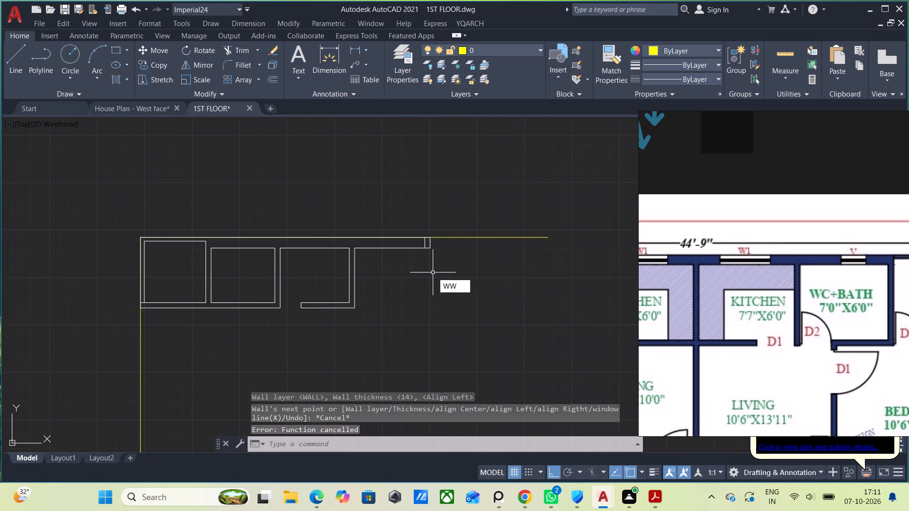
pyautogui.press('Return')
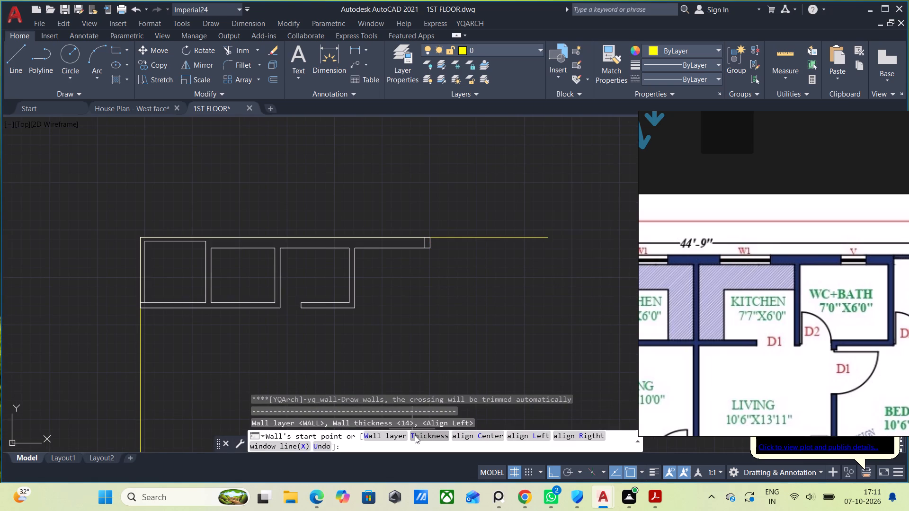
pyautogui.click(415, 435)
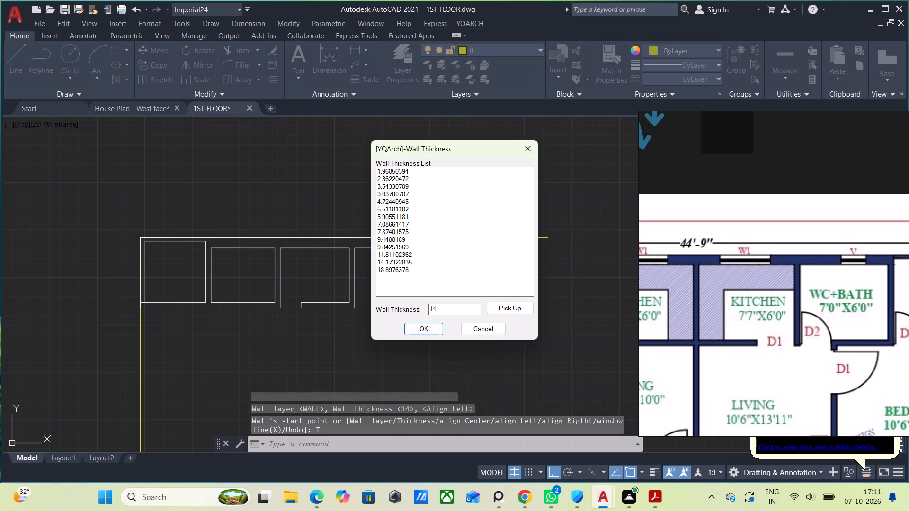
pyautogui.click(447, 313)
pyautogui.press('BackSpace')
pyautogui.press('BackSpace')
pyautogui.press('7')
pyautogui.click(432, 331)
pyautogui.scroll(1, 443, 255)
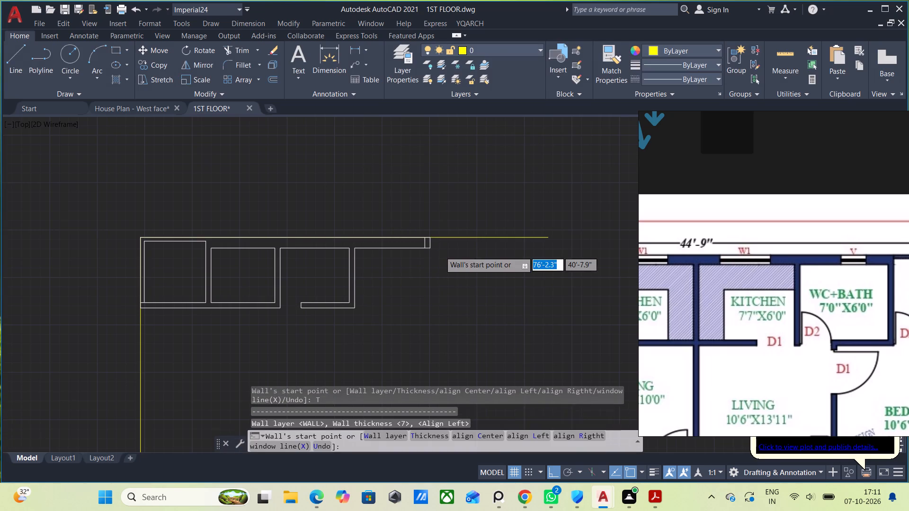
pyautogui.scroll(1, 431, 244)
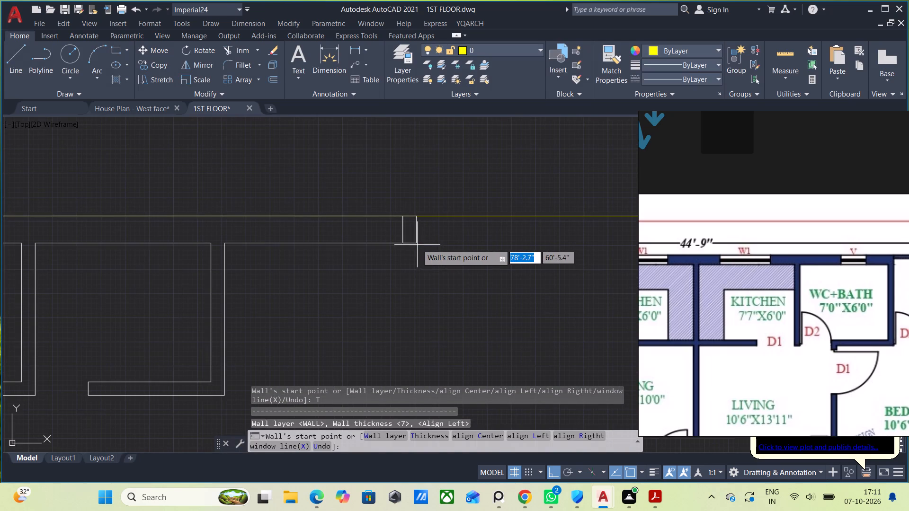
pyautogui.click(415, 243)
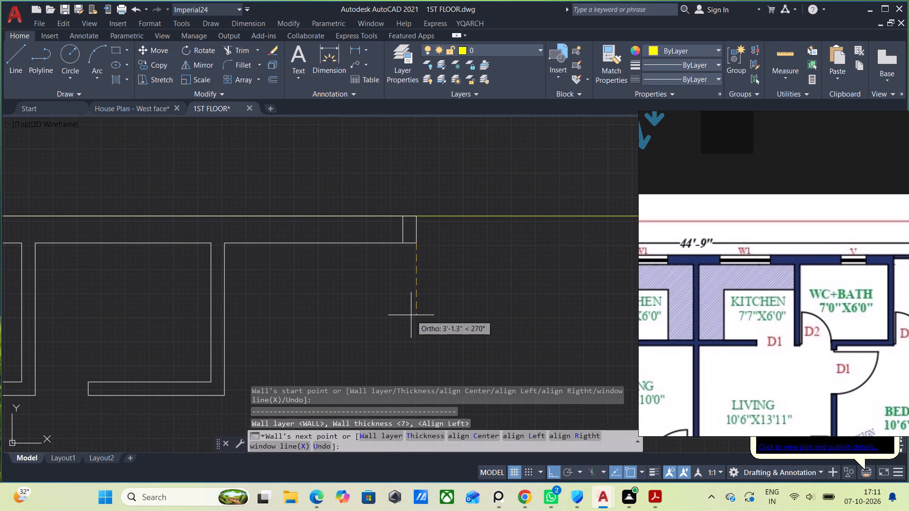
pyautogui.click(537, 433)
pyautogui.moveTo(427, 333); pyautogui.dragTo(435, 285, button='middle')
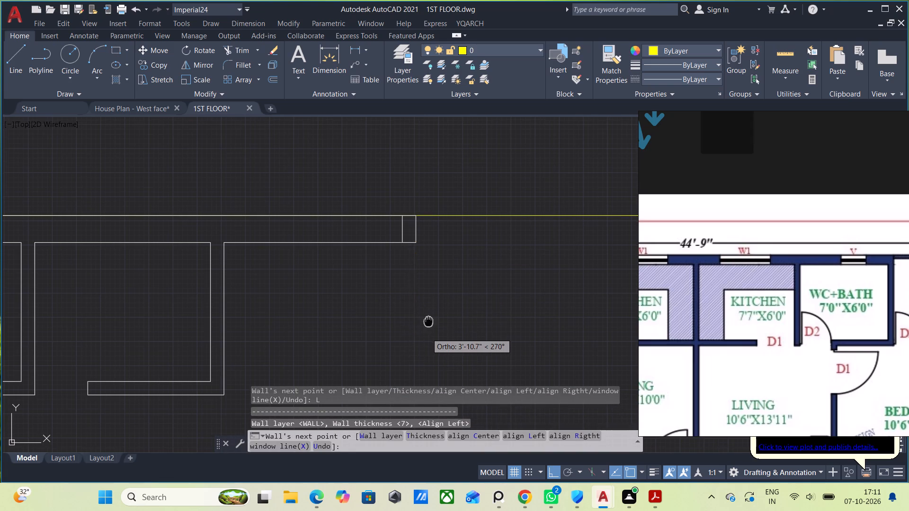
pyautogui.moveTo(435, 285); pyautogui.dragTo(436, 269, button='middle')
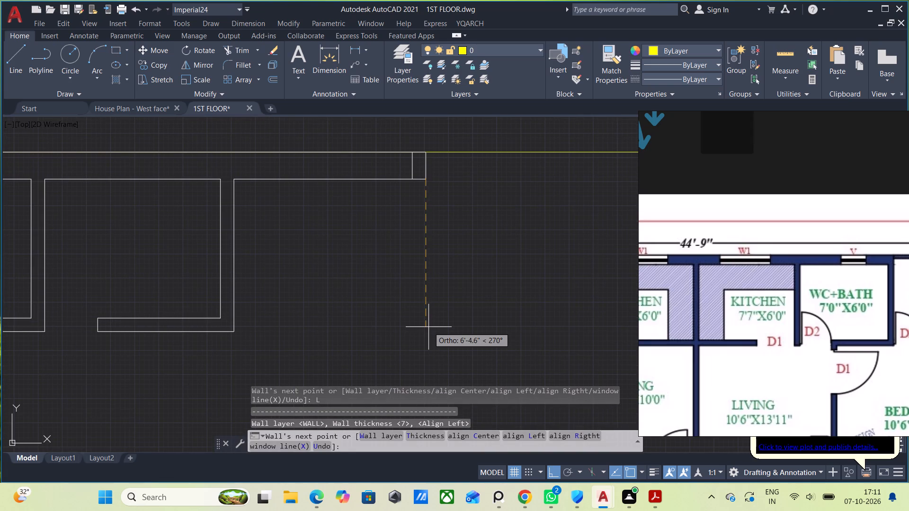
pyautogui.write("6'")
pyautogui.press('Return')
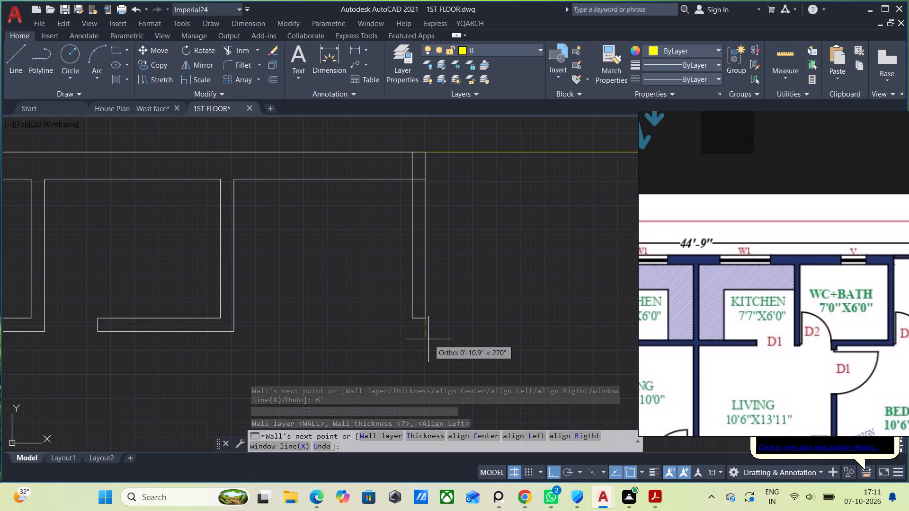
pyautogui.press('7')
pyautogui.press('Return')
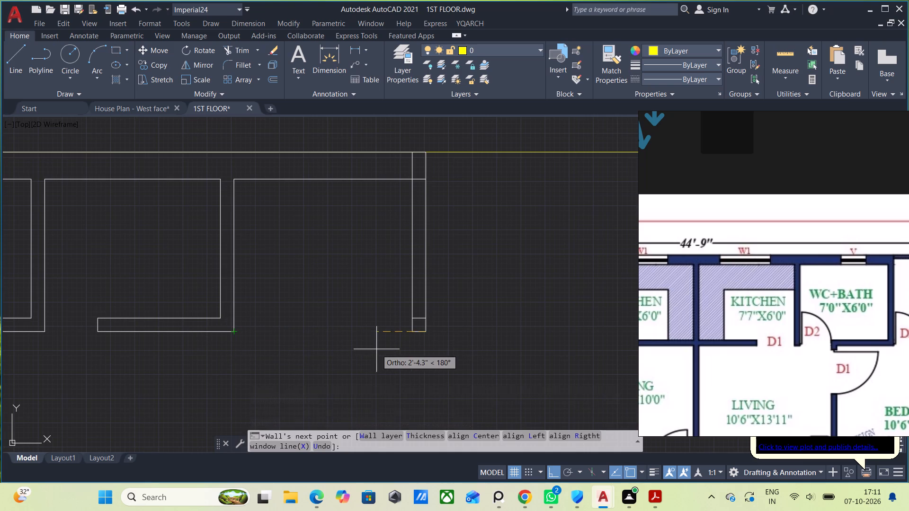
pyautogui.press('Escape')
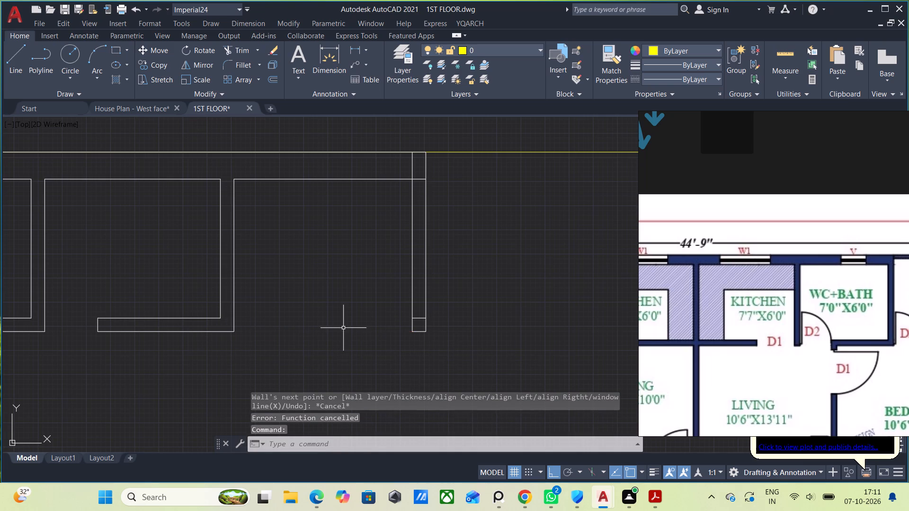
# Draw the second kitchen's south wall, 7 inches thick and right-aligned, about 5'4" east from the first kitchen's outer southeast corner.
pyautogui.write('WW')
pyautogui.press('Return')
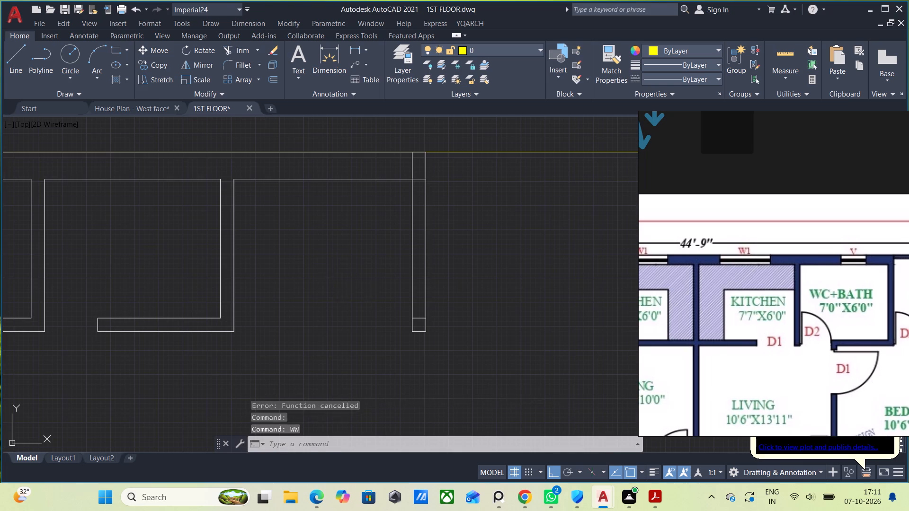
pyautogui.click(236, 328)
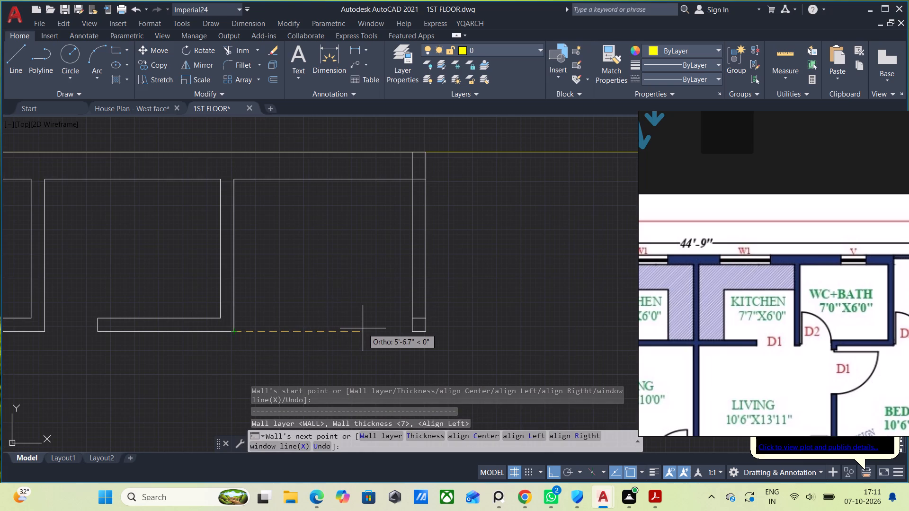
pyautogui.click(363, 328)
pyautogui.hotkey('ctrl', 'z')
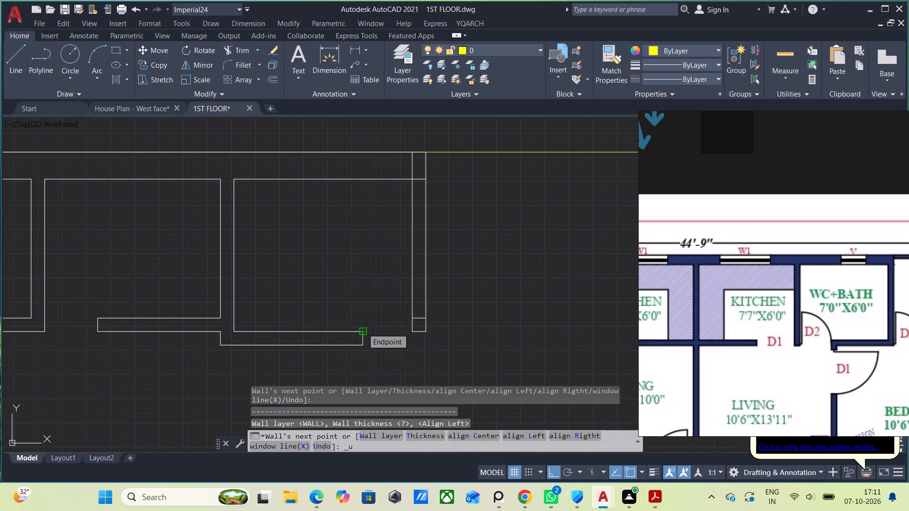
pyautogui.click(579, 436)
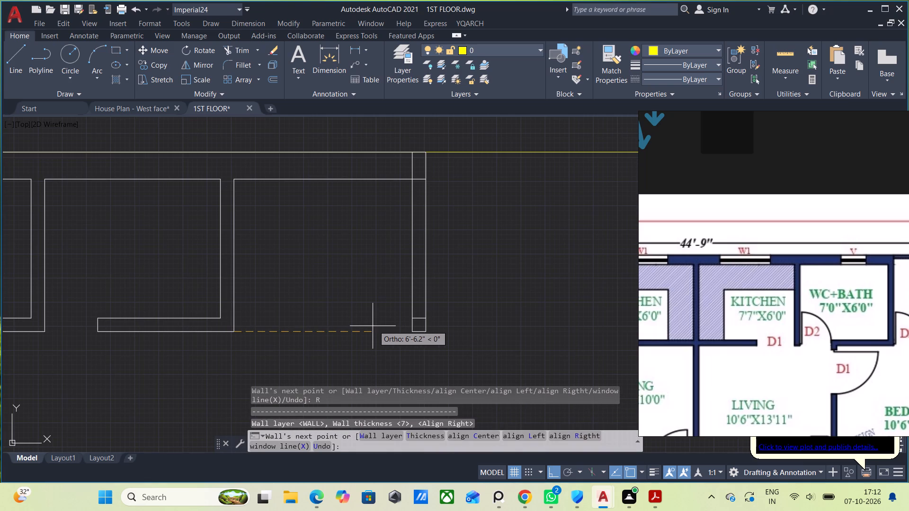
pyautogui.click(358, 323)
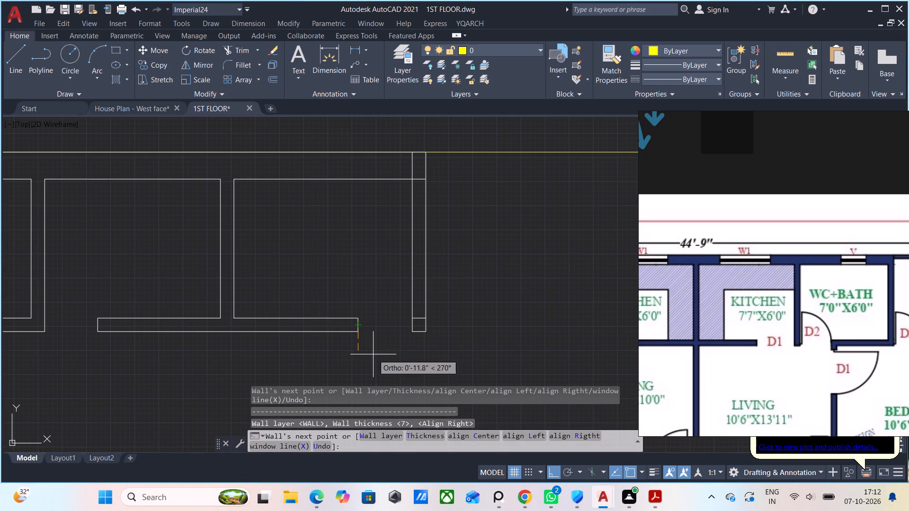
pyautogui.press('Escape')
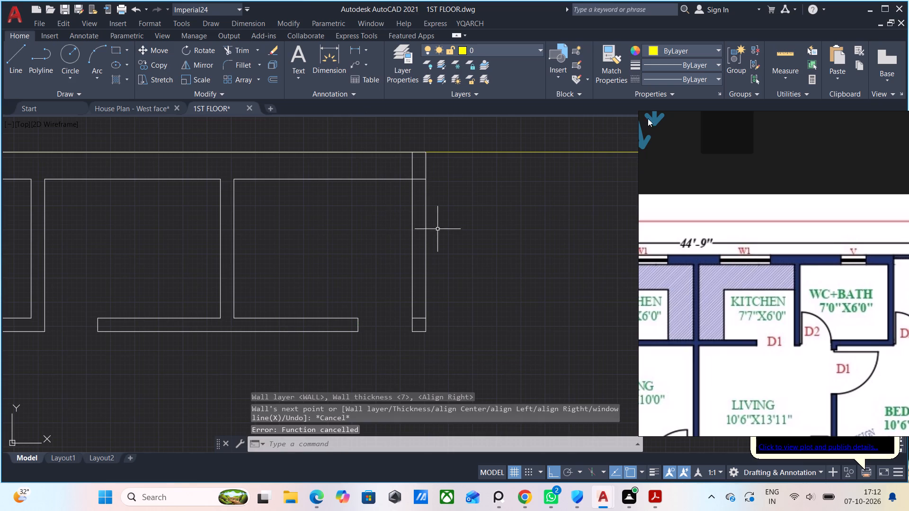
# Measure the second kitchen's interior width and depth with Quick Measure.
pyautogui.click(785, 75)
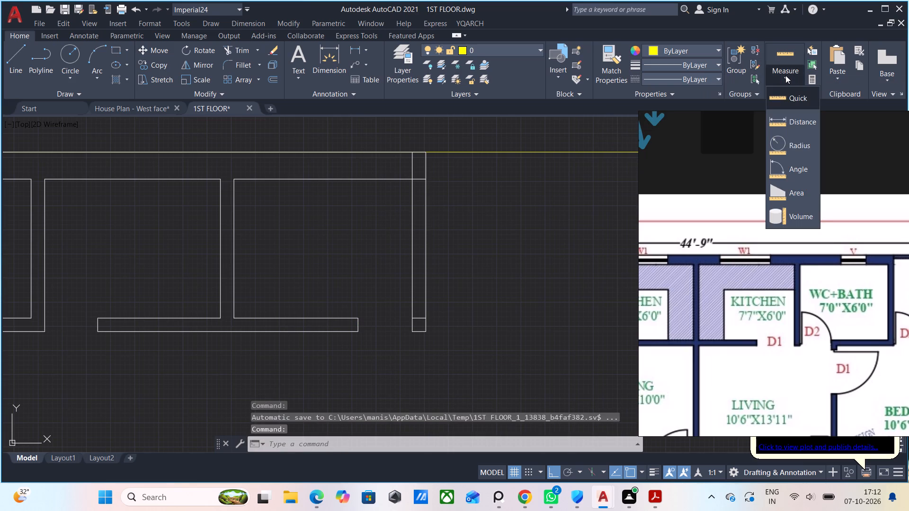
pyautogui.click(792, 99)
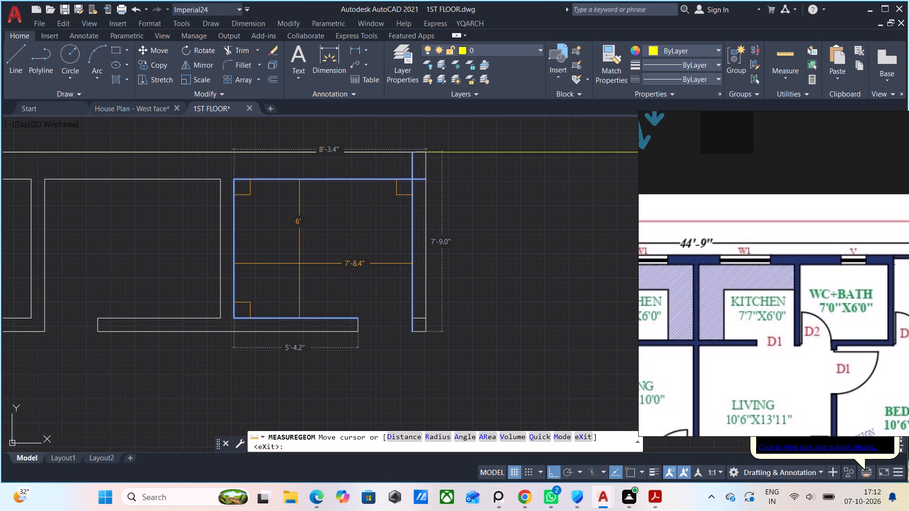
pyautogui.press('Escape')
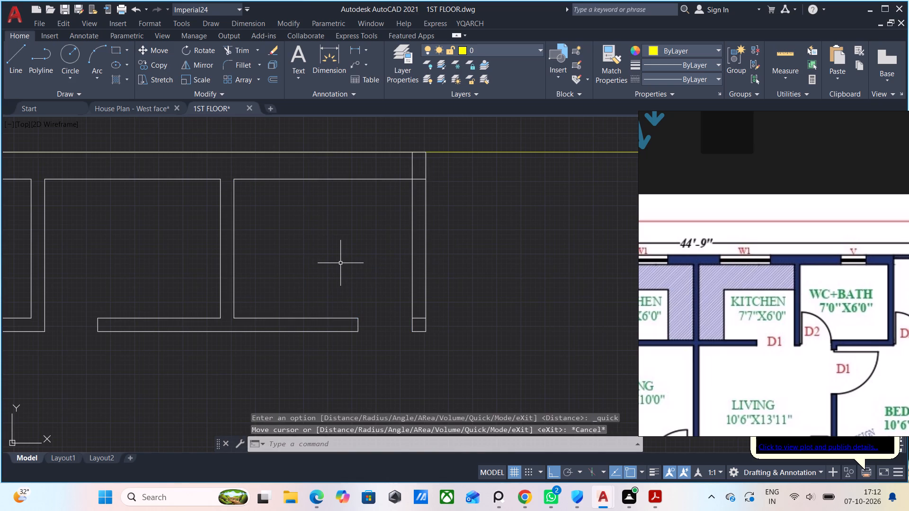
# Draw a horizontal 7'7" reference line across the second kitchen, starting on its west wall's inner face.
pyautogui.press('l')
pyautogui.press('Return')
pyautogui.click(235, 236)
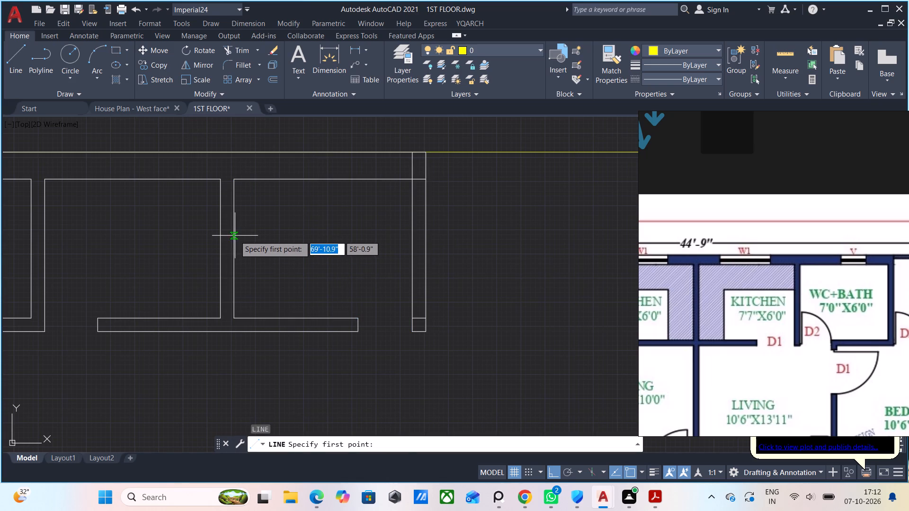
pyautogui.press('7')
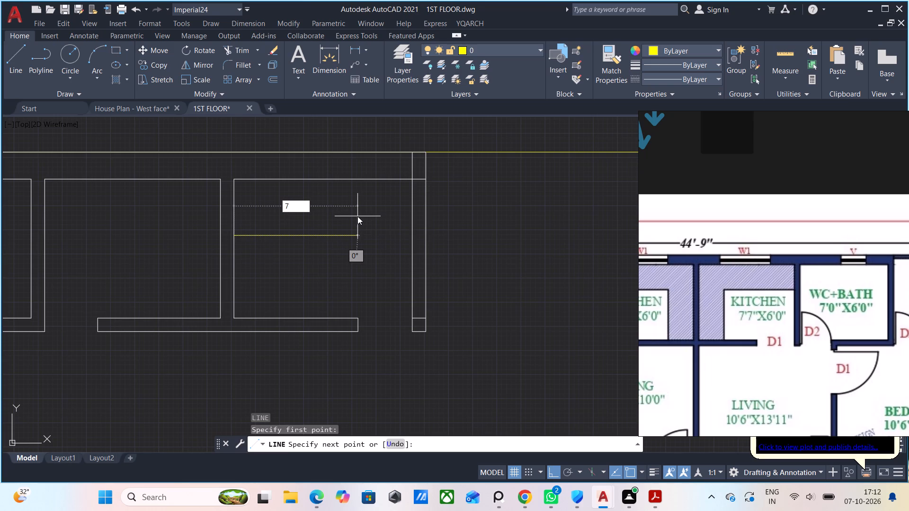
pyautogui.press("'")
pyautogui.write('7"')
pyautogui.press('Return')
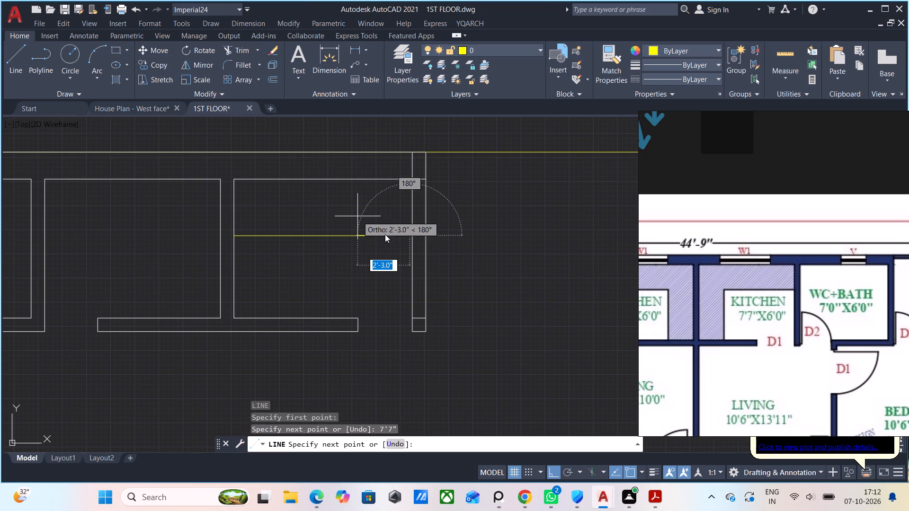
pyautogui.press('Escape')
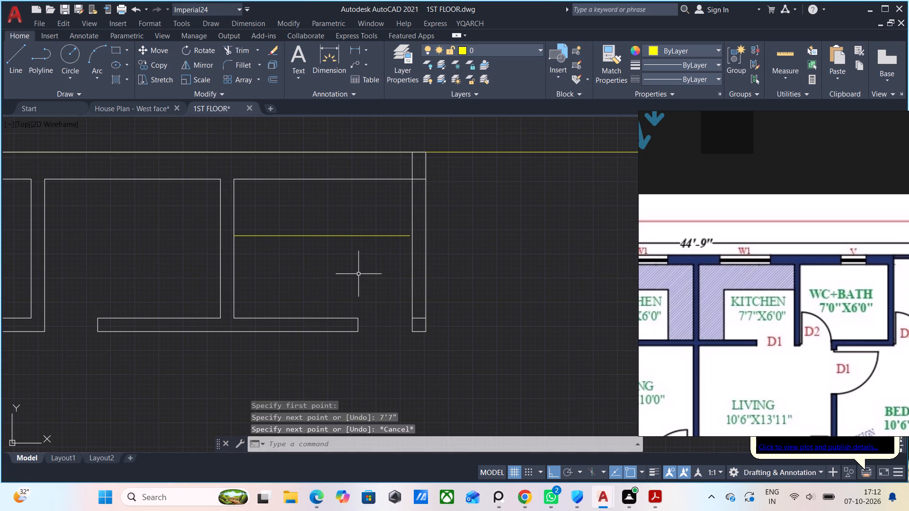
# Delete the lines of the second kitchen's east wall.
pyautogui.scroll(1, 410, 248)
pyautogui.click(479, 403)
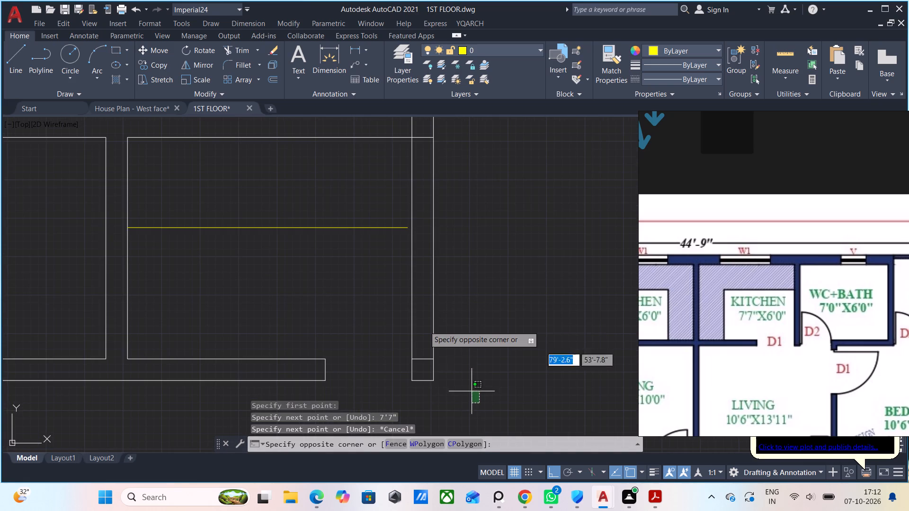
pyautogui.click(404, 291)
pyautogui.moveTo(471, 223); pyautogui.dragTo(464, 321, button='middle')
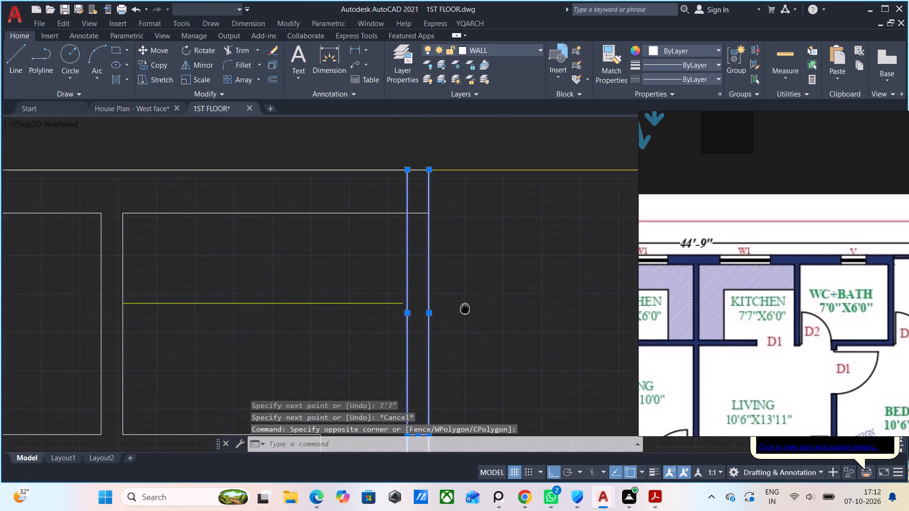
pyautogui.moveTo(464, 321); pyautogui.dragTo(464, 324, button='middle')
pyautogui.press('Delete')
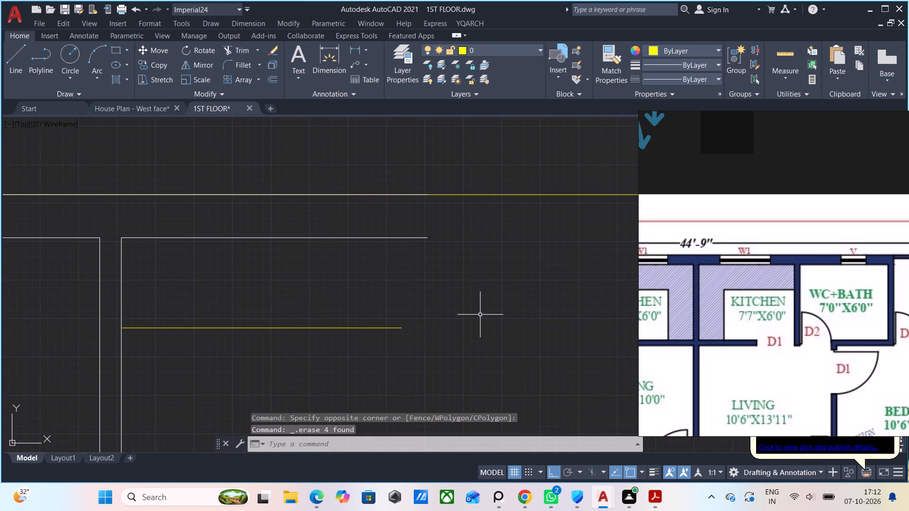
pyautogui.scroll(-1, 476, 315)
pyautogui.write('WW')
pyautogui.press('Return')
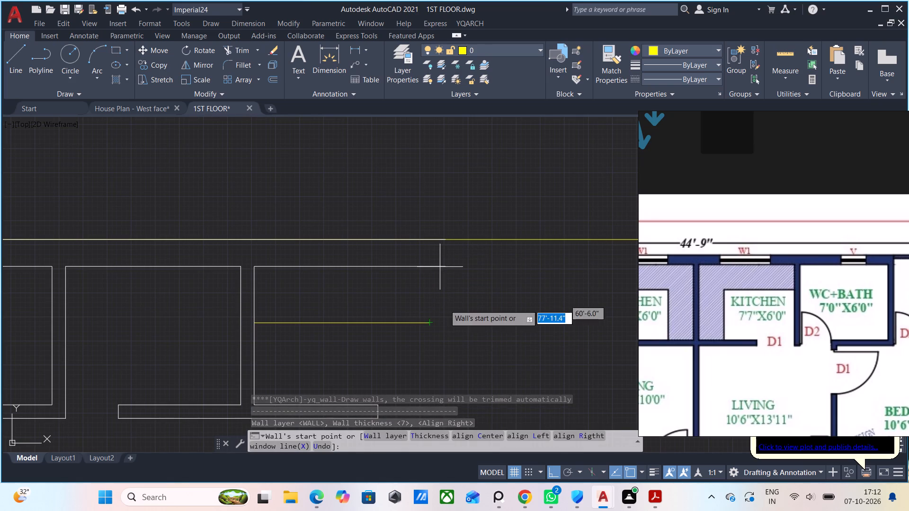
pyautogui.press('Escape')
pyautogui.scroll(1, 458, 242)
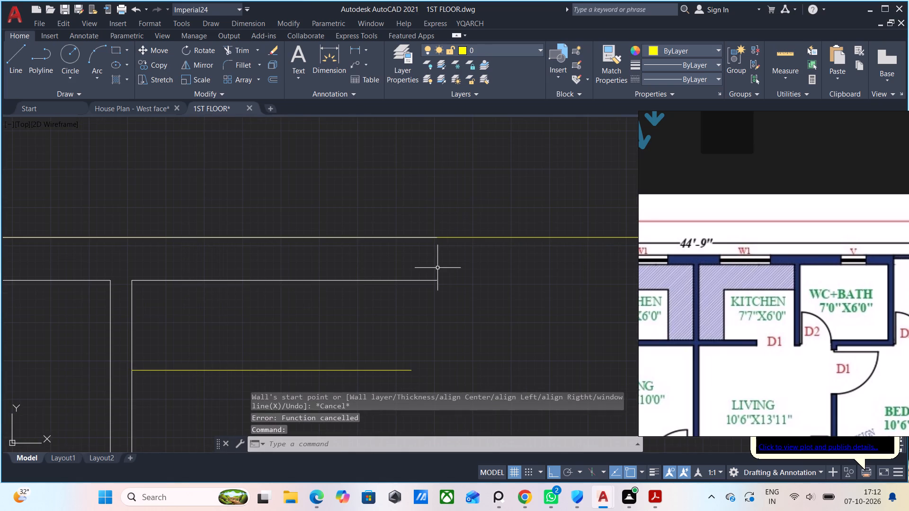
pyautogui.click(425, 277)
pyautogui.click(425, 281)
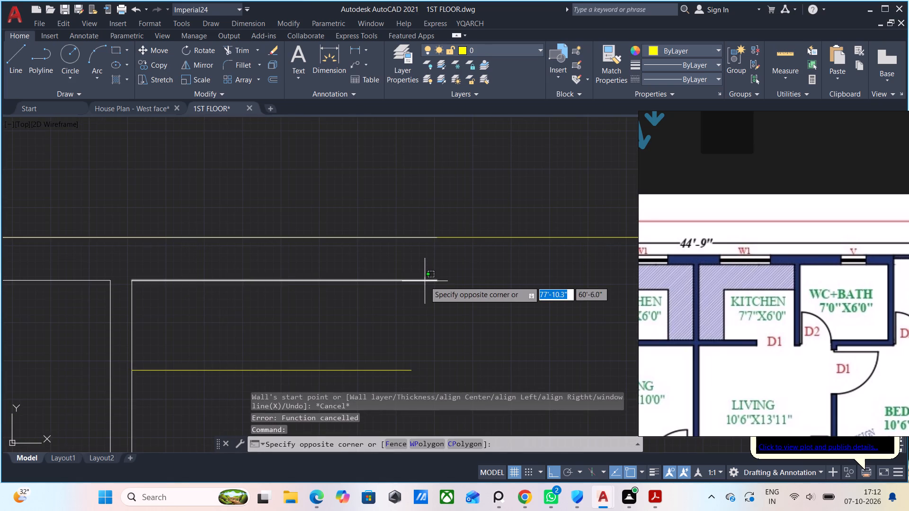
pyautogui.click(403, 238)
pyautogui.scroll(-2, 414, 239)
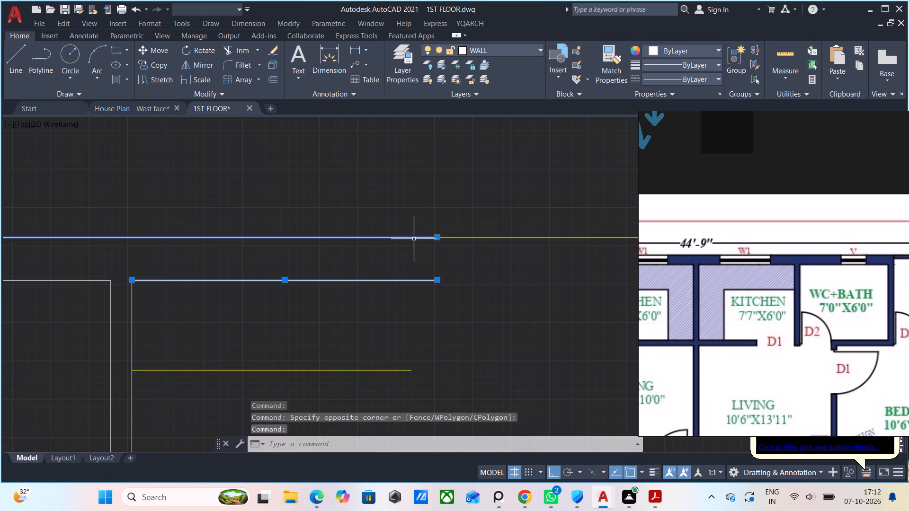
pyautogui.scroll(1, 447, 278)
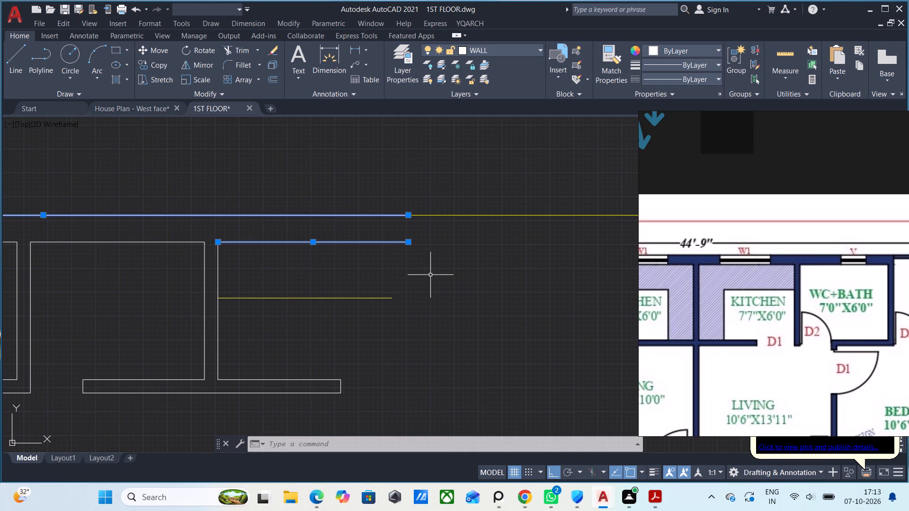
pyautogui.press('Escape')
# Draw a vertical reference line from the east end of the 7'7" line up to the north wall's outer line.
pyautogui.press('l')
pyautogui.press('Return')
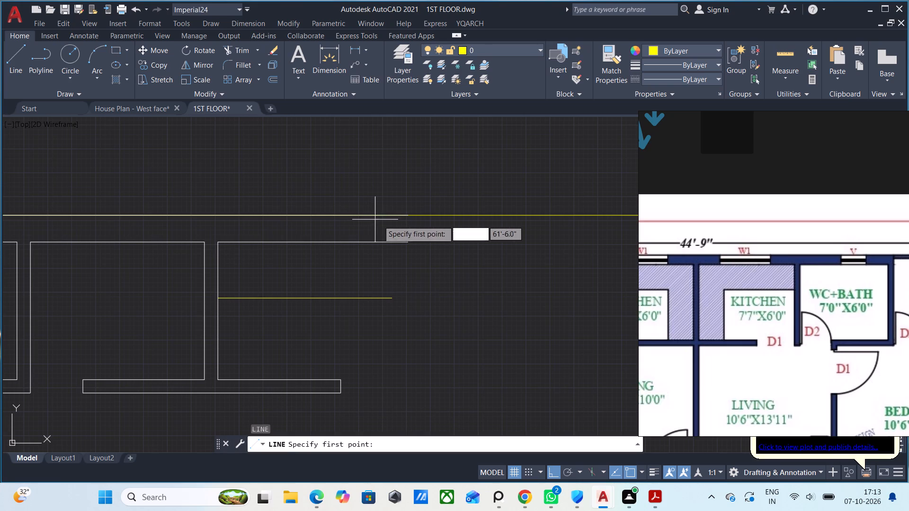
pyautogui.click(396, 296)
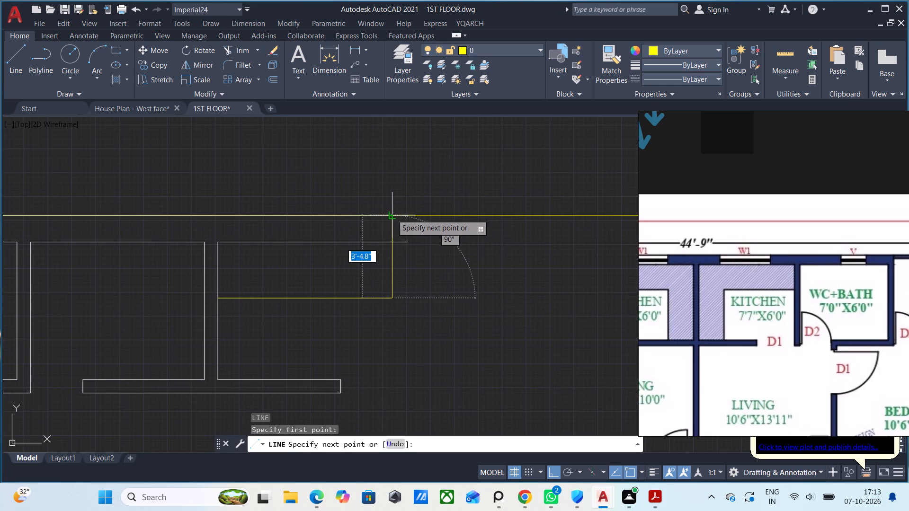
pyautogui.click(392, 213)
pyautogui.press('Escape')
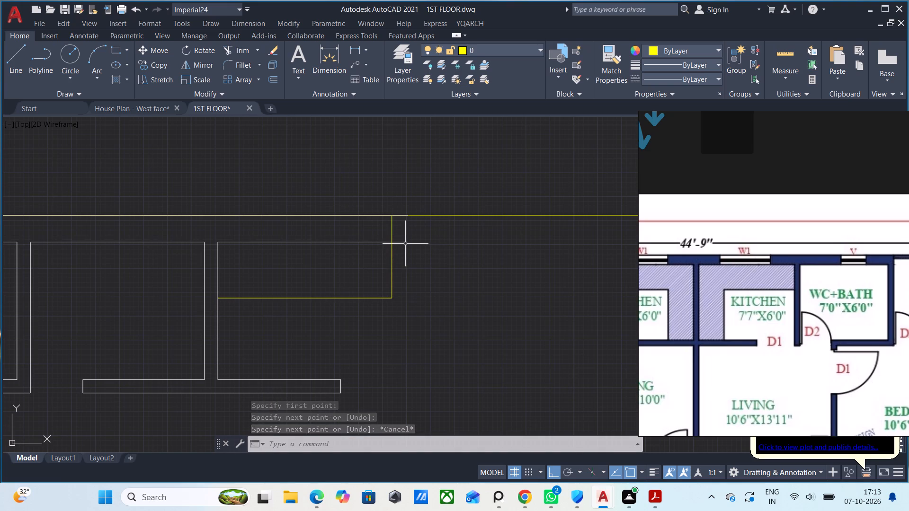
pyautogui.press('l')
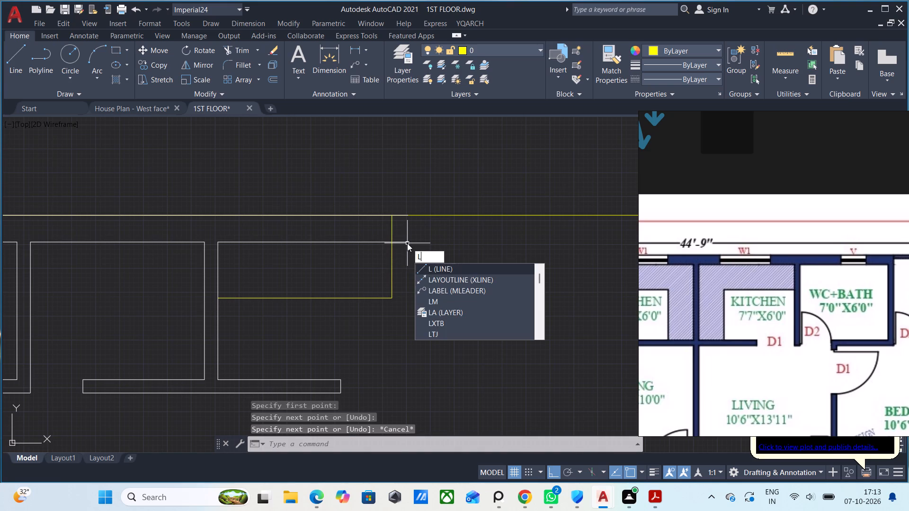
pyautogui.press('Escape')
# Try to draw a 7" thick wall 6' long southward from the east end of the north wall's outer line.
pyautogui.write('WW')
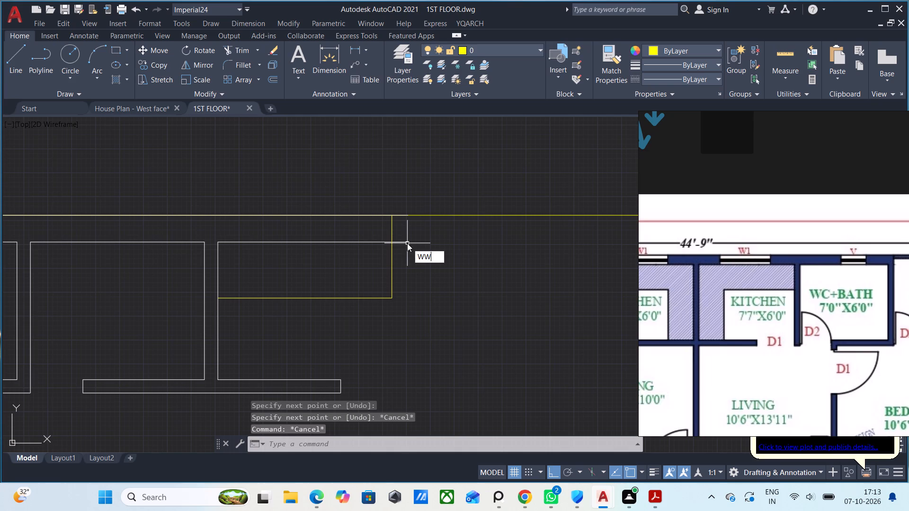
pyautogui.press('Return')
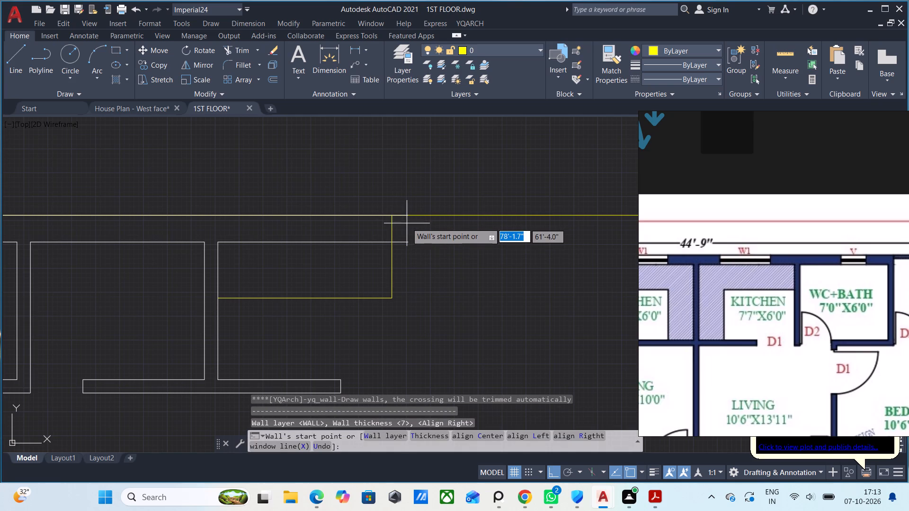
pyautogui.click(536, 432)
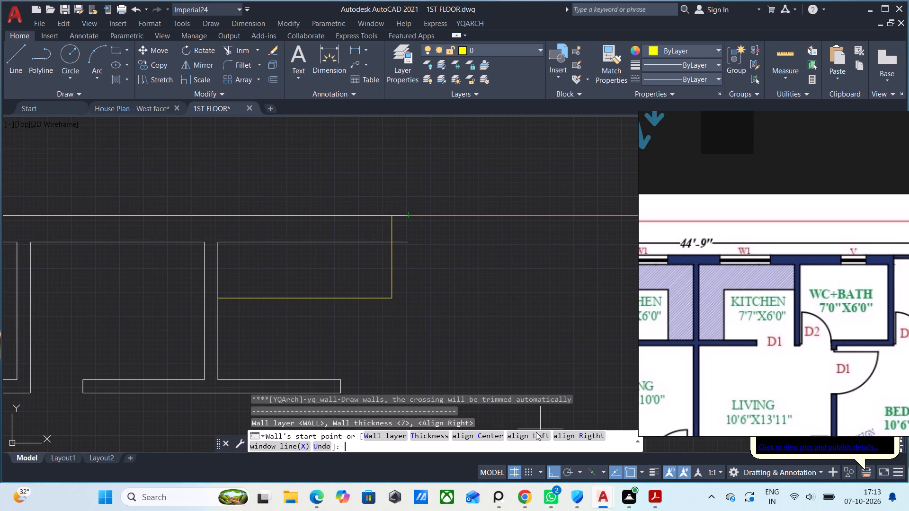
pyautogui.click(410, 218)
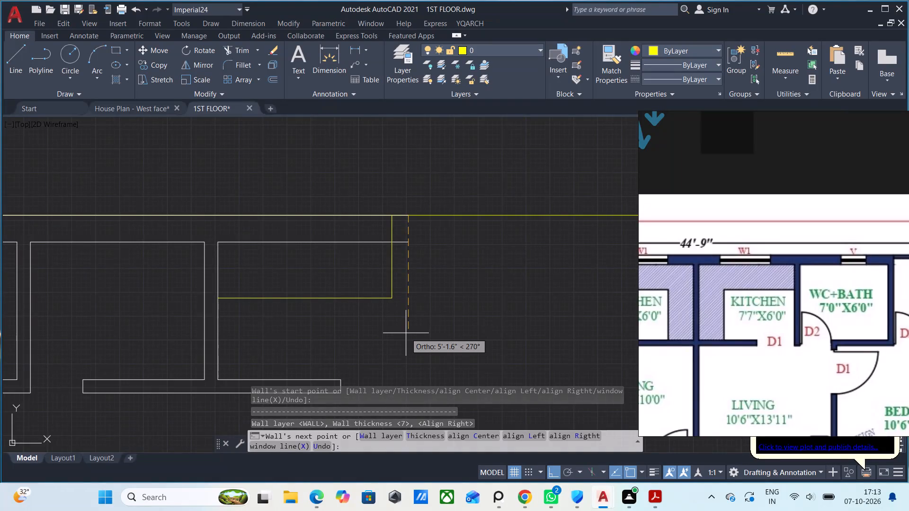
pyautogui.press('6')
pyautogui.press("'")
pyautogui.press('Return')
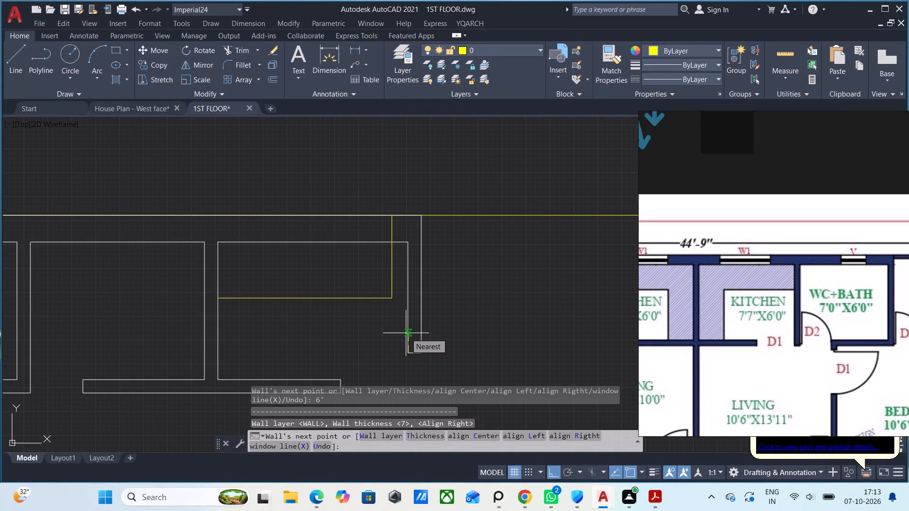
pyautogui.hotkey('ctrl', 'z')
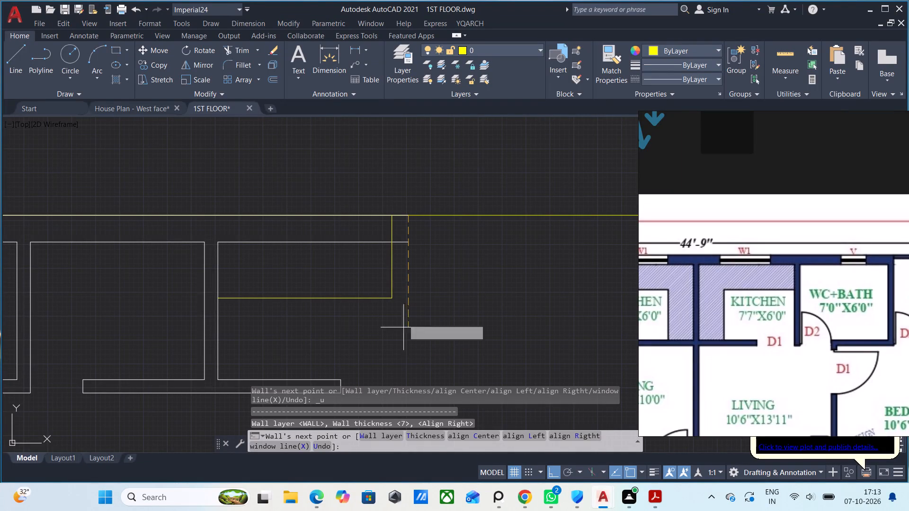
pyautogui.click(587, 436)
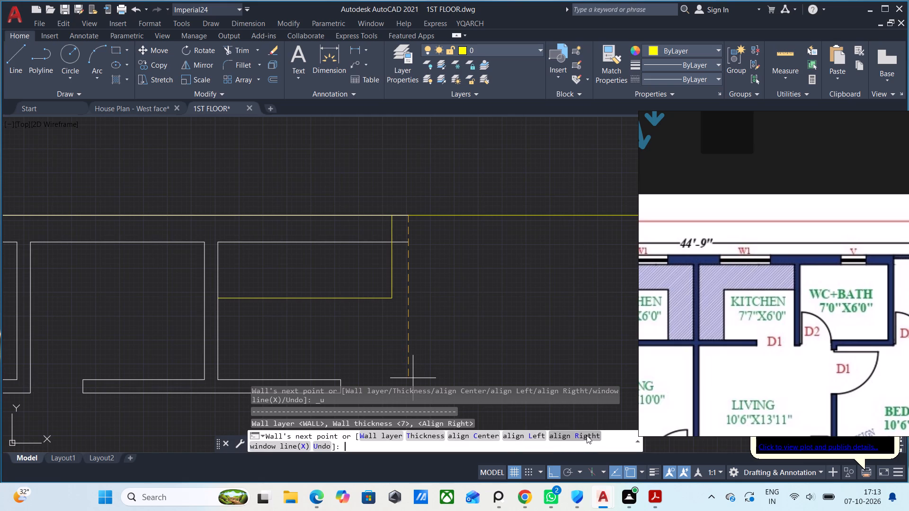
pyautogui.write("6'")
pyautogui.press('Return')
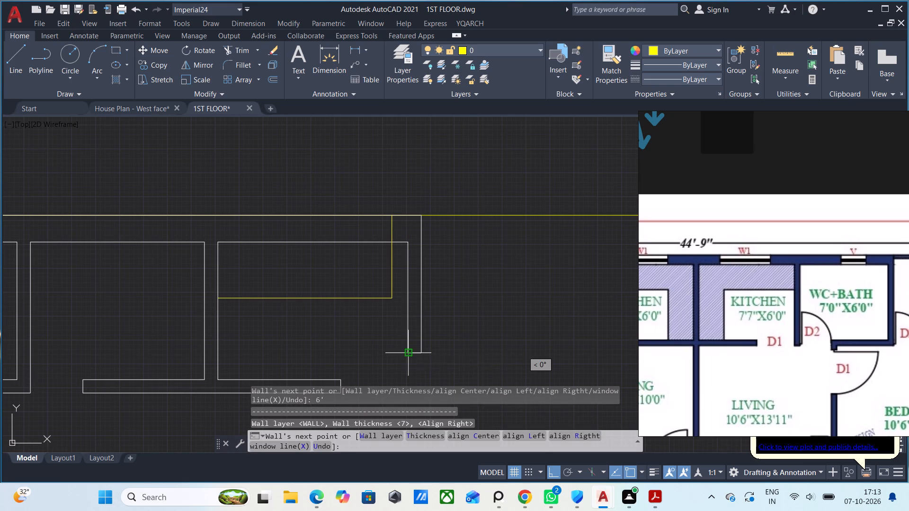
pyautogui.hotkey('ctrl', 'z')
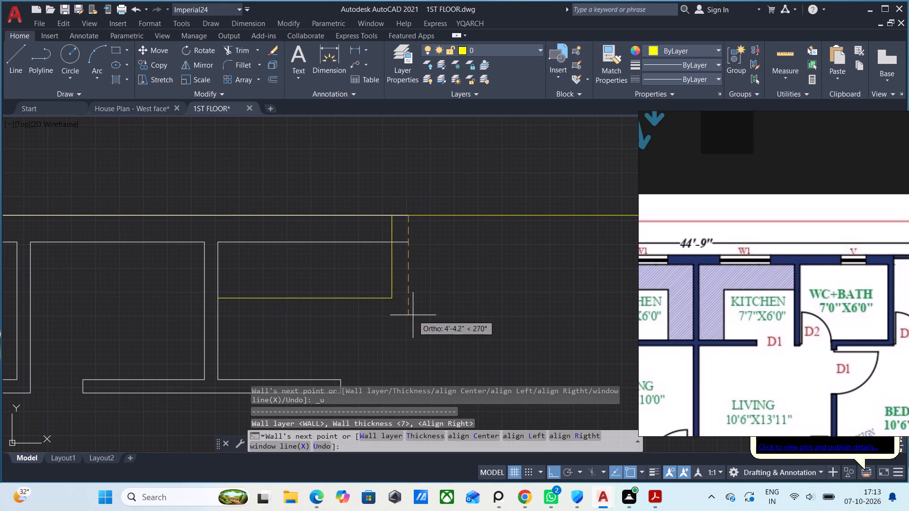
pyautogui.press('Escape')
# Trim the north wall's inner and outer lines where they extend east past the vertical reference line.
pyautogui.scroll(1, 408, 233)
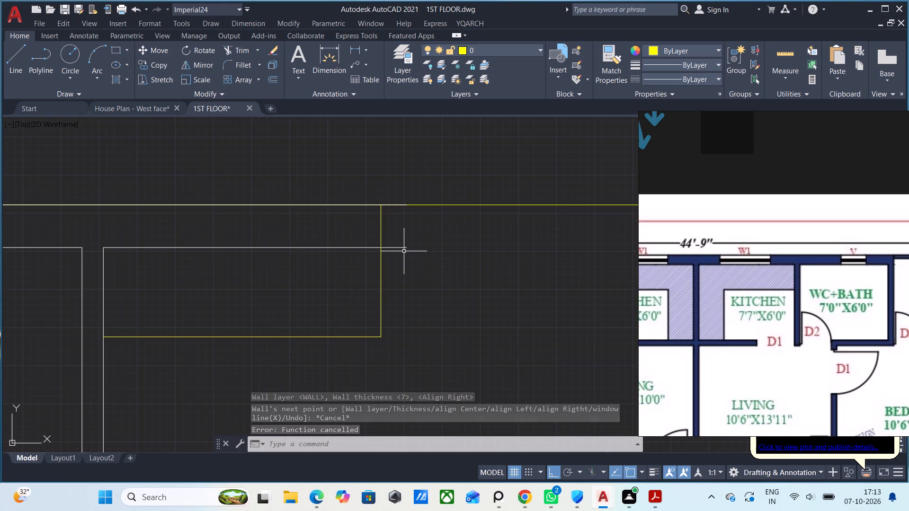
pyautogui.write('TR')
pyautogui.press('Return')
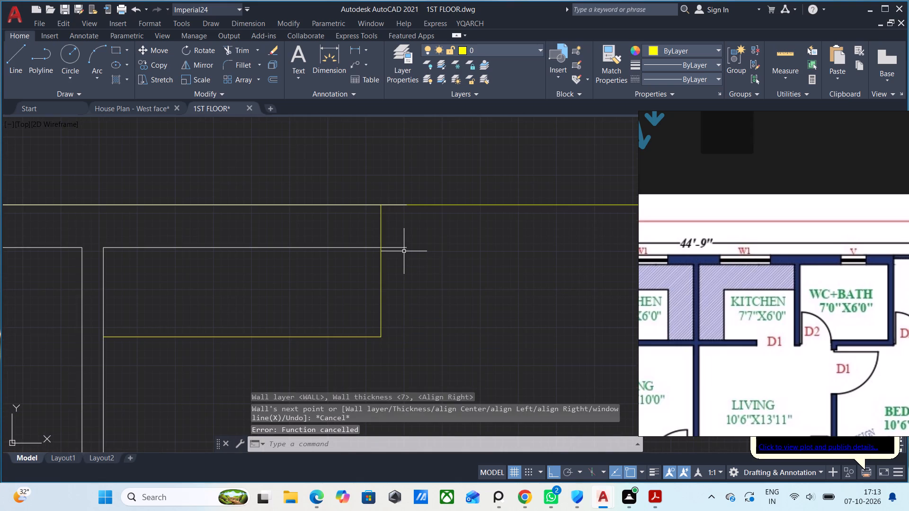
pyautogui.click(391, 247)
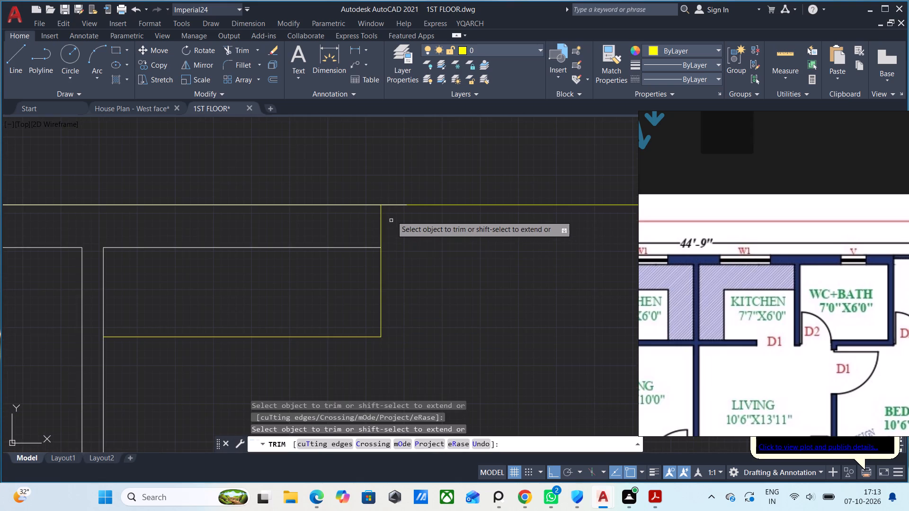
pyautogui.click(392, 204)
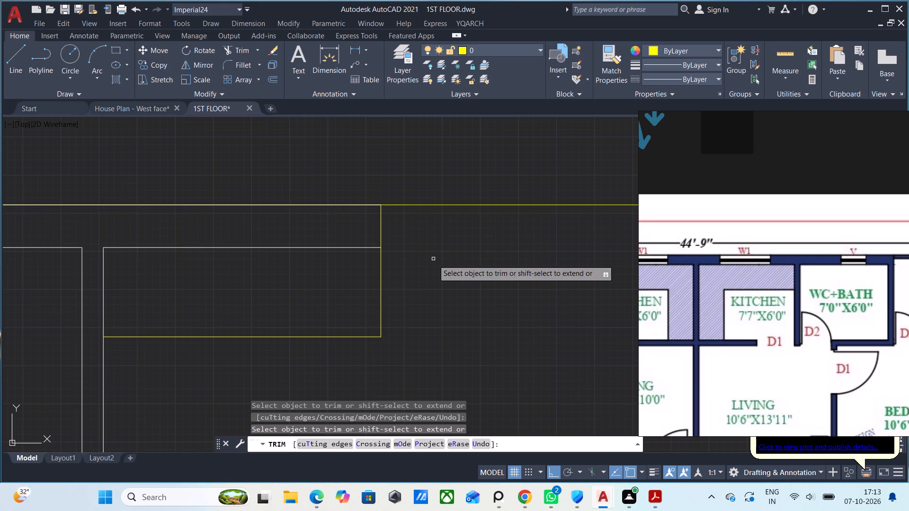
pyautogui.press('Escape')
# Start a wall at the top of the vertical reference line and set its thickness to 14".
pyautogui.scroll(-1, 429, 260)
pyautogui.write('WW')
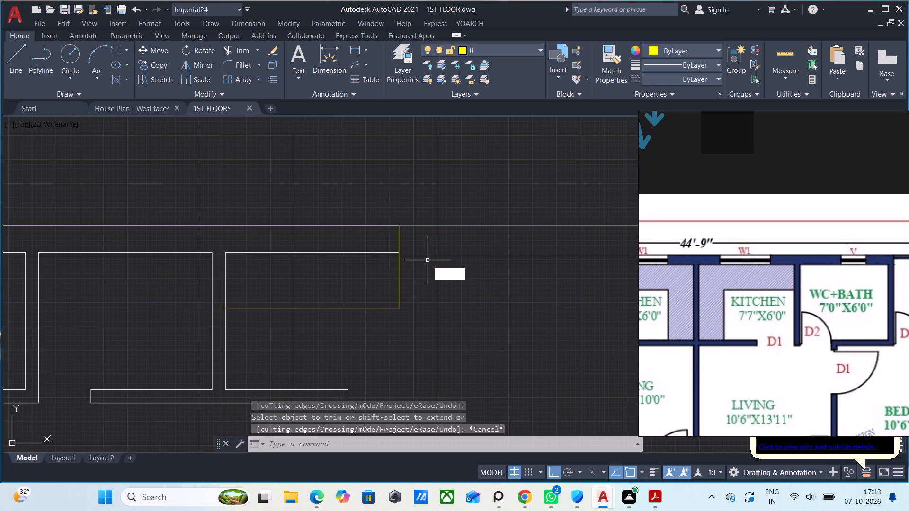
pyautogui.press('Return')
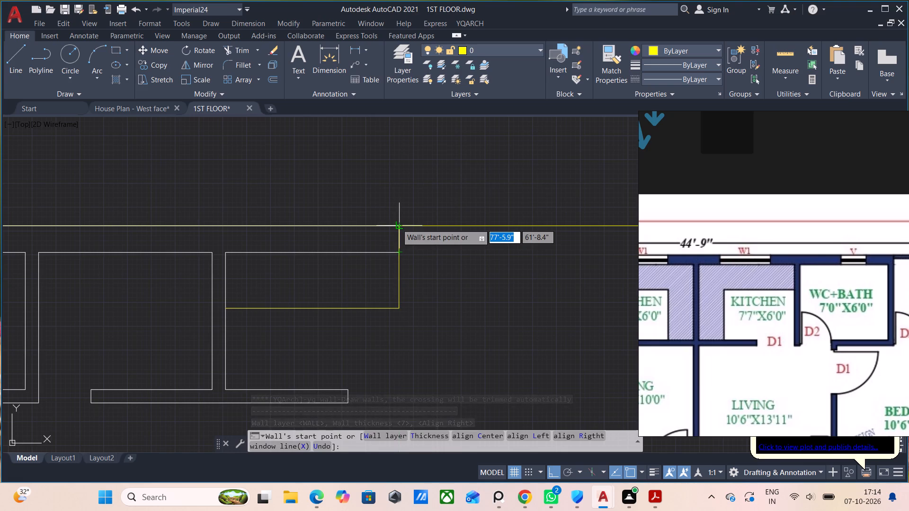
pyautogui.click(397, 224)
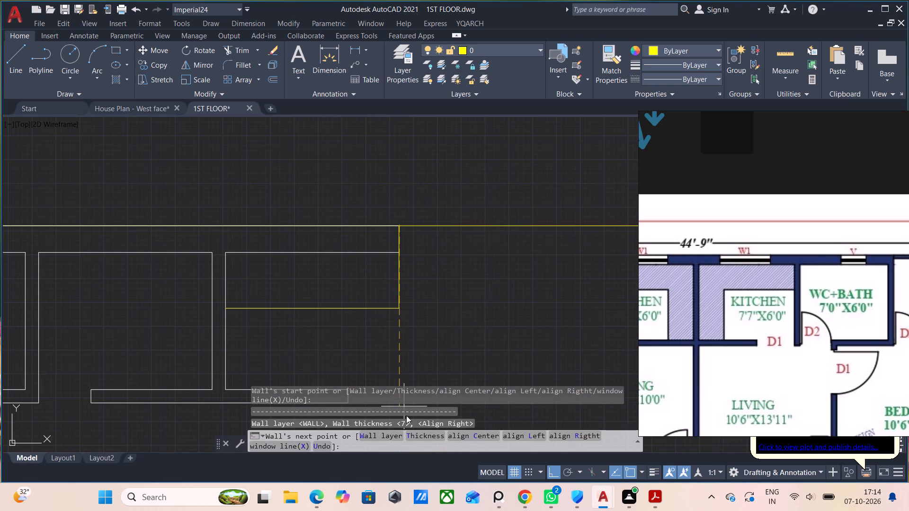
pyautogui.click(427, 436)
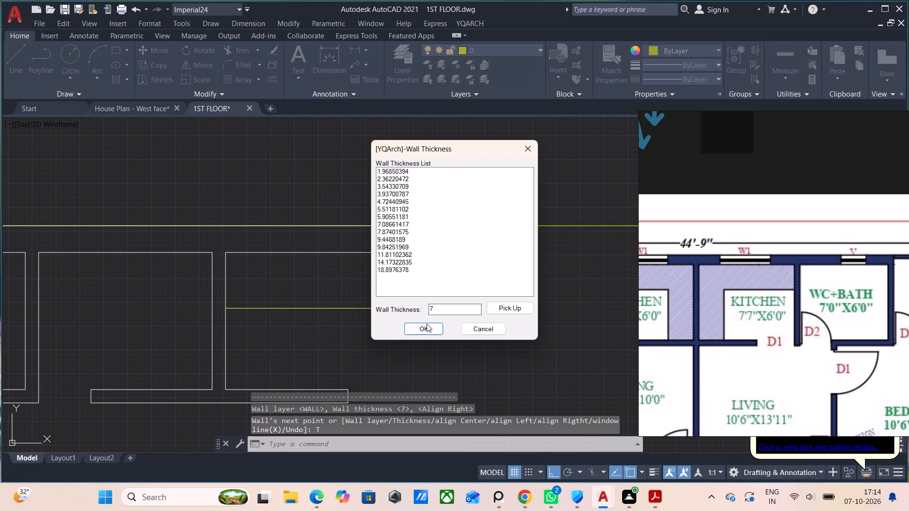
pyautogui.click(455, 308)
pyautogui.press('BackSpace')
pyautogui.write('14')
pyautogui.press('Return')
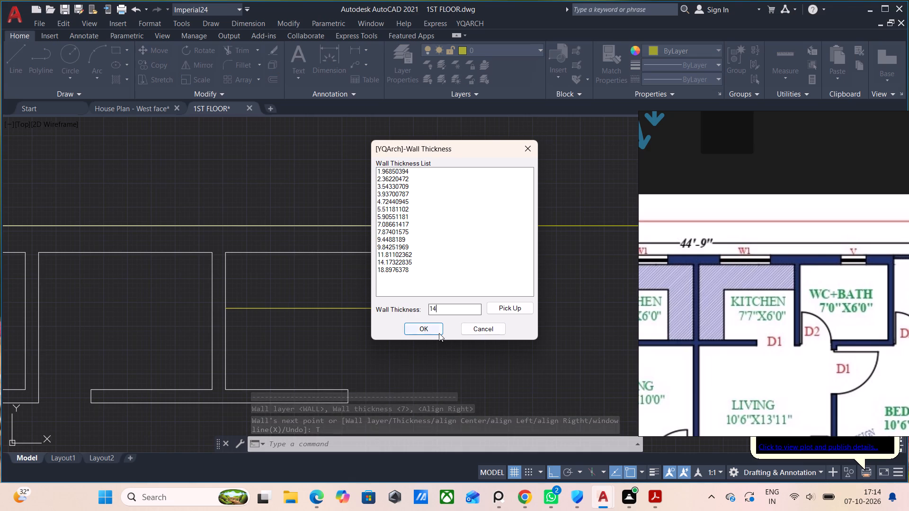
pyautogui.click(435, 332)
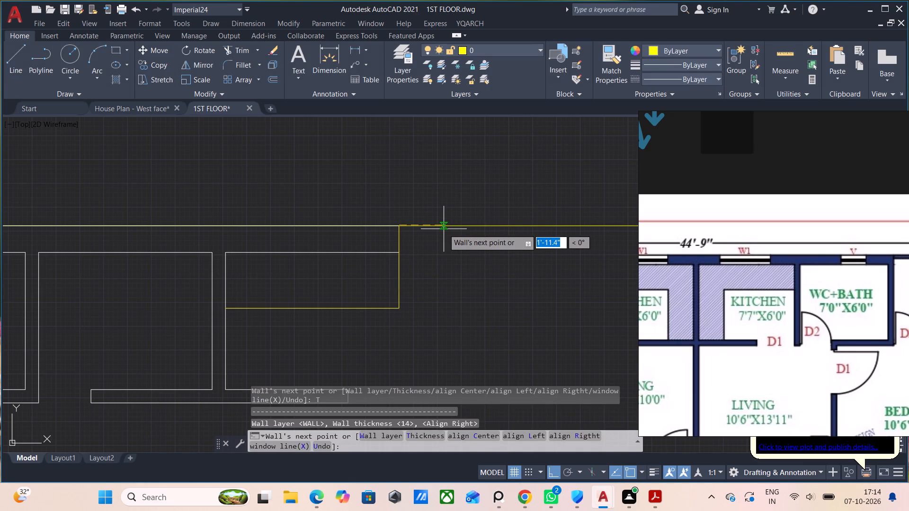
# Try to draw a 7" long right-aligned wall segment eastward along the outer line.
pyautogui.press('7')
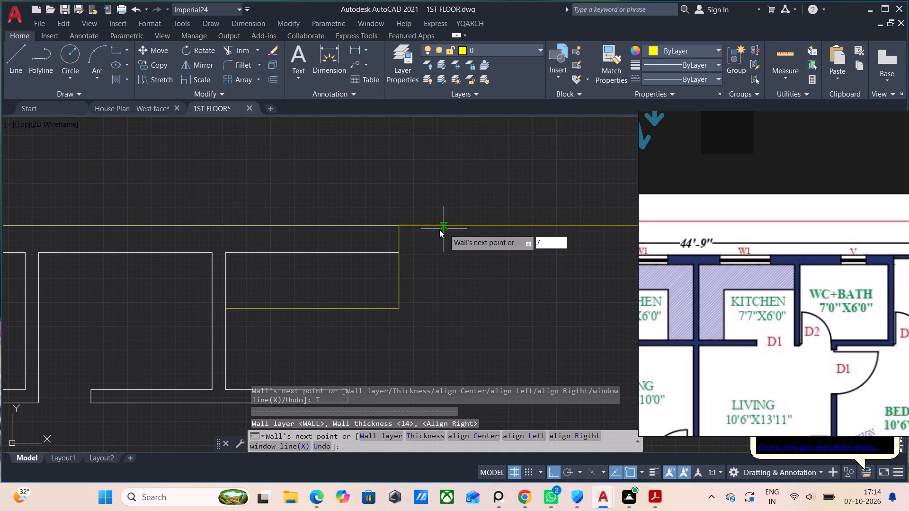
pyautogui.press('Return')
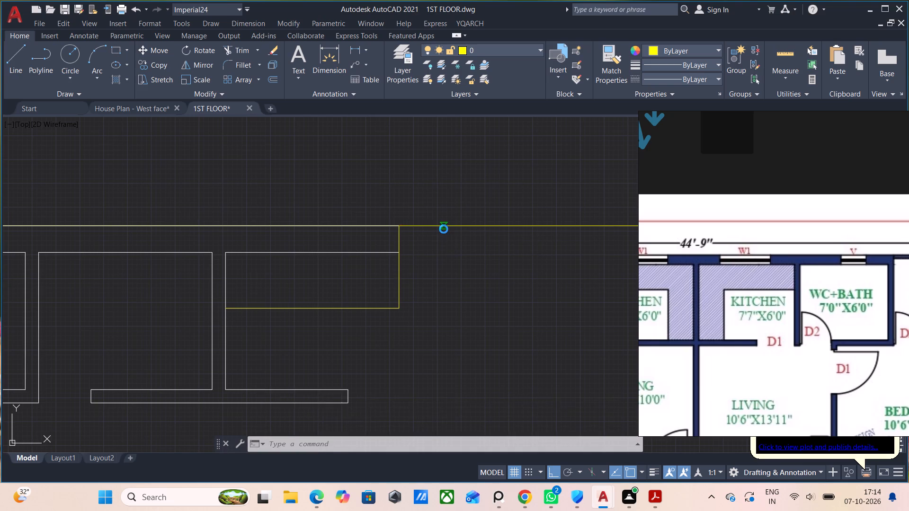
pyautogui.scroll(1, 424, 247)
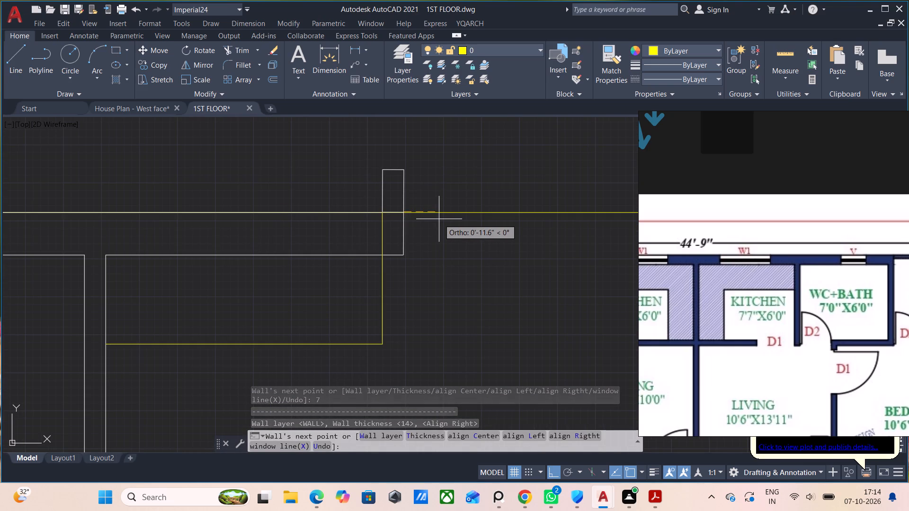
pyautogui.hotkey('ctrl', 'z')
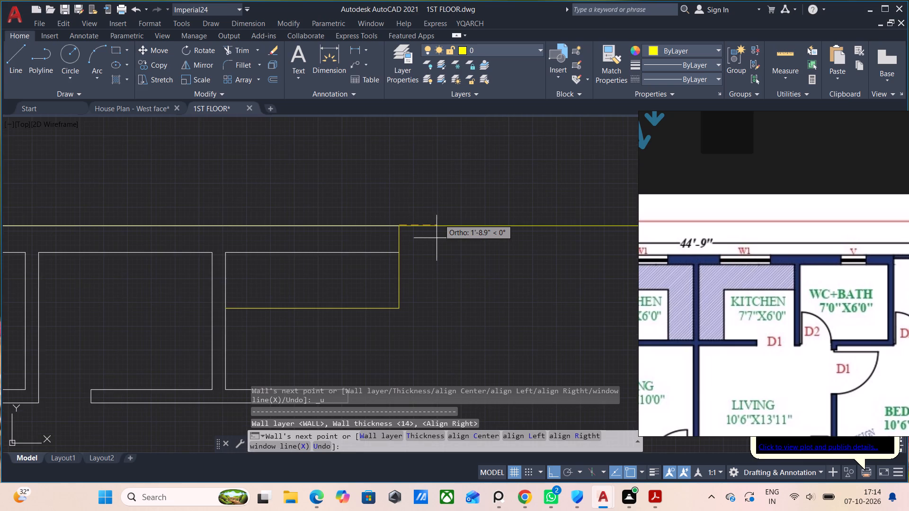
# Extend the north wall 7" east from the vertical reference line with a left-aligned 14" thick segment.
pyautogui.click(542, 434)
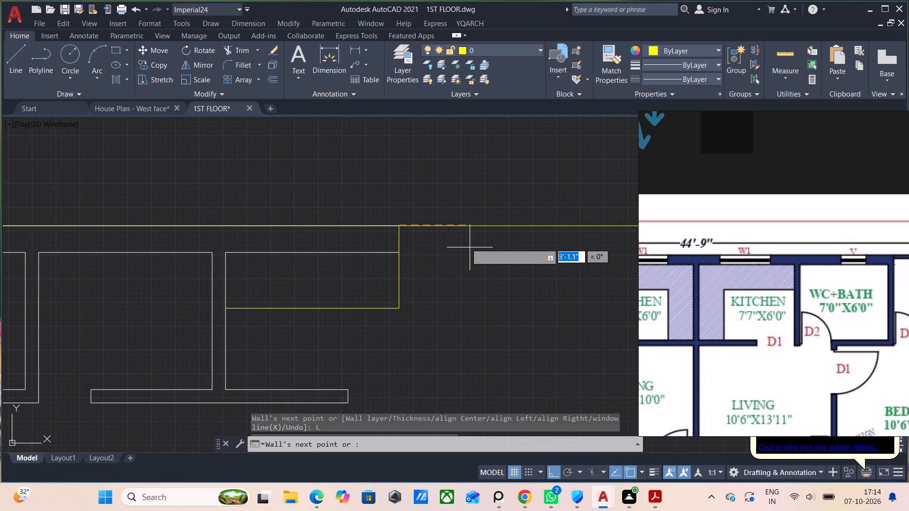
pyautogui.click(477, 232)
pyautogui.hotkey('ctrl', 'z')
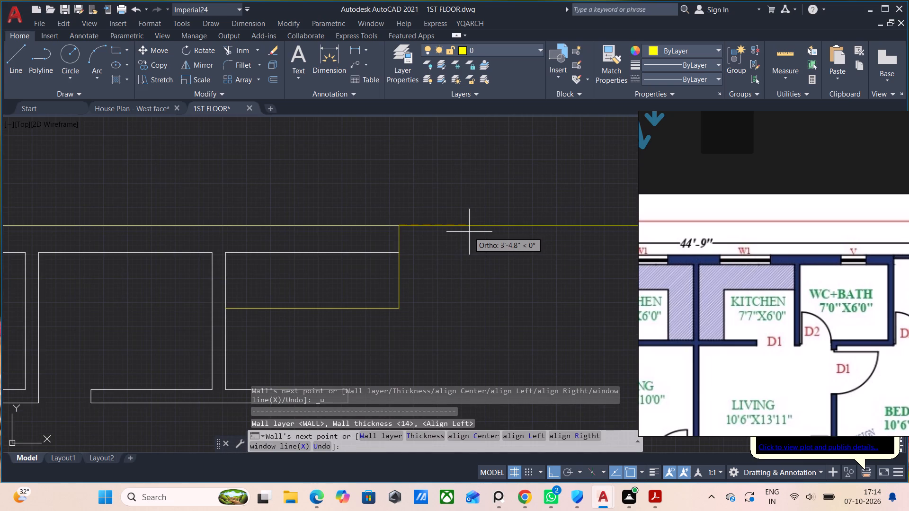
pyautogui.press('7')
pyautogui.press('Return')
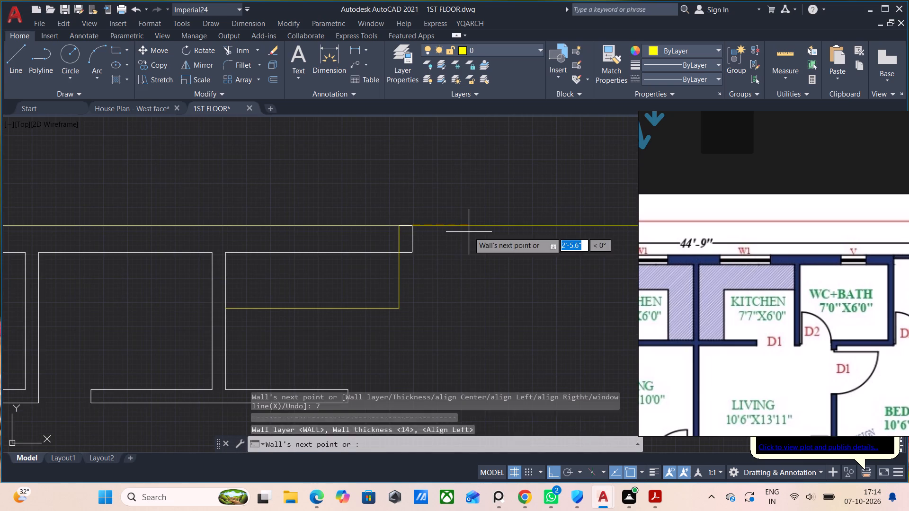
pyautogui.press('Escape')
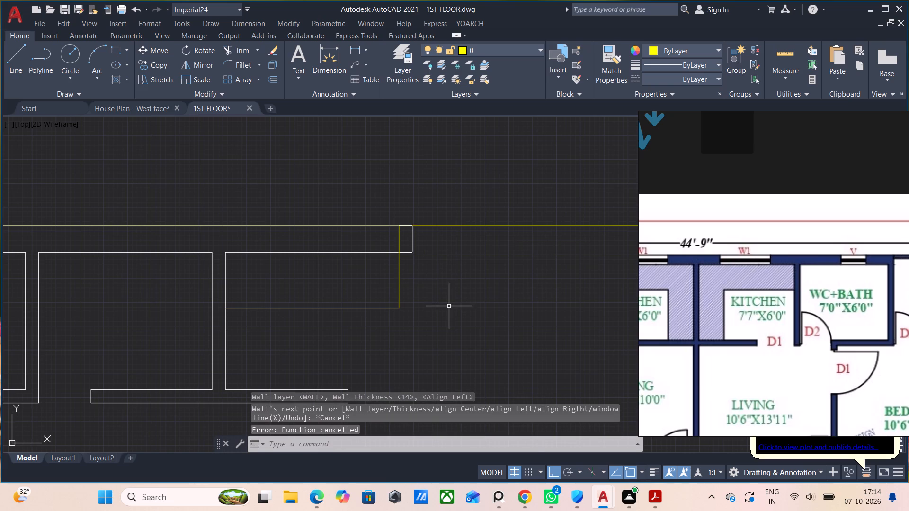
# Delete the short vertical line where the north wall meets its 7" extension.
pyautogui.click(400, 242)
pyautogui.press('Delete')
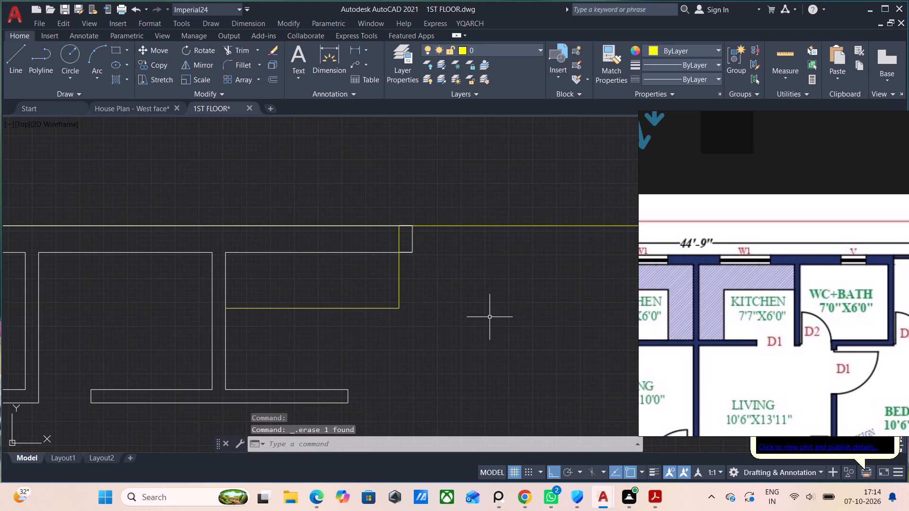
# Draw a left-aligned 7" thick wall 6' south from the lower east corner of the north wall's 7" extension.
pyautogui.write('WW')
pyautogui.press('Return')
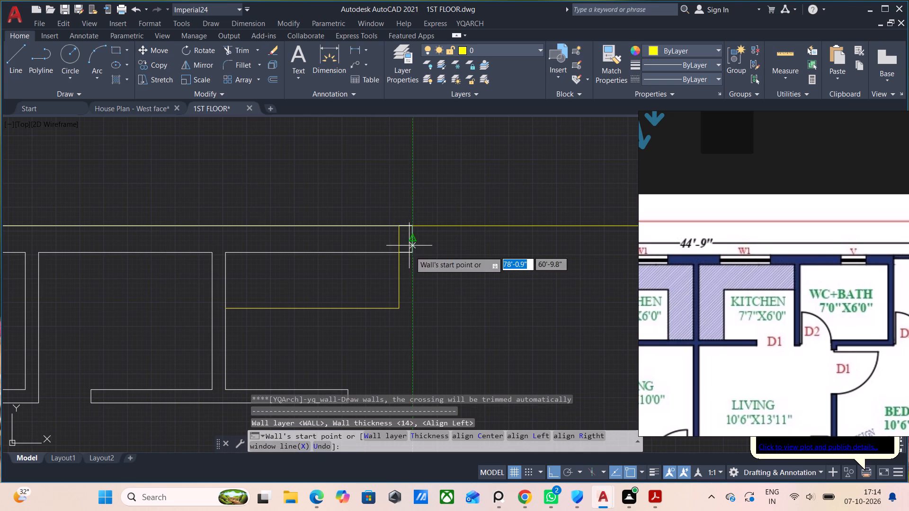
pyautogui.click(434, 433)
pyautogui.click(464, 308)
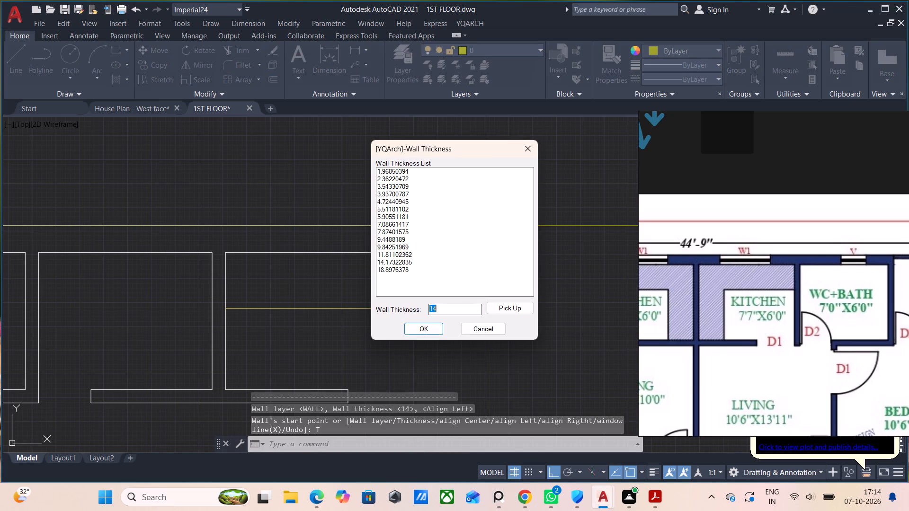
pyautogui.press('BackSpace')
pyautogui.press('7')
pyautogui.click(429, 329)
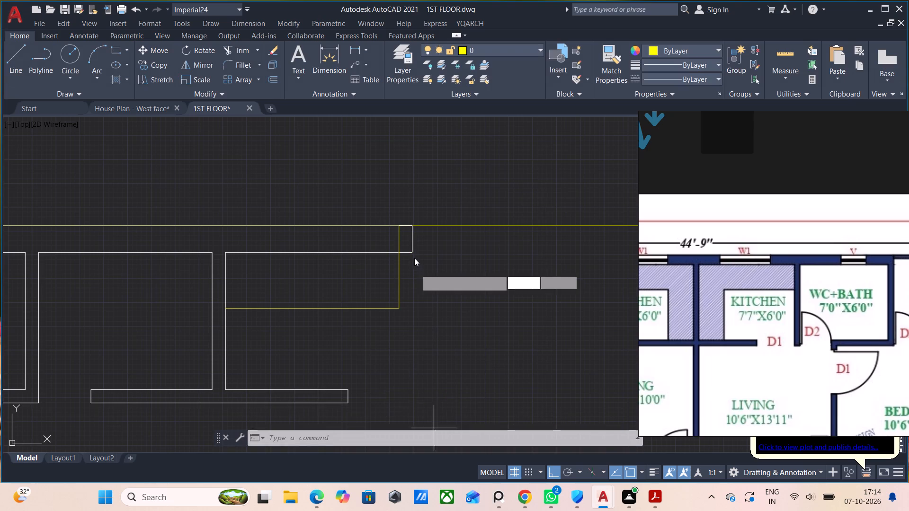
pyautogui.click(412, 252)
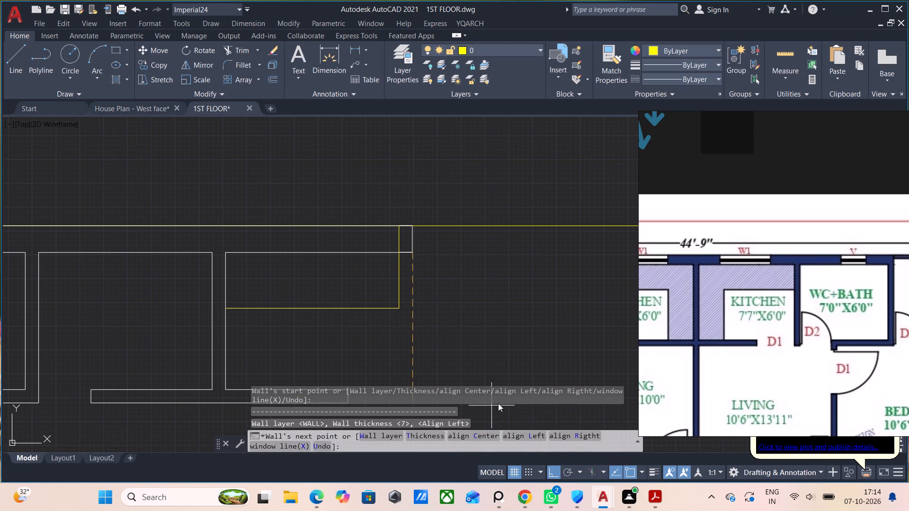
pyautogui.click(535, 437)
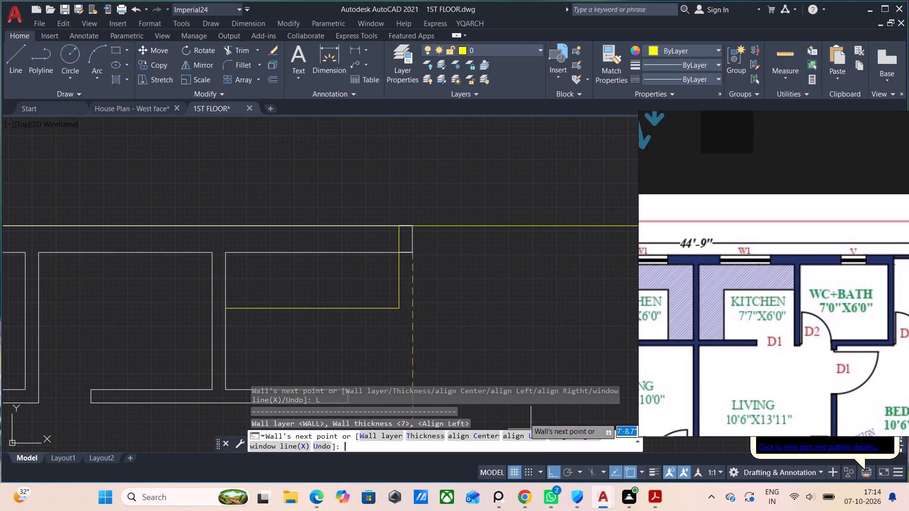
pyautogui.write("6'")
pyautogui.press('Return')
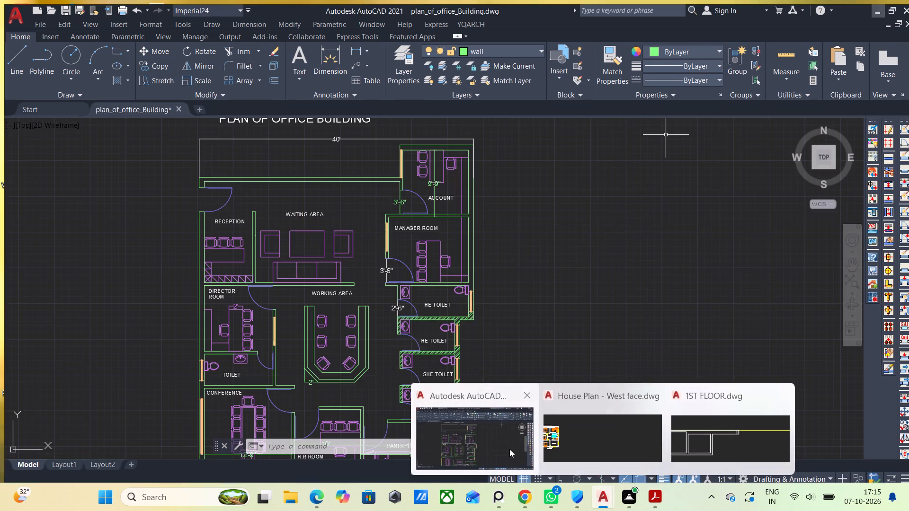
# Switch to the plan_of_office_Building drawing and examine the manager room and HE TOILET walls and door openings.
pyautogui.click(509, 448)
pyautogui.scroll(1, 417, 327)
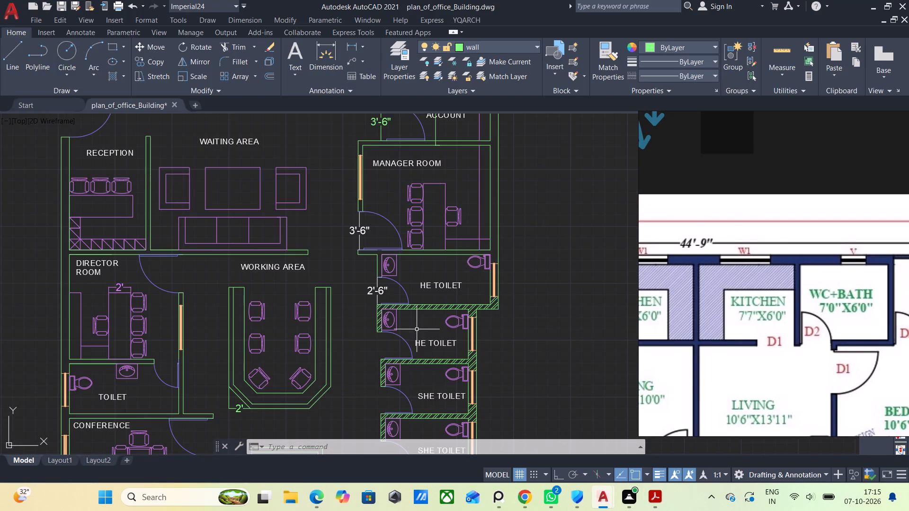
pyautogui.moveTo(437, 341); pyautogui.dragTo(518, 330, button='middle')
pyautogui.scroll(-1, 496, 322)
pyautogui.moveTo(441, 360); pyautogui.dragTo(416, 308, button='middle')
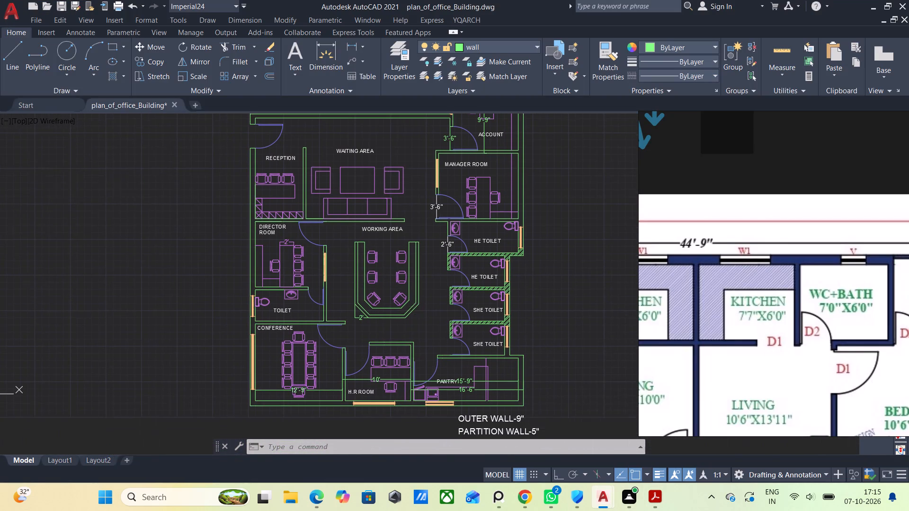
pyautogui.moveTo(416, 308); pyautogui.dragTo(461, 358, button='middle')
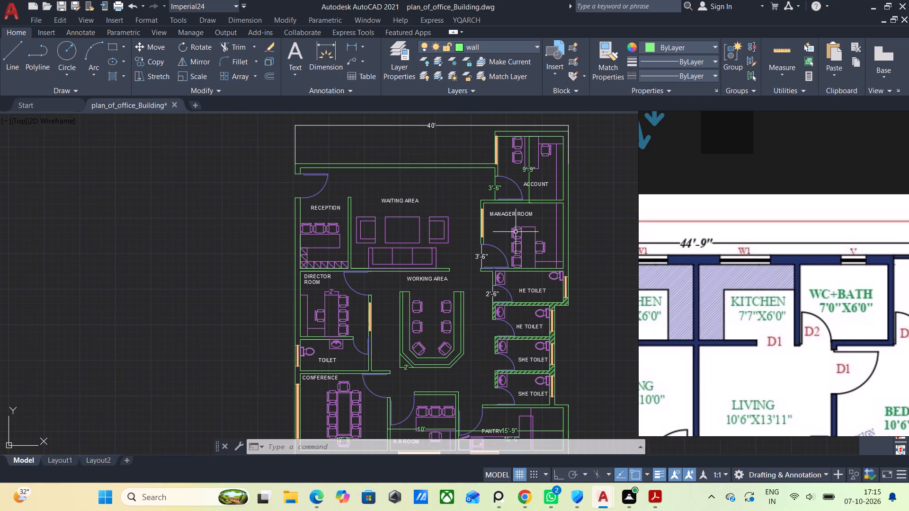
pyautogui.scroll(1, 548, 269)
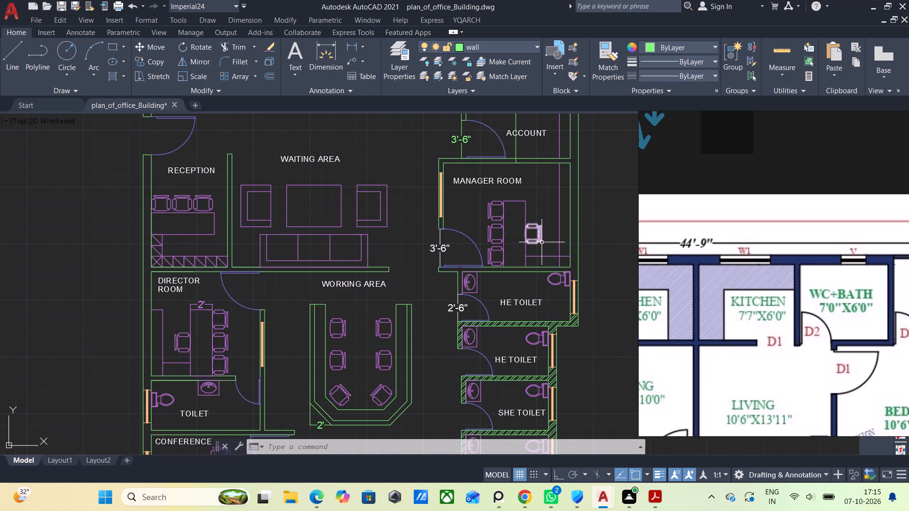
pyautogui.scroll(1, 447, 300)
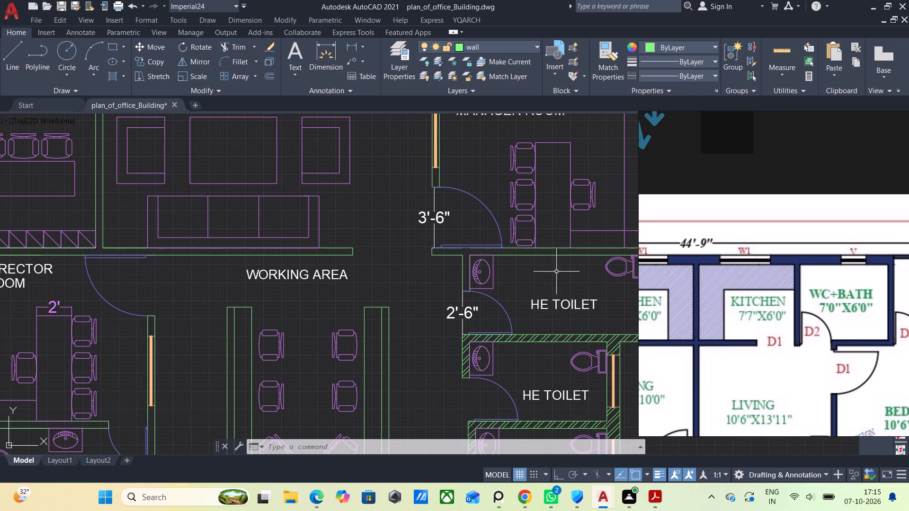
pyautogui.moveTo(519, 247); pyautogui.dragTo(449, 300, button='middle')
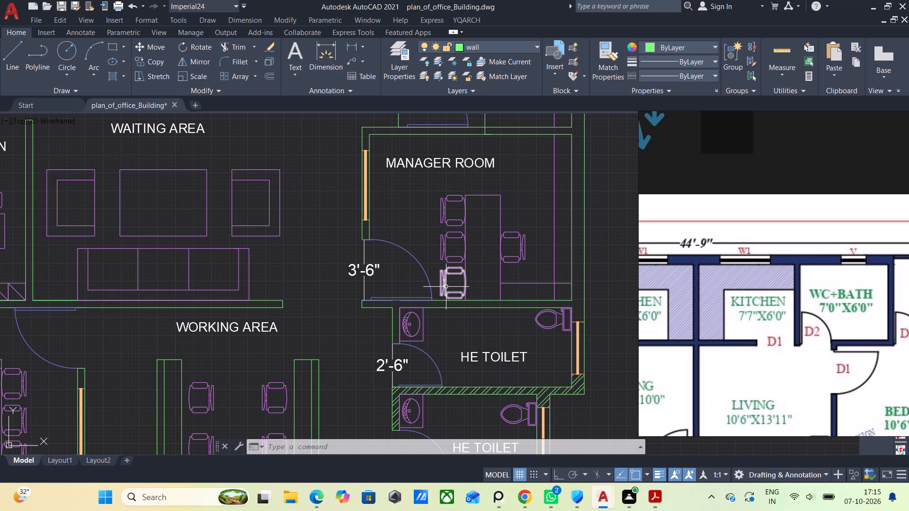
pyautogui.scroll(1, 420, 330)
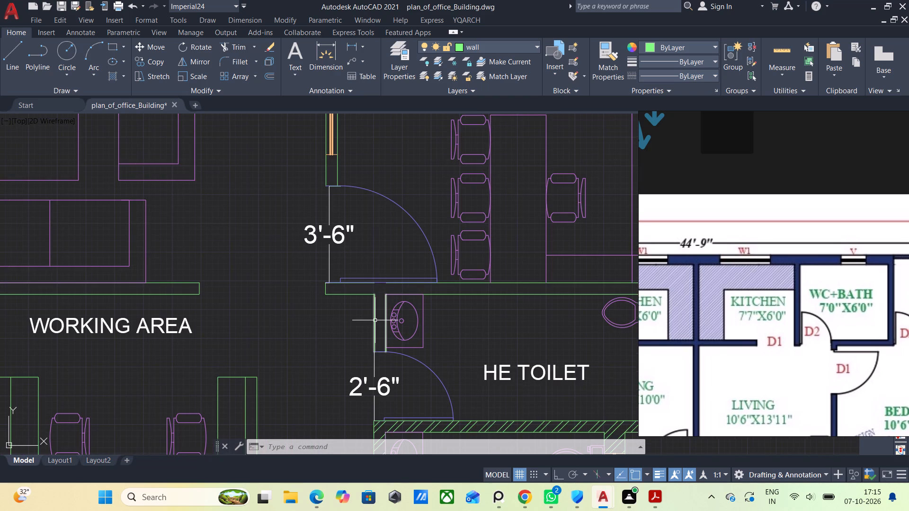
# Add a horizontal linear dimension from the first HE TOILET's west wall to the west end of the manager room's south wall.
pyautogui.click(350, 47)
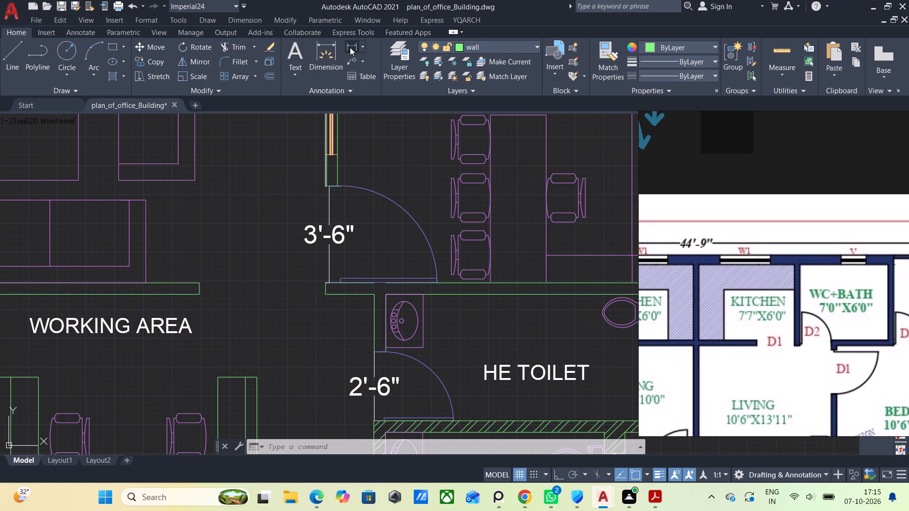
pyautogui.click(369, 296)
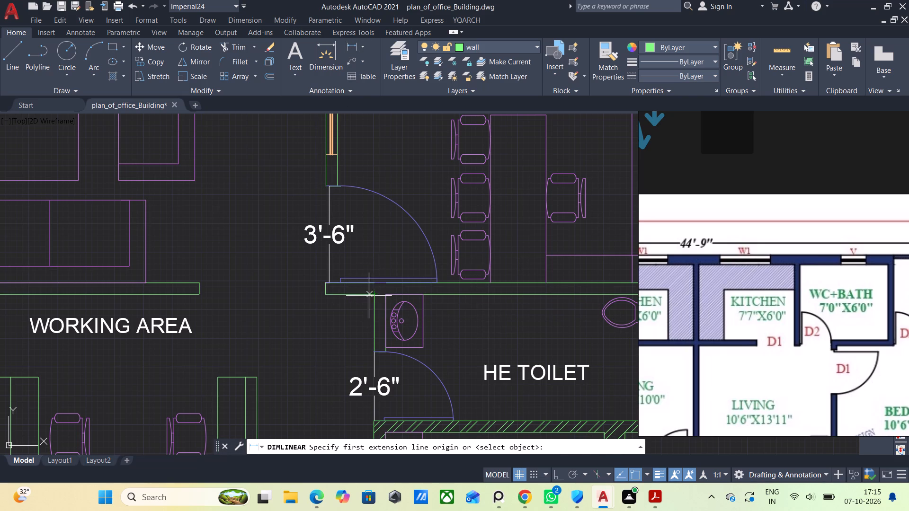
pyautogui.click(326, 292)
pyautogui.scroll(-1, 333, 310)
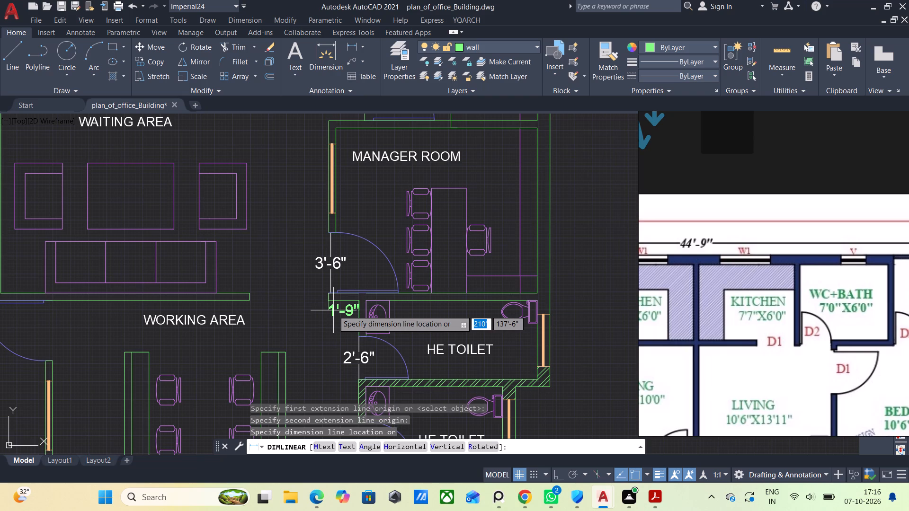
pyautogui.click(333, 310)
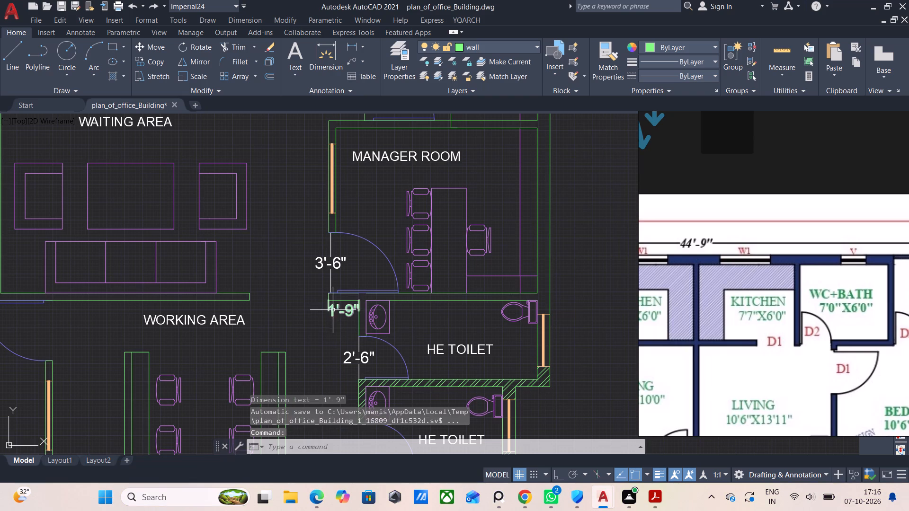
# Select the new horizontal dimension beneath the manager room's south wall.
pyautogui.click(333, 310)
pyautogui.scroll(-1, 468, 283)
pyautogui.moveTo(469, 298); pyautogui.dragTo(470, 340, button='middle')
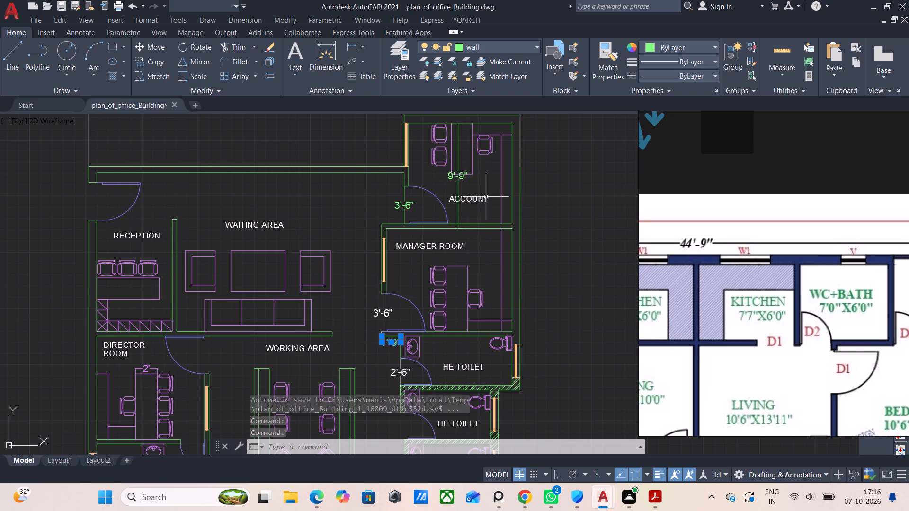
pyautogui.scroll(-2, 788, 313)
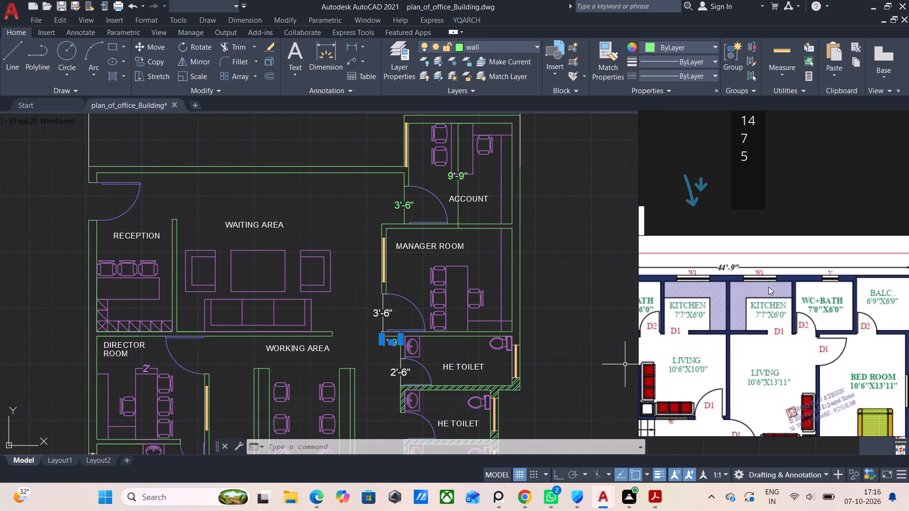
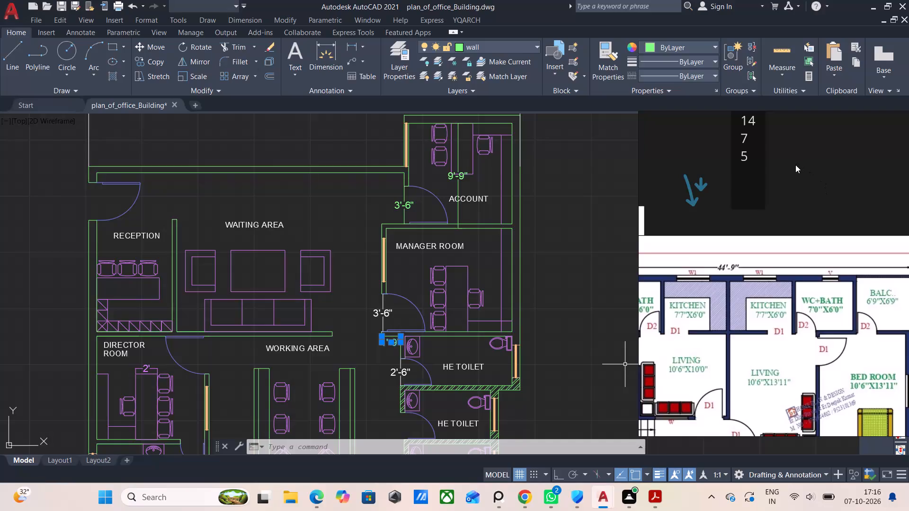
# In the office plan, add a horizontal linear dimension from the H.R room's northeast corner to the southern SHE TOILET's west wall.
pyautogui.click(875, 5)
pyautogui.scroll(-2, 554, 263)
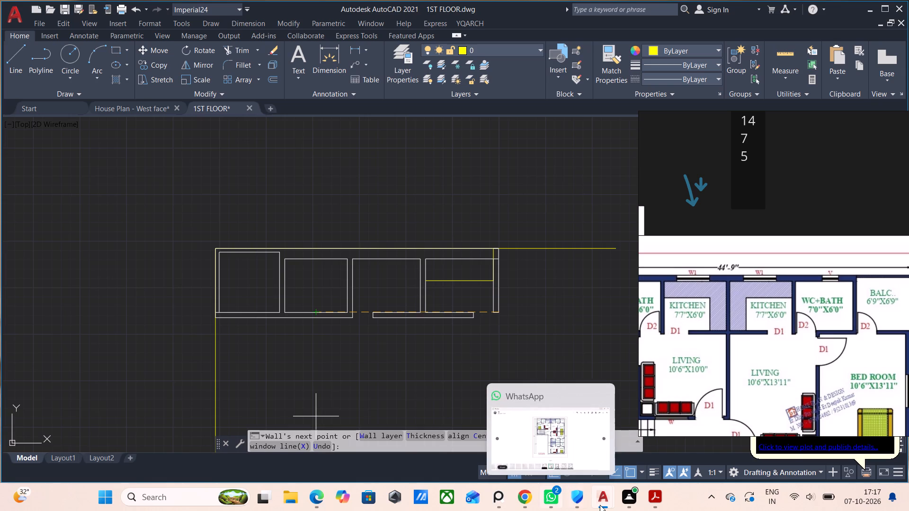
pyautogui.click(499, 441)
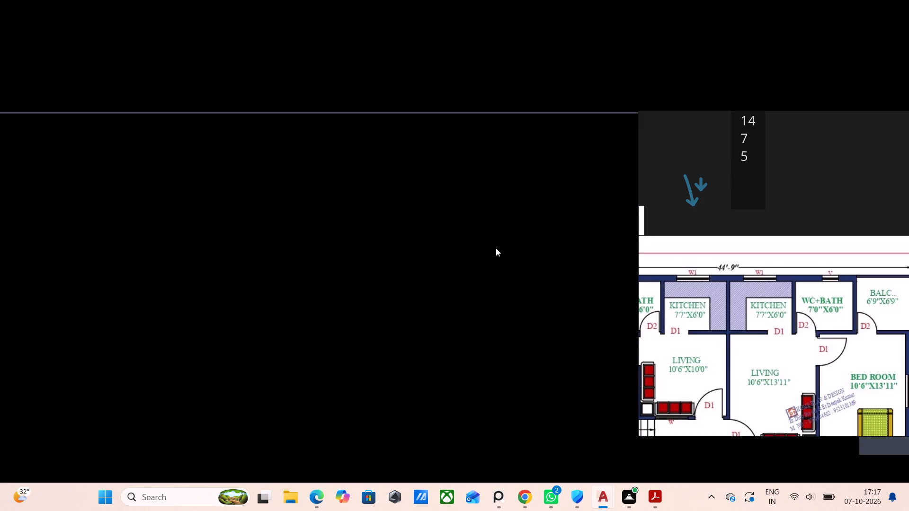
pyautogui.moveTo(505, 401); pyautogui.dragTo(506, 374, button='middle')
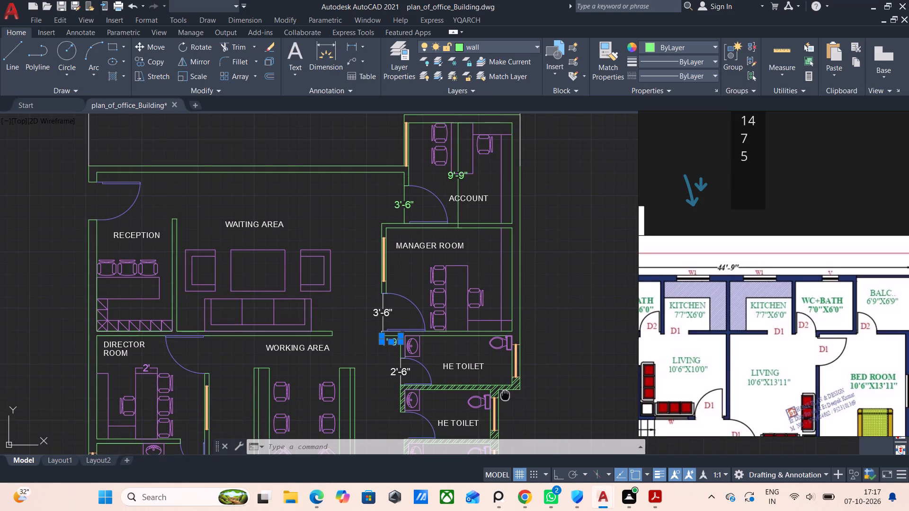
pyautogui.moveTo(506, 374); pyautogui.dragTo(510, 350, button='middle')
pyautogui.moveTo(526, 389); pyautogui.dragTo(527, 351, button='middle')
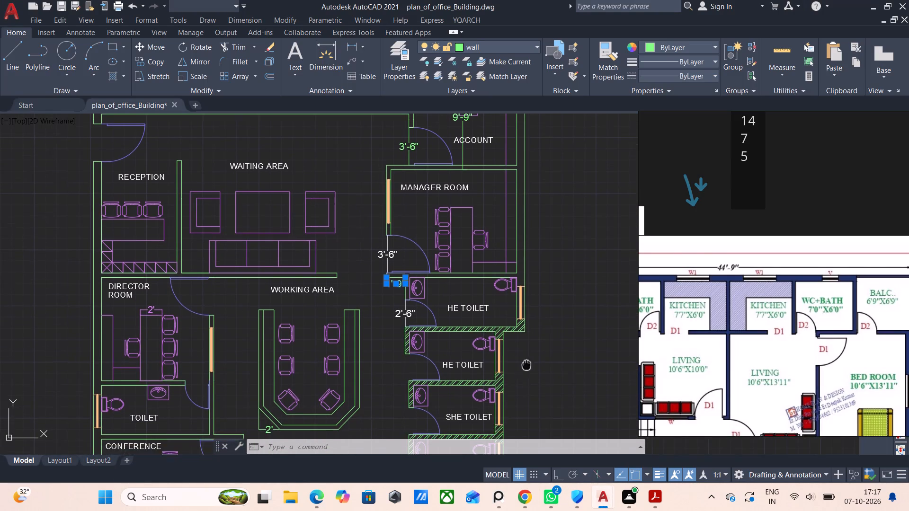
pyautogui.moveTo(527, 351); pyautogui.dragTo(526, 311, button='middle')
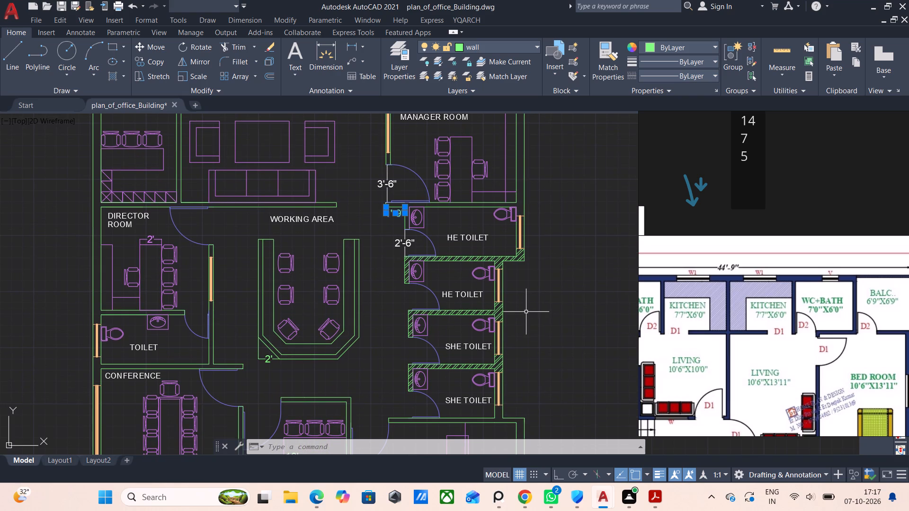
pyautogui.moveTo(375, 344); pyautogui.dragTo(407, 240, button='middle')
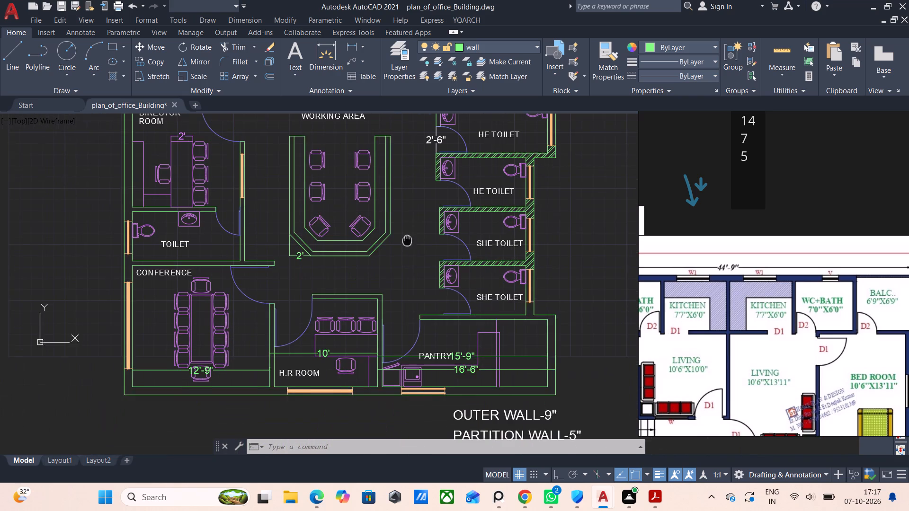
pyautogui.moveTo(407, 240); pyautogui.dragTo(409, 239, button='middle')
pyautogui.scroll(1, 443, 365)
pyautogui.moveTo(427, 287); pyautogui.dragTo(424, 325, button='middle')
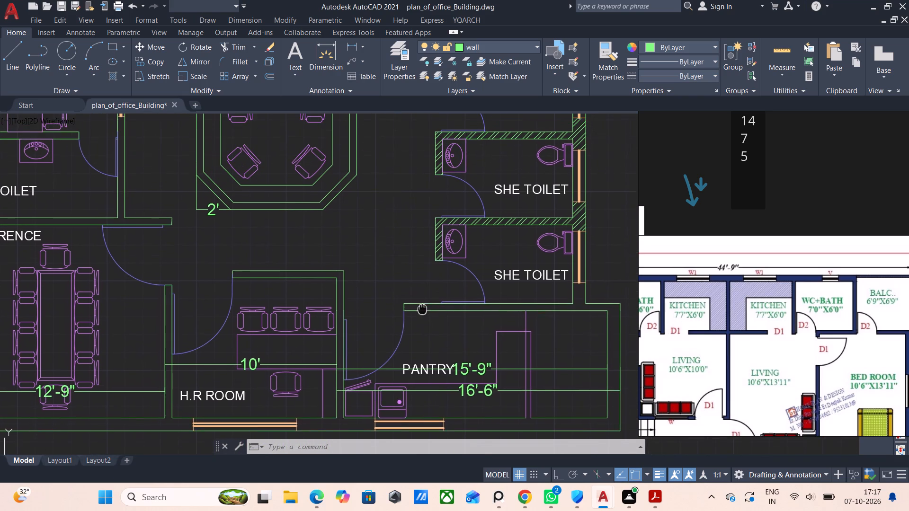
pyautogui.moveTo(424, 325); pyautogui.dragTo(431, 328, button='middle')
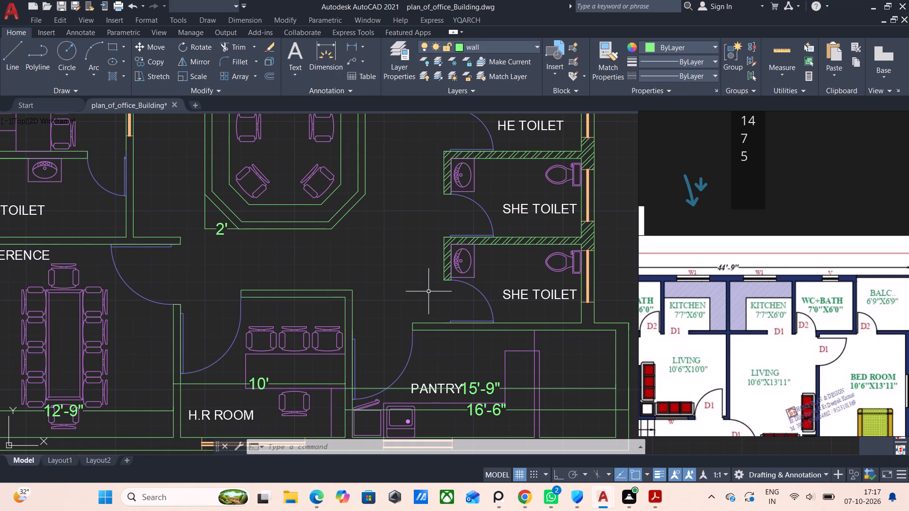
pyautogui.click(353, 43)
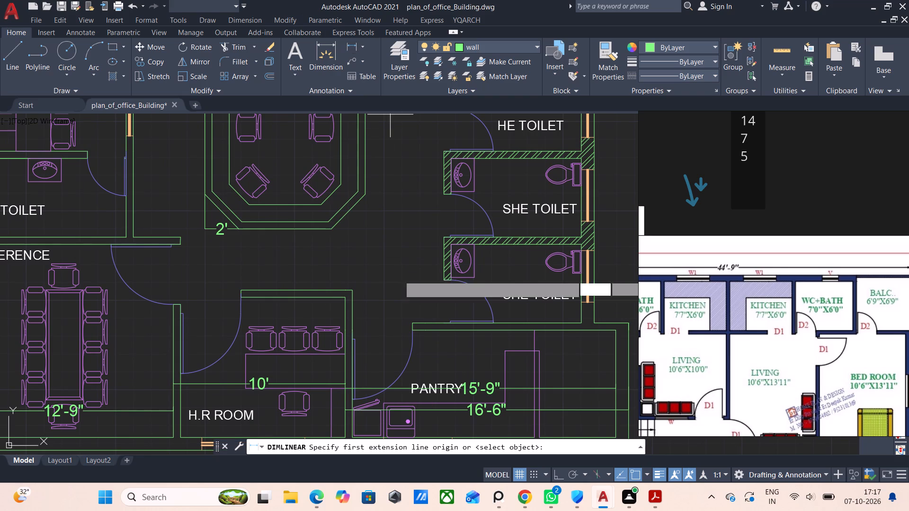
pyautogui.click(351, 289)
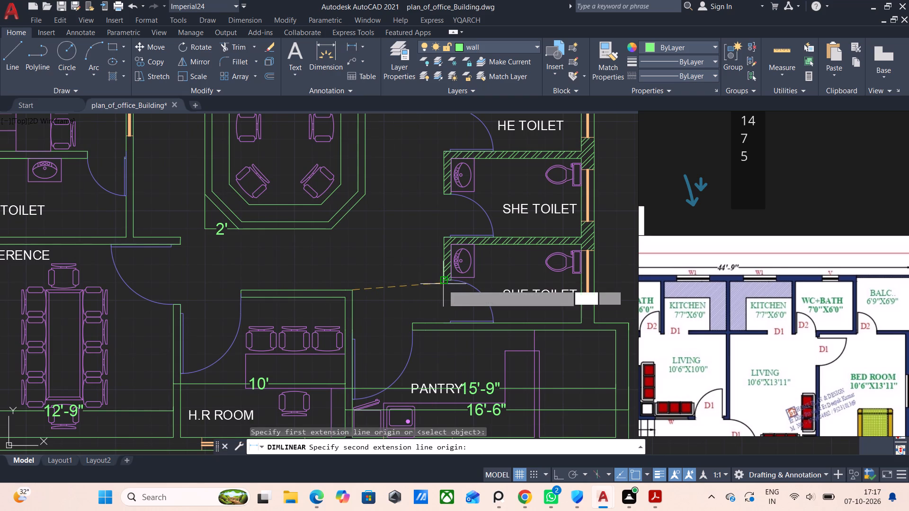
pyautogui.click(444, 289)
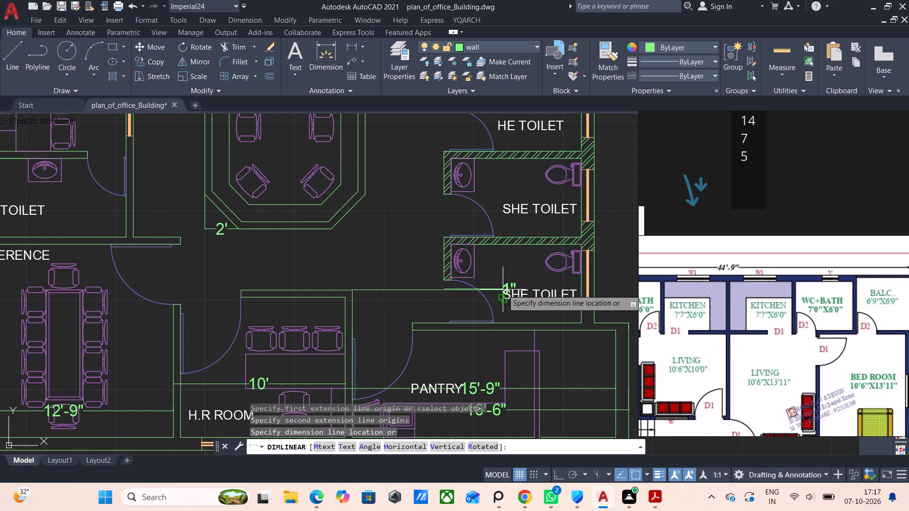
pyautogui.click(419, 291)
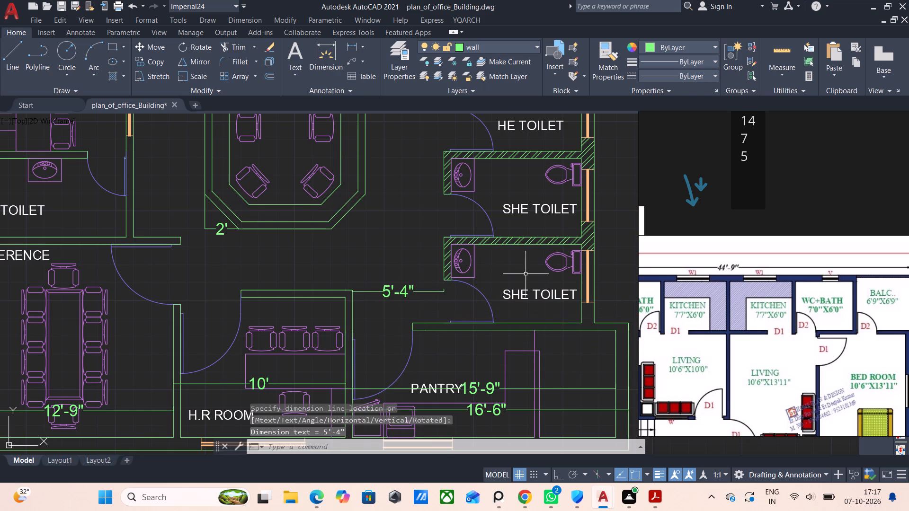
pyautogui.moveTo(532, 284); pyautogui.dragTo(532, 319, button='middle')
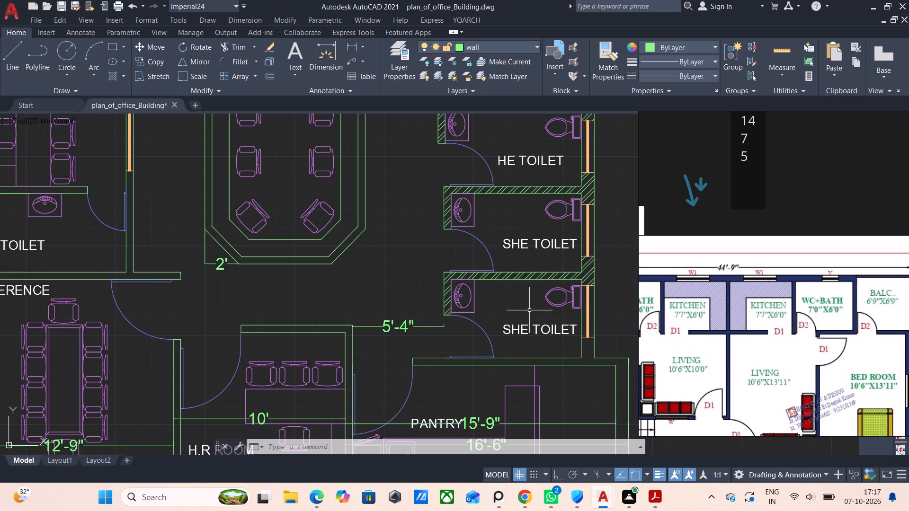
# Switch to the 1ST FLOOR drawing and extend the 7" thick east wall 7" further south.
pyautogui.click(874, 10)
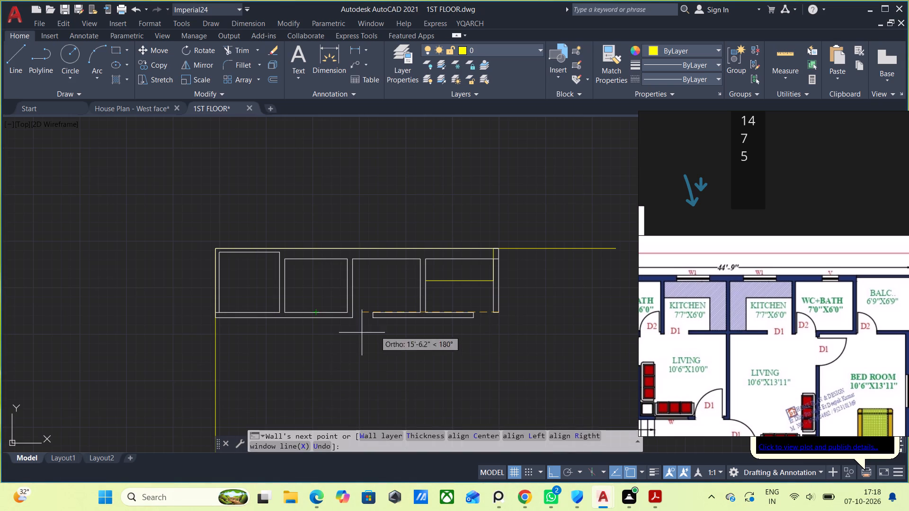
pyautogui.scroll(2, 498, 336)
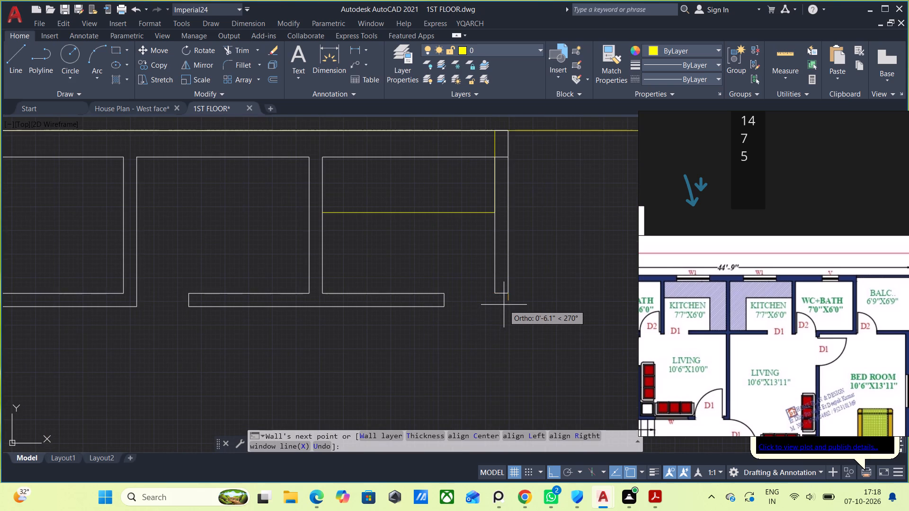
pyautogui.press('7')
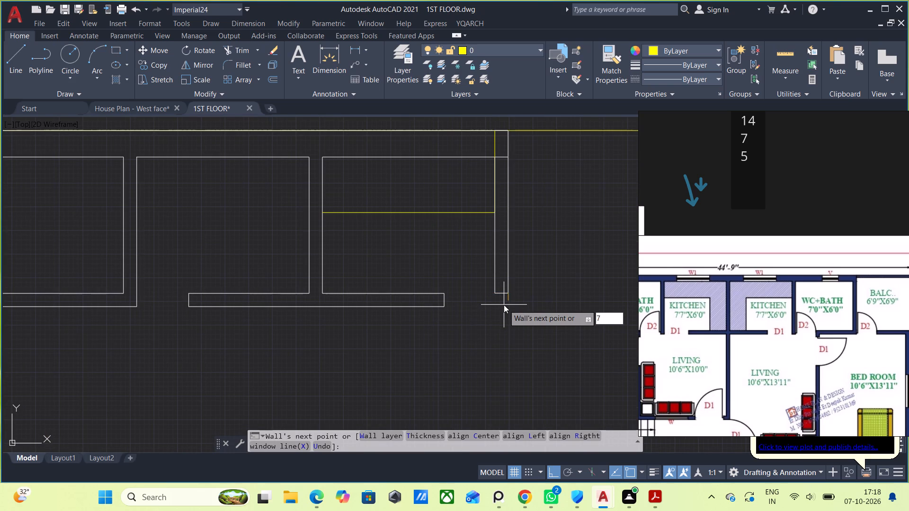
pyautogui.press('Return')
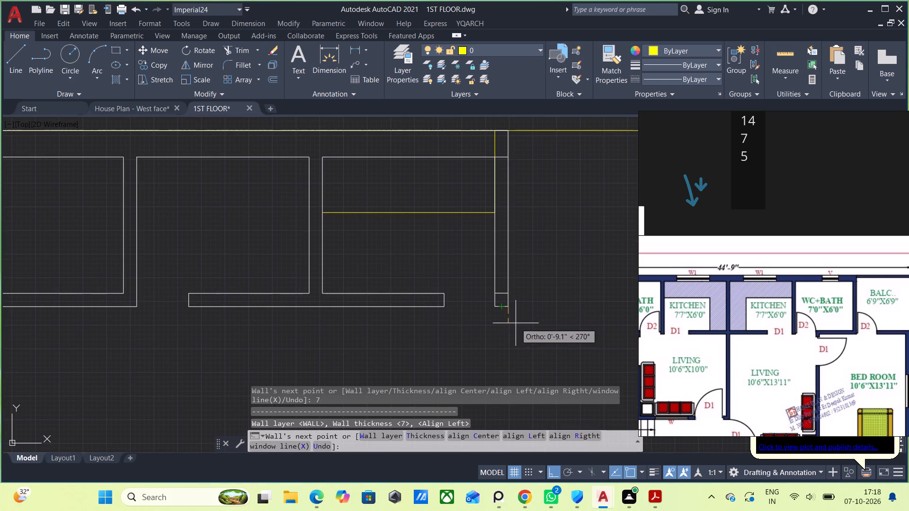
pyautogui.press('Escape')
# Erase the horizontal yellow guide line across the easternmost room and the vertical one along its east wall.
pyautogui.scroll(-1, 520, 284)
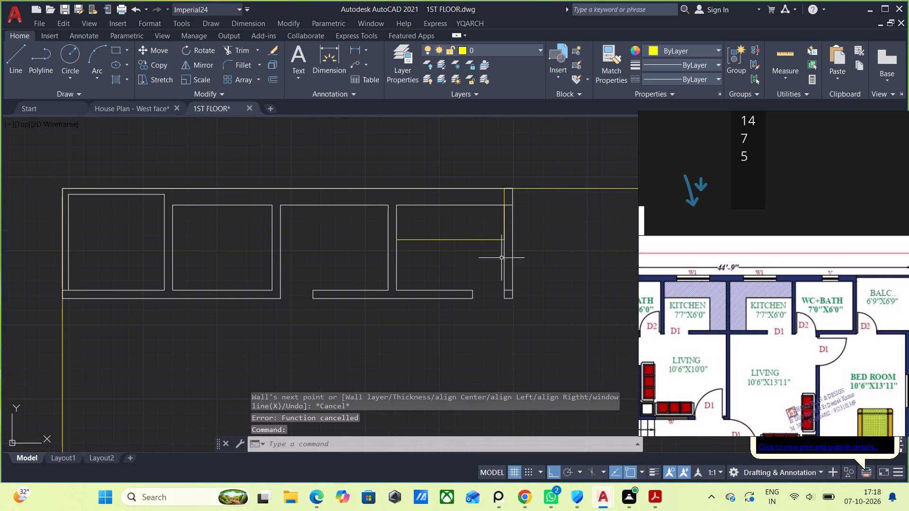
pyautogui.click(490, 239)
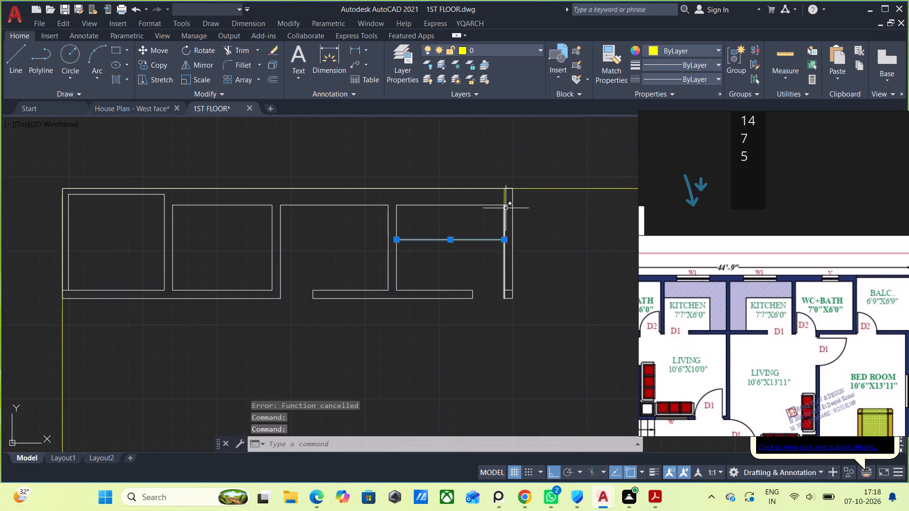
pyautogui.scroll(2, 506, 208)
pyautogui.click(501, 187)
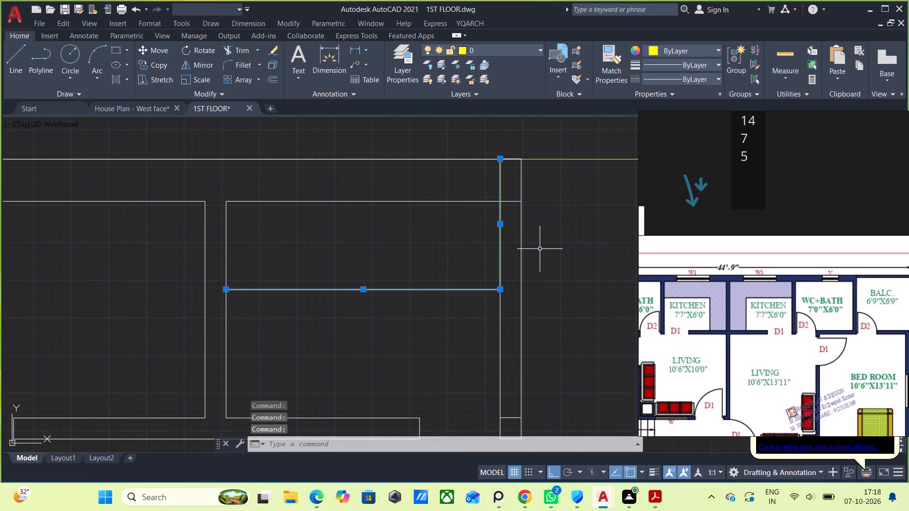
pyautogui.press('Delete')
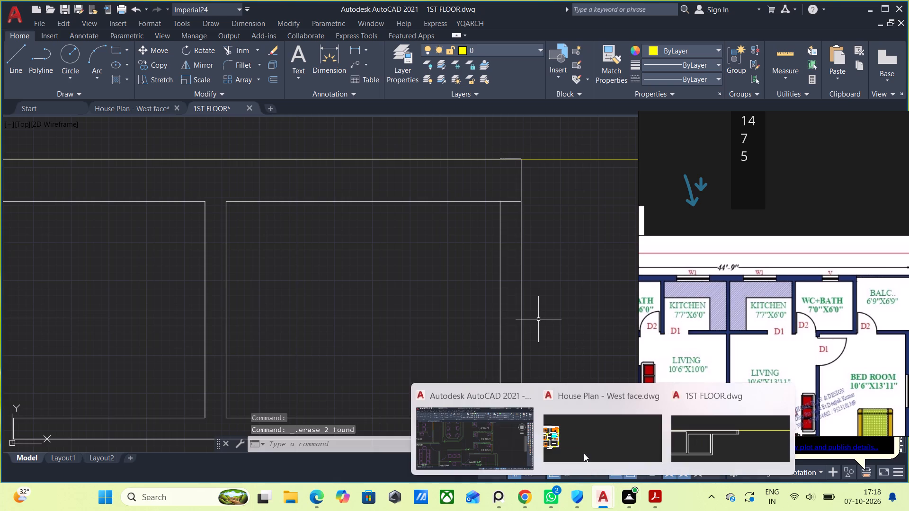
# In plan_of_office_Building, add a horizontal linear dimension across the working area from the director room's east wall to the northern SHE TOILET's west wall.
pyautogui.click(507, 447)
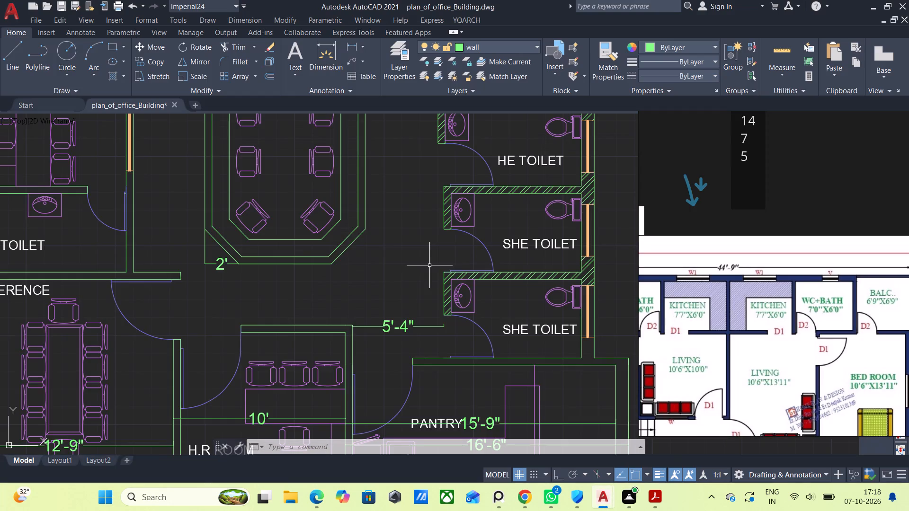
pyautogui.scroll(-2, 376, 287)
pyautogui.moveTo(361, 307); pyautogui.dragTo(391, 338, button='middle')
pyautogui.scroll(1, 372, 303)
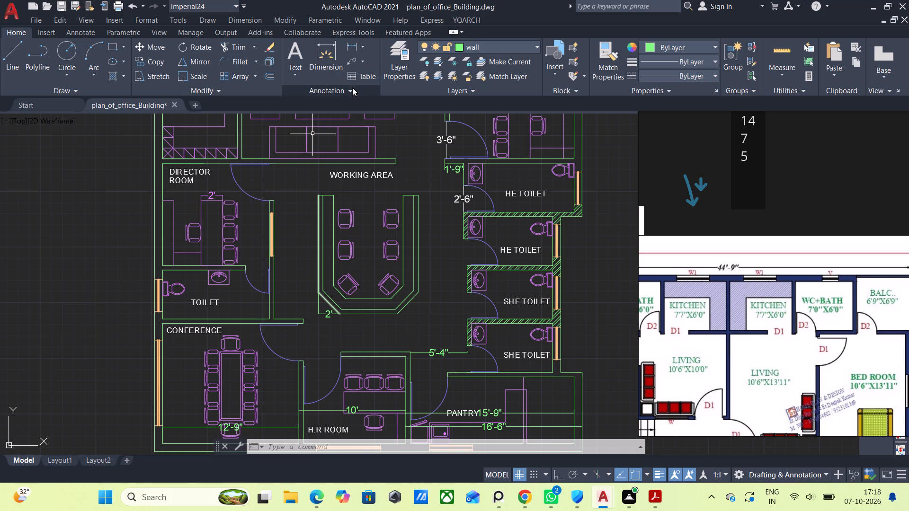
pyautogui.click(353, 48)
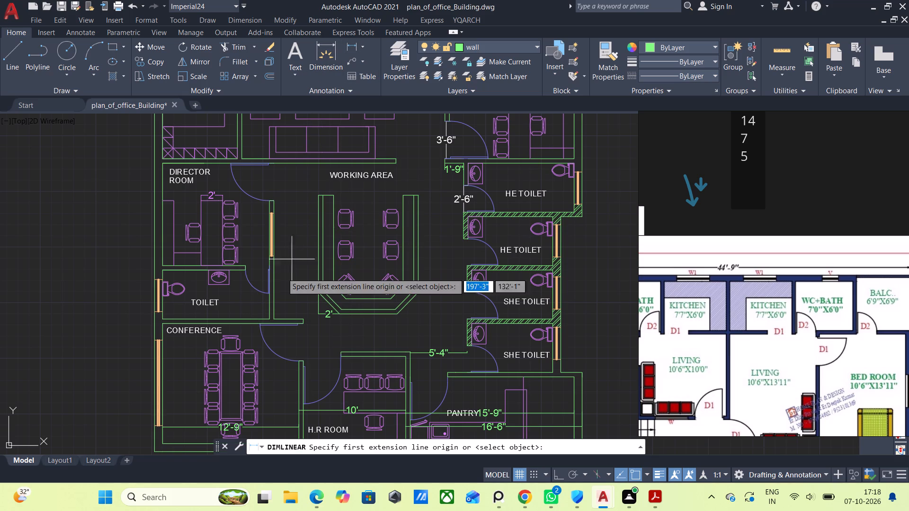
pyautogui.scroll(1, 276, 265)
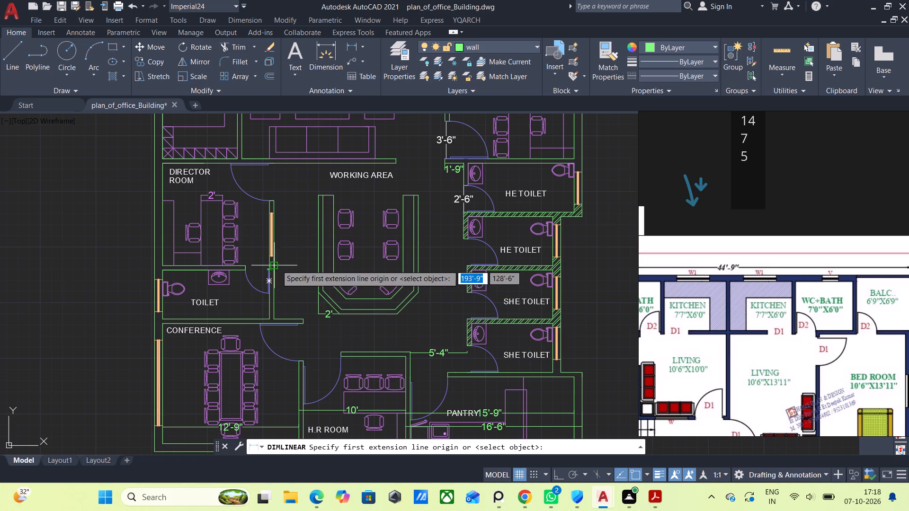
pyautogui.click(276, 265)
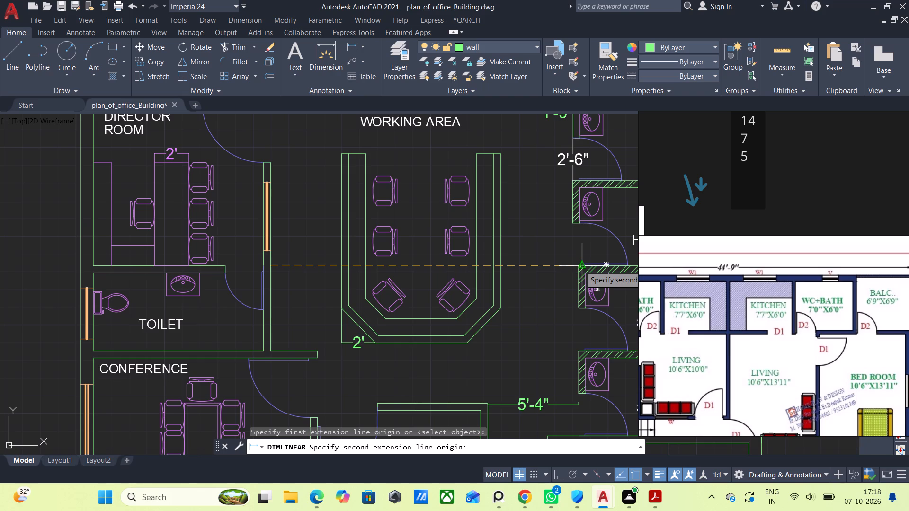
pyautogui.scroll(1, 576, 266)
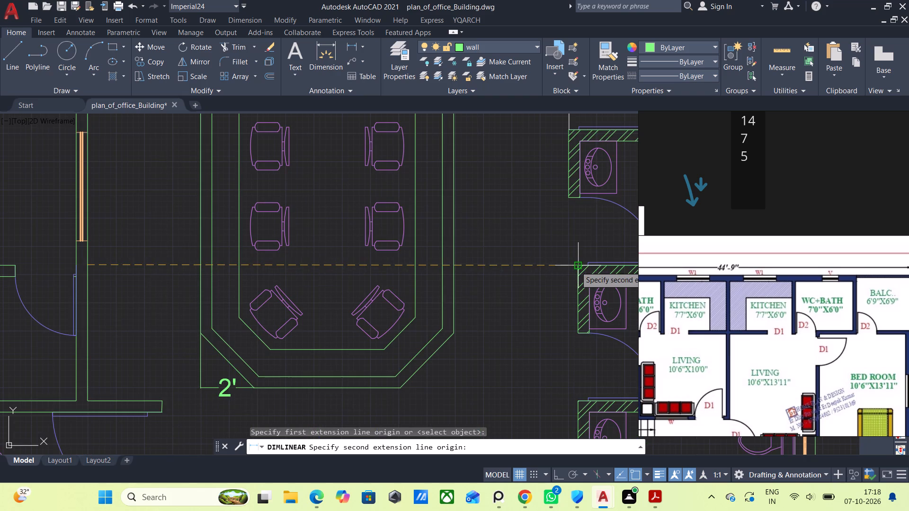
pyautogui.click(576, 266)
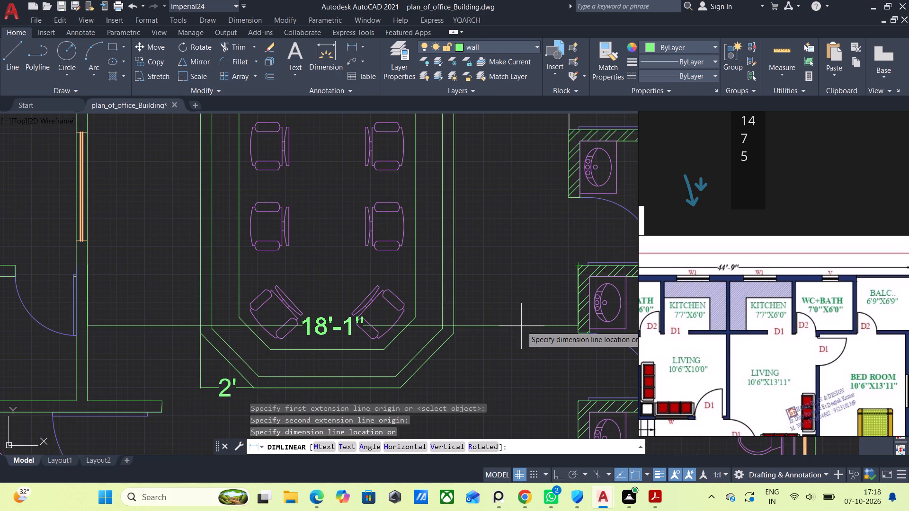
pyautogui.click(521, 325)
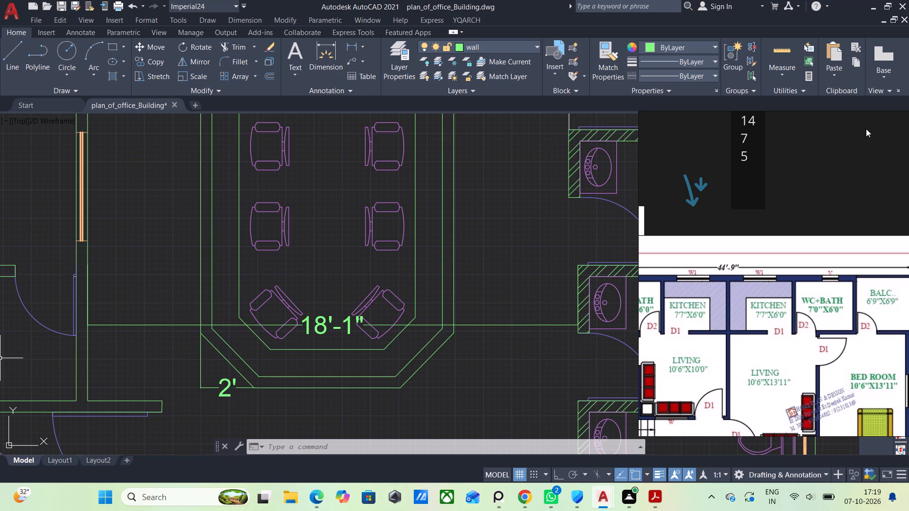
# Review the east-end walls in the 1ST FLOOR drawing, and examine the manager room and HE TOILET walls in the office plan.
pyautogui.click(873, 9)
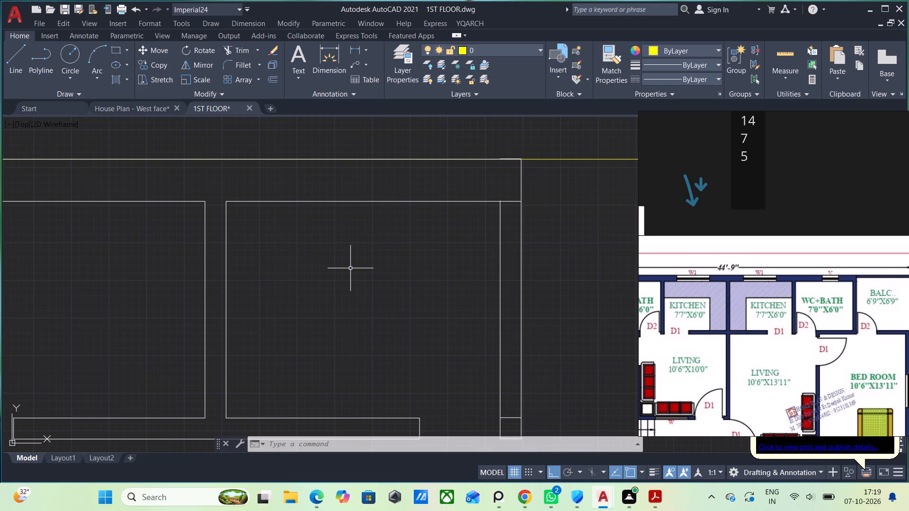
pyautogui.scroll(-3, 348, 251)
pyautogui.scroll(1, 384, 299)
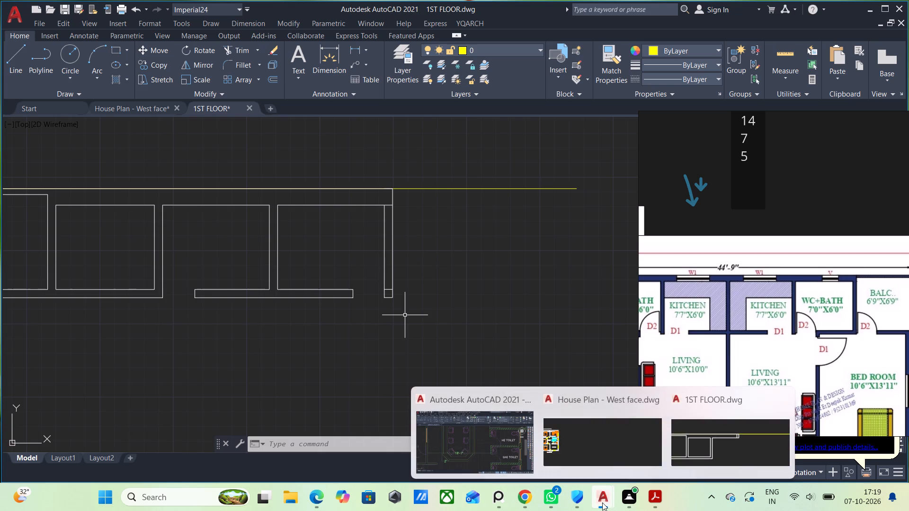
pyautogui.click(520, 434)
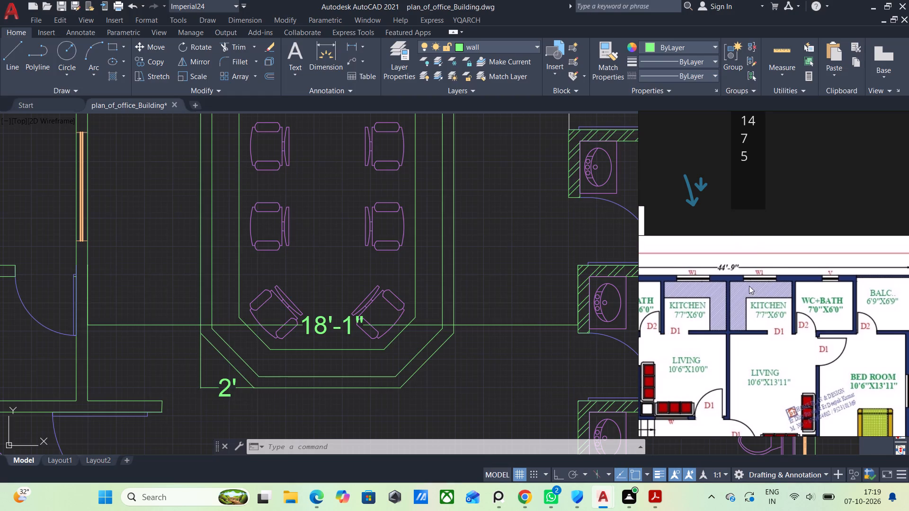
pyautogui.scroll(-2, 583, 248)
pyautogui.moveTo(566, 267); pyautogui.dragTo(509, 267, button='middle')
pyautogui.moveTo(608, 199); pyautogui.dragTo(605, 200, button='middle')
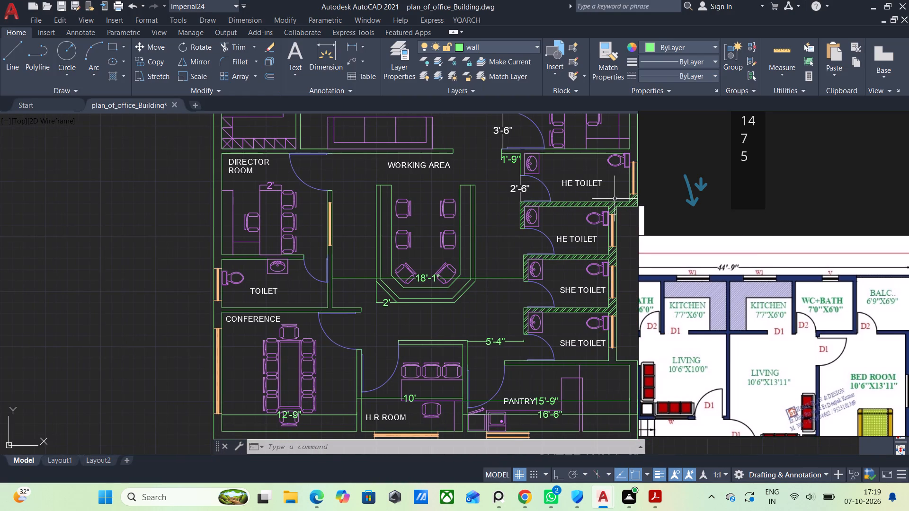
pyautogui.moveTo(605, 200); pyautogui.dragTo(540, 322, button='middle')
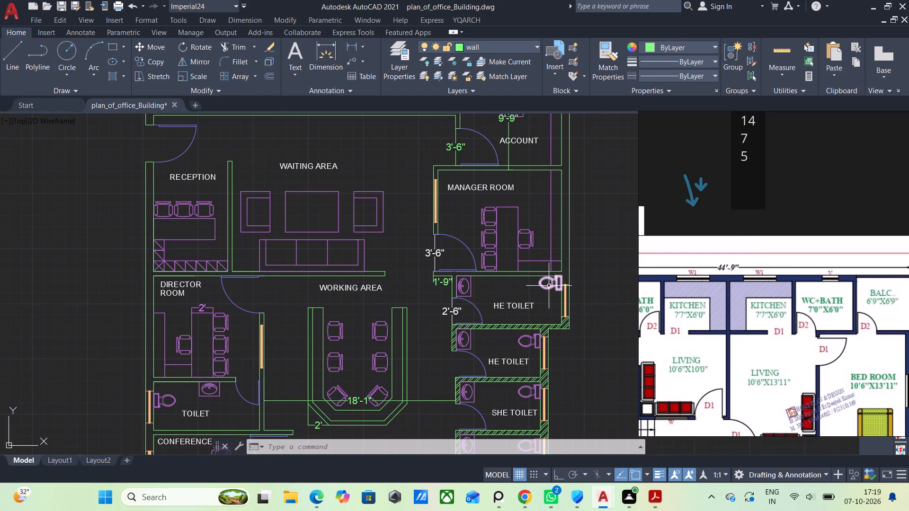
pyautogui.scroll(1, 520, 220)
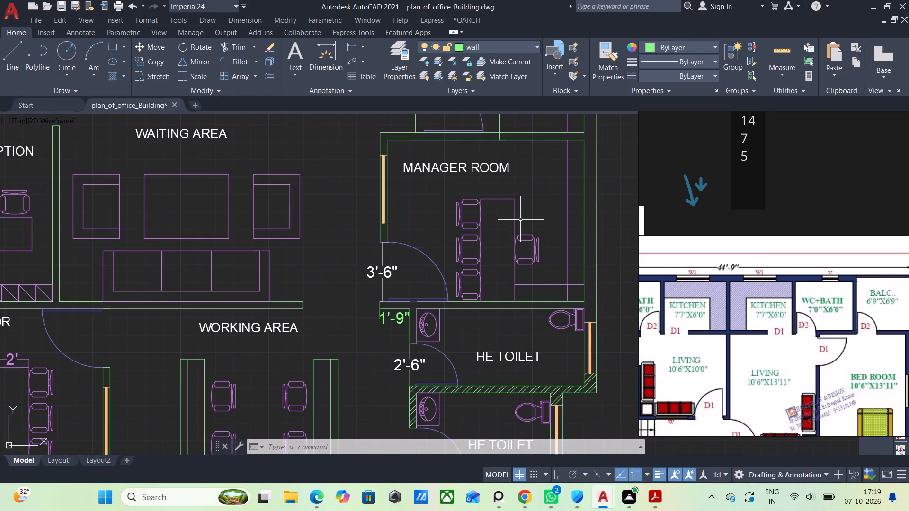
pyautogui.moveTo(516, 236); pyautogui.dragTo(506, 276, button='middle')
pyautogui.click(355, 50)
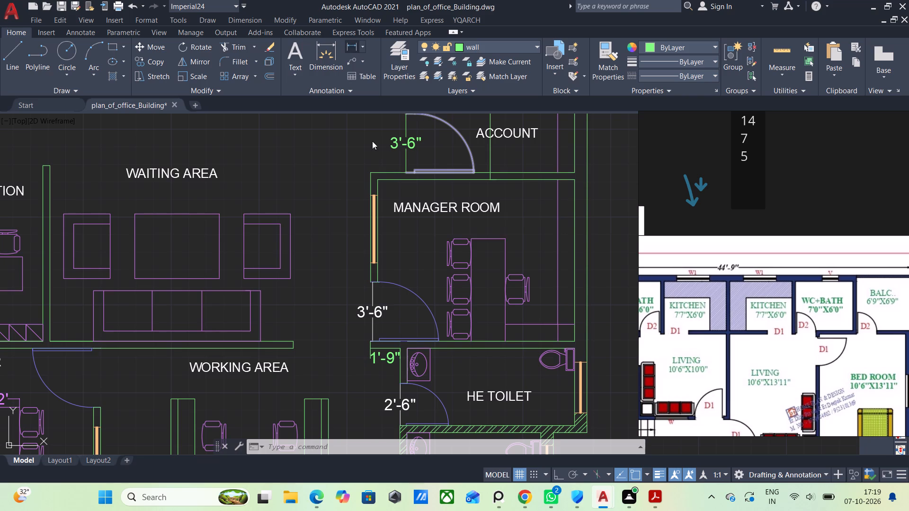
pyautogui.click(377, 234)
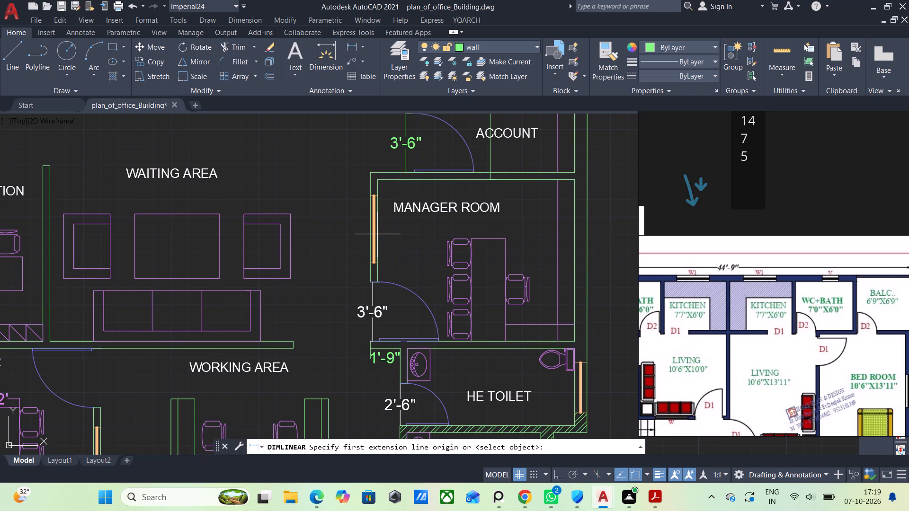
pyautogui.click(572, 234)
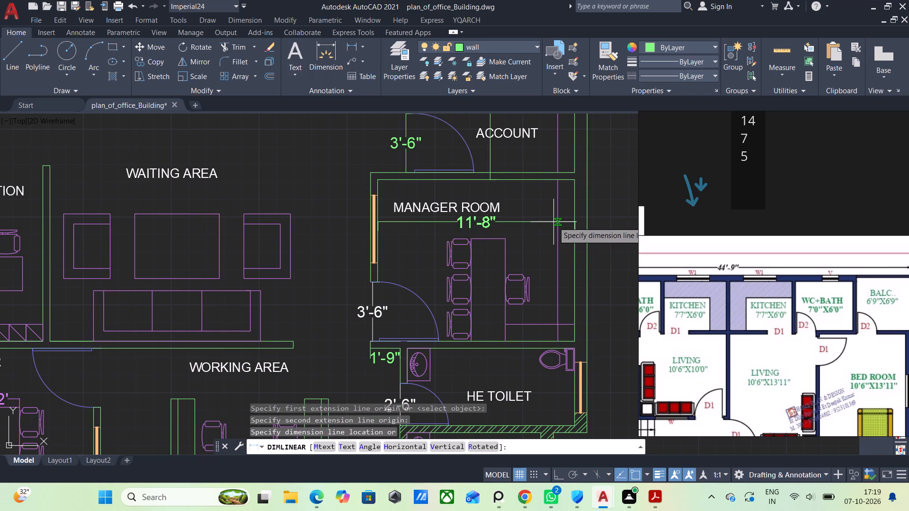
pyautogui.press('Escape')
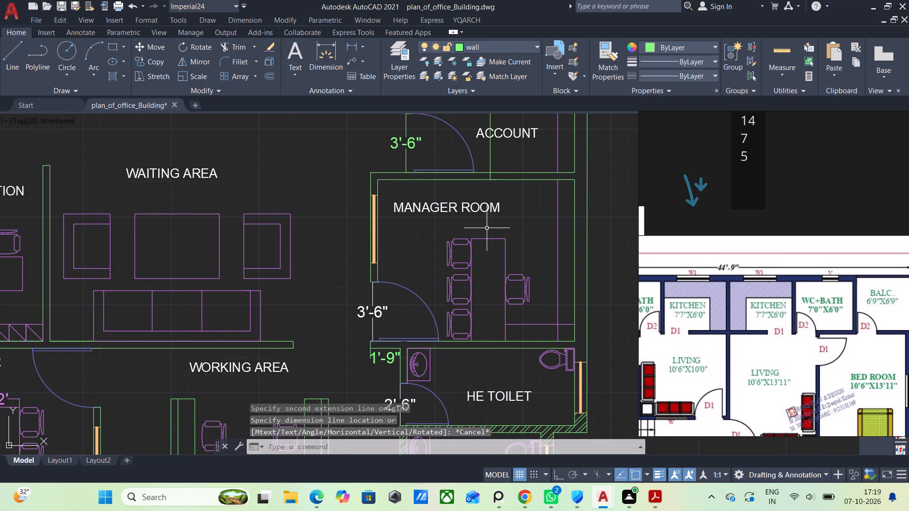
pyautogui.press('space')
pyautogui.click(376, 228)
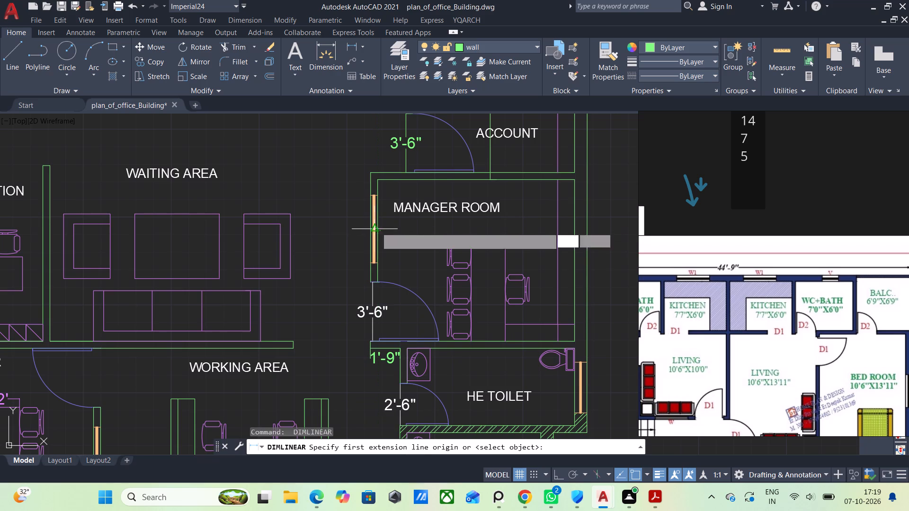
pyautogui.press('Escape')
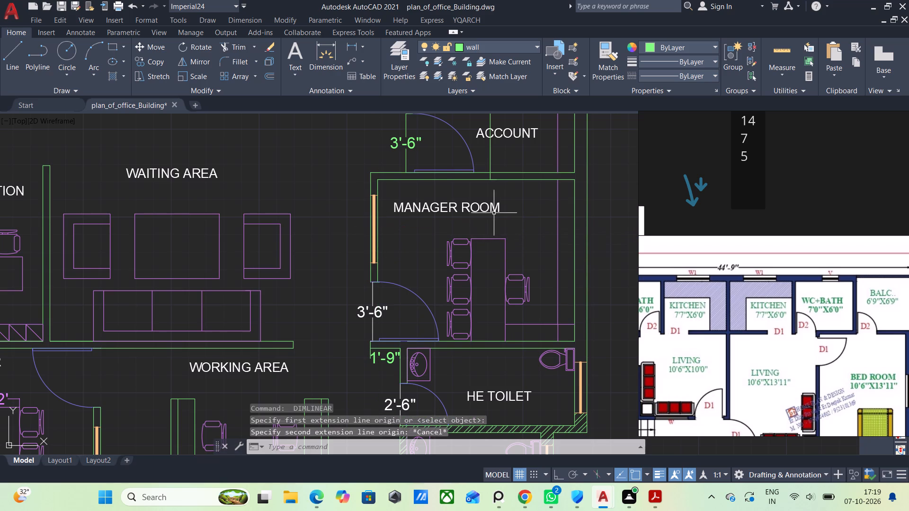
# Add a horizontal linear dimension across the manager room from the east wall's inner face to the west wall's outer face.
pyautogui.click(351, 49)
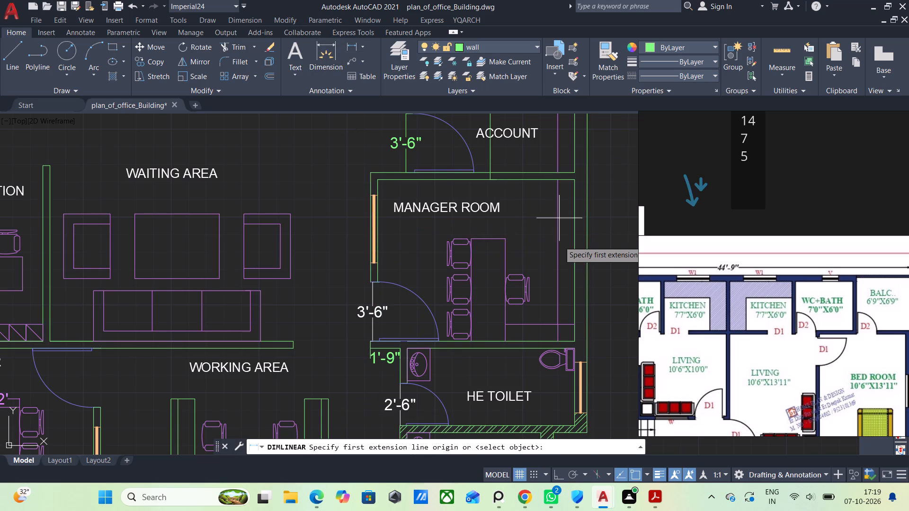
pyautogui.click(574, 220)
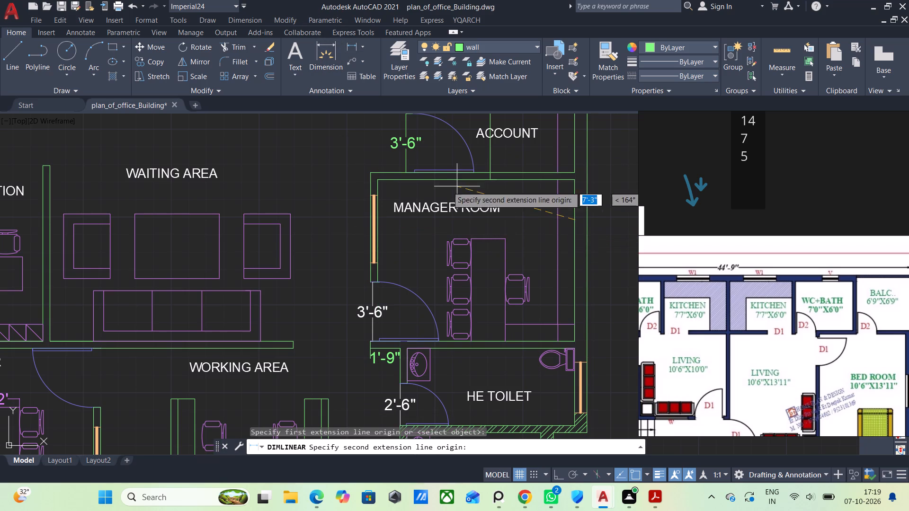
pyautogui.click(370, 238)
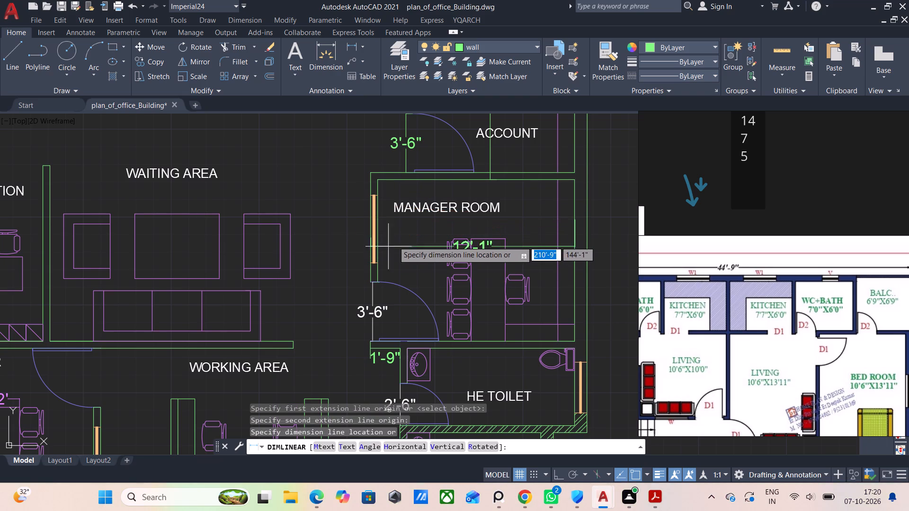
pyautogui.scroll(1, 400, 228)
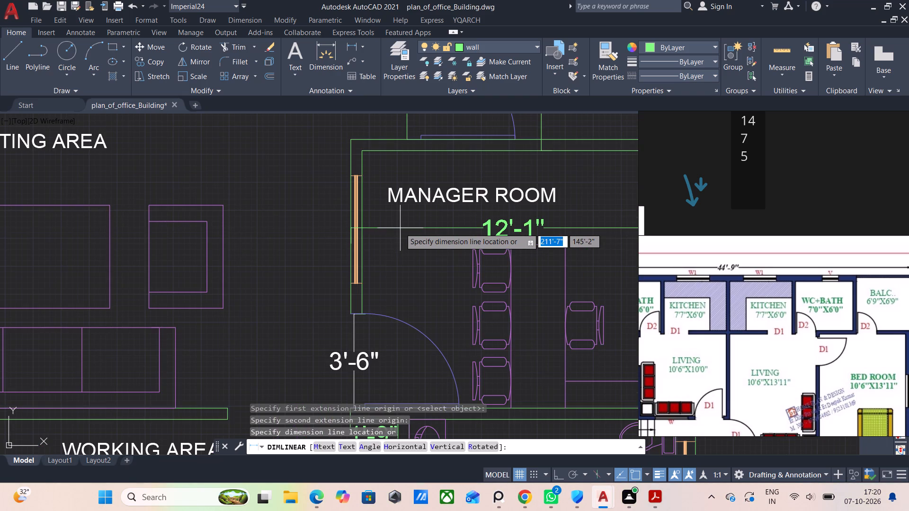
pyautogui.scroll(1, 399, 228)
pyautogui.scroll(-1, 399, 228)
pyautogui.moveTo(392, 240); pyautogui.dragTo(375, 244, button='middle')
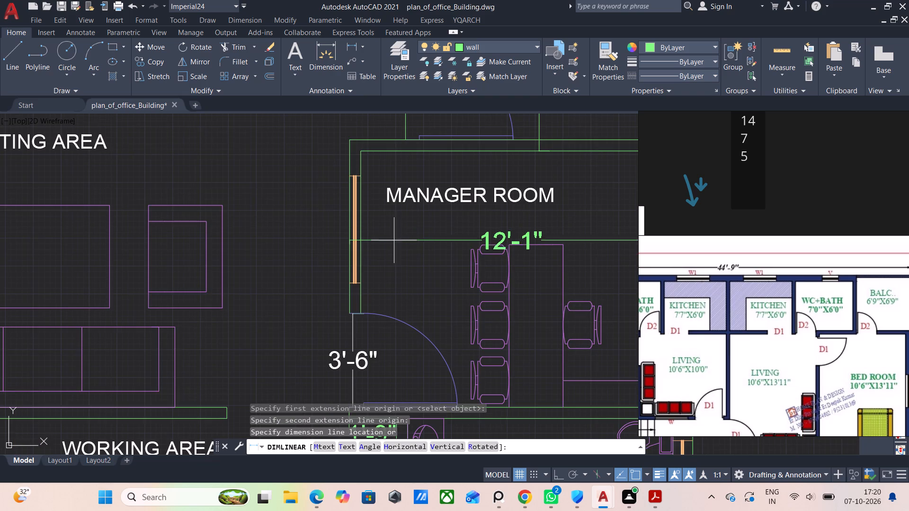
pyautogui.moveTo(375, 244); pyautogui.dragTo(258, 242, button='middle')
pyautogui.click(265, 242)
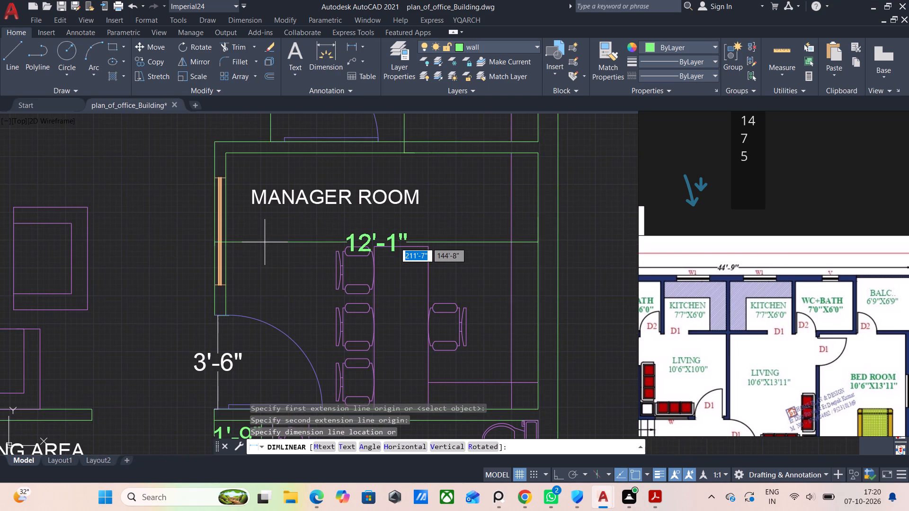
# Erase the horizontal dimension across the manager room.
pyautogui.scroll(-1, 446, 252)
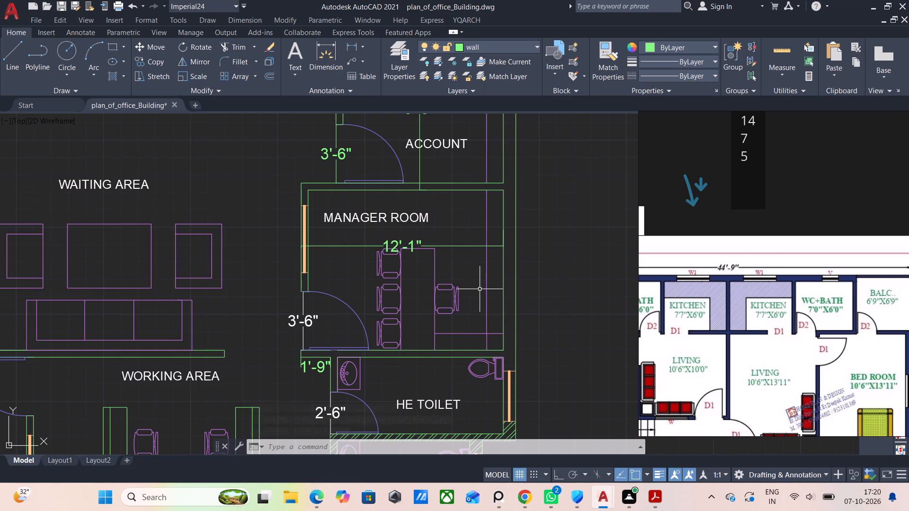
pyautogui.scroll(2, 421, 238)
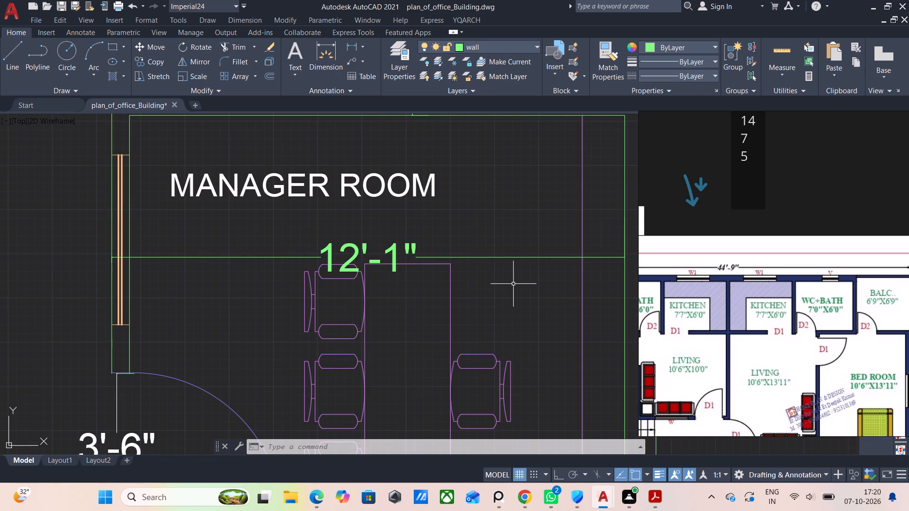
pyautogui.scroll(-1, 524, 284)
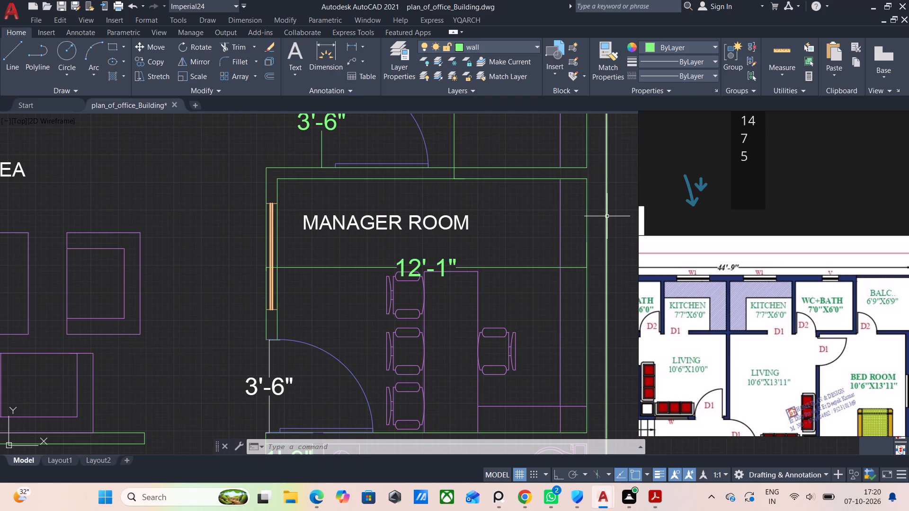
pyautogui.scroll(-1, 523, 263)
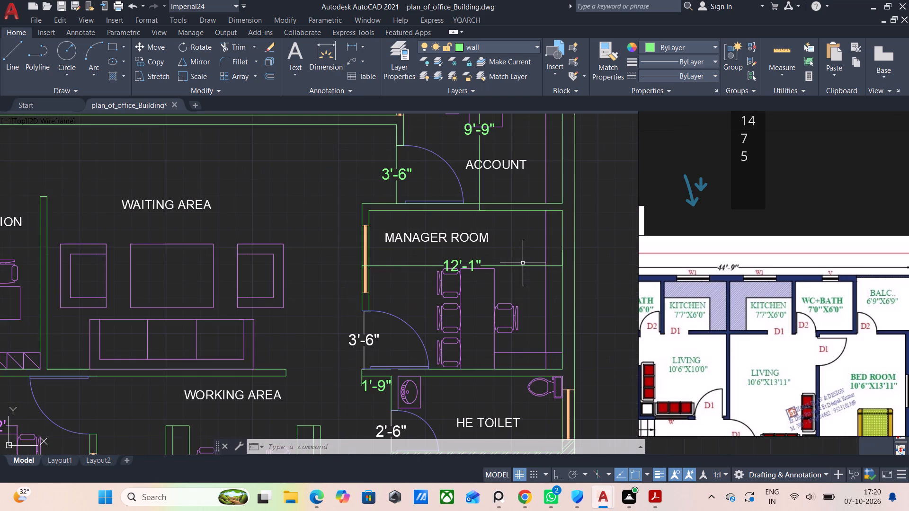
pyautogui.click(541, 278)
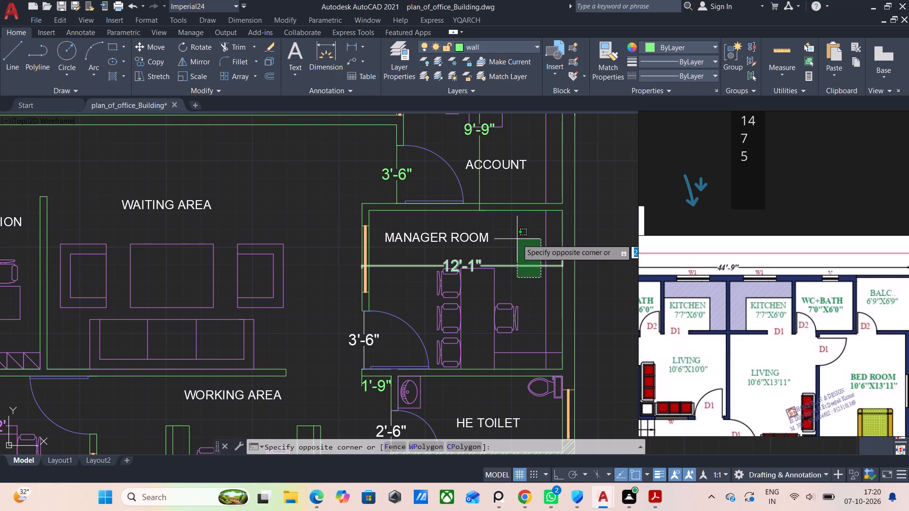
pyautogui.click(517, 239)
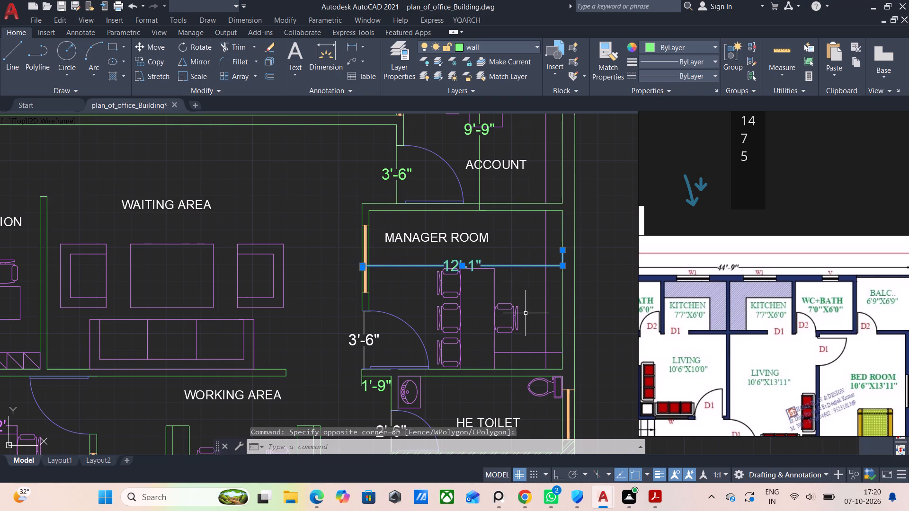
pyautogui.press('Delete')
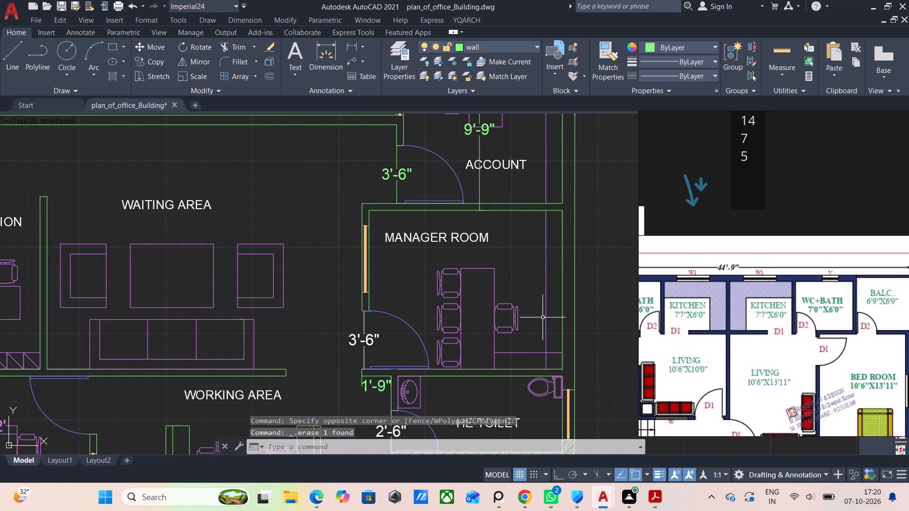
# Add a horizontal linear dimension across the manager room from the east wall's outer face to the west wall's inner face.
pyautogui.click(350, 48)
pyautogui.scroll(1, 435, 122)
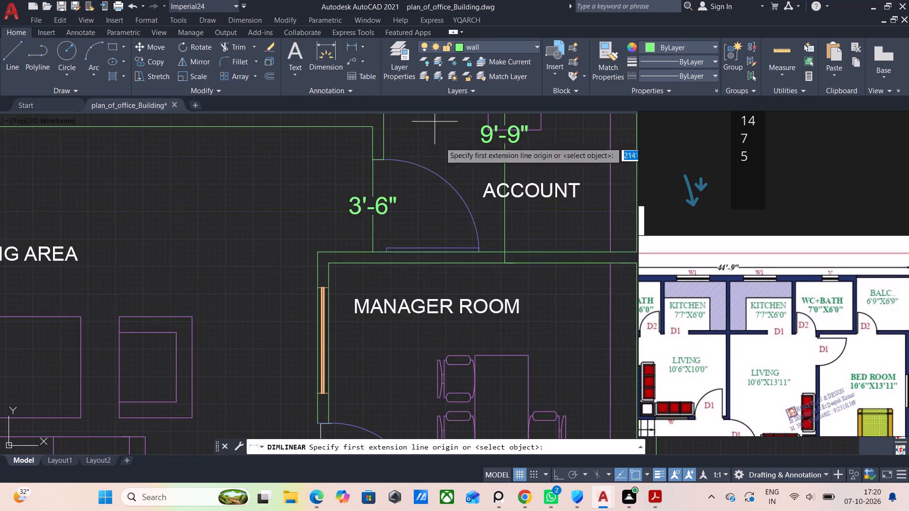
pyautogui.scroll(-1, 560, 309)
pyautogui.click(617, 327)
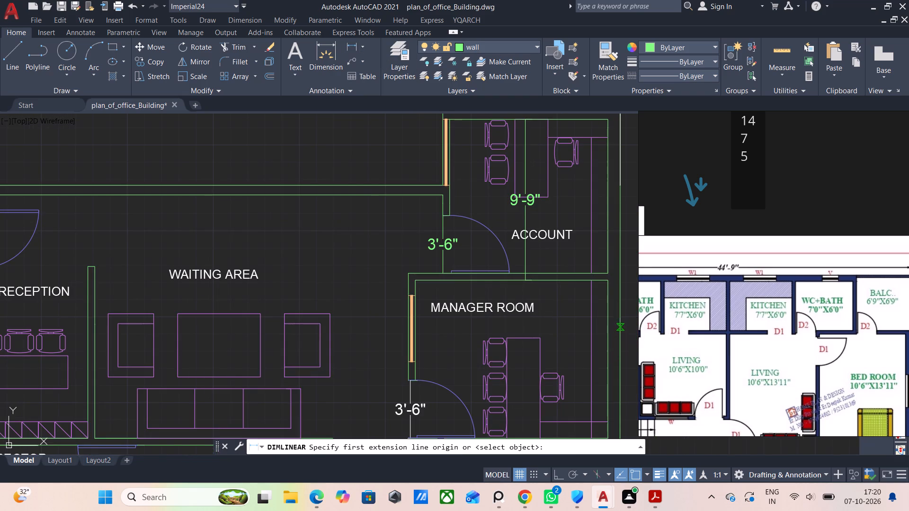
pyautogui.click(419, 327)
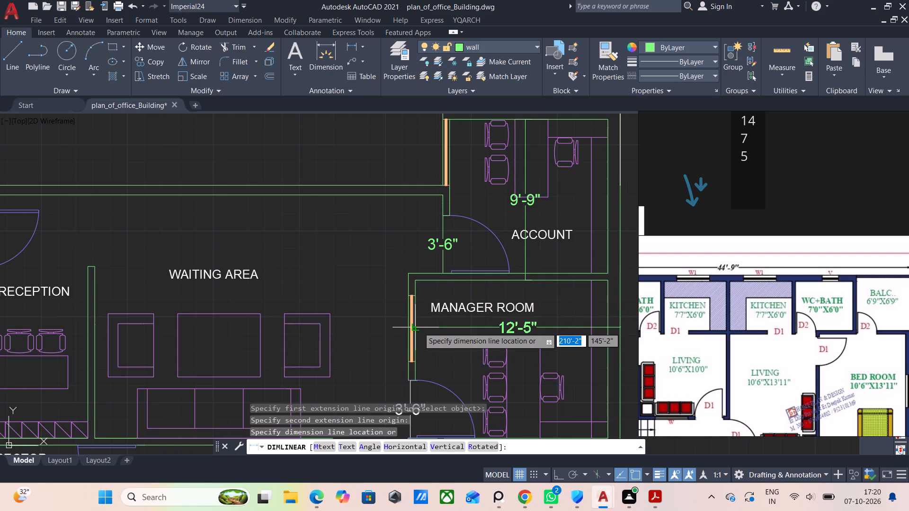
pyautogui.click(423, 327)
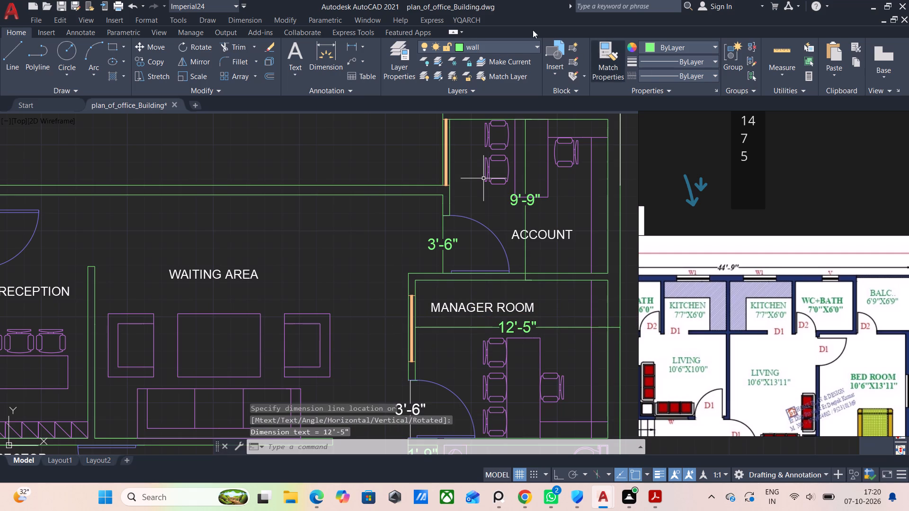
# Below that dimension, add another horizontal linear one from the manager room's inner east wall face to its outer west wall face.
pyautogui.press('space')
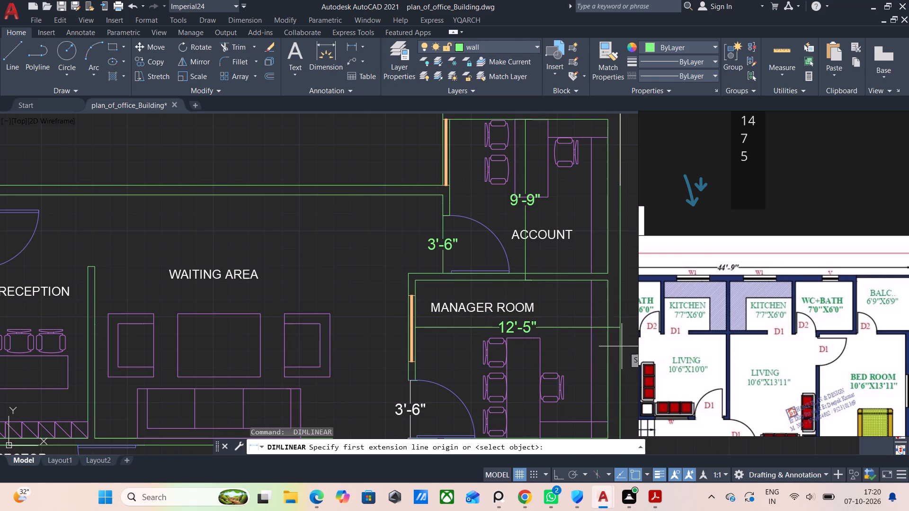
pyautogui.click(612, 346)
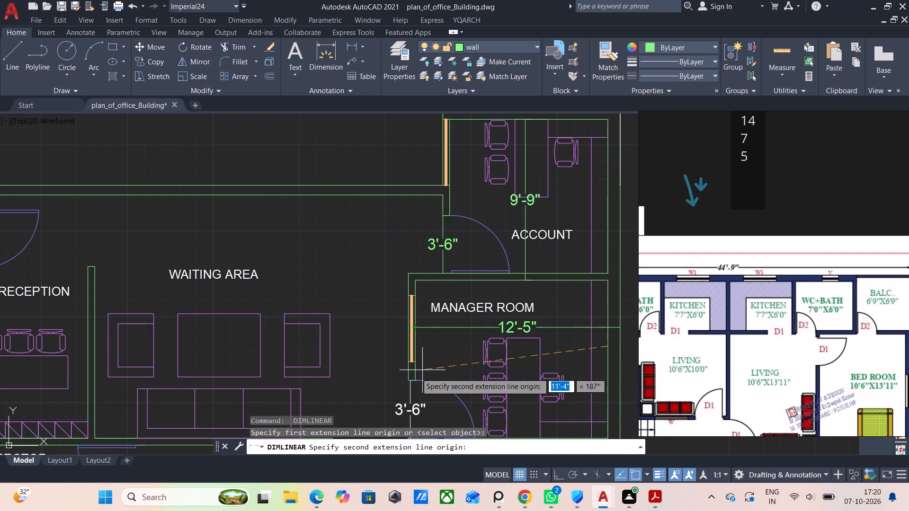
pyautogui.click(405, 345)
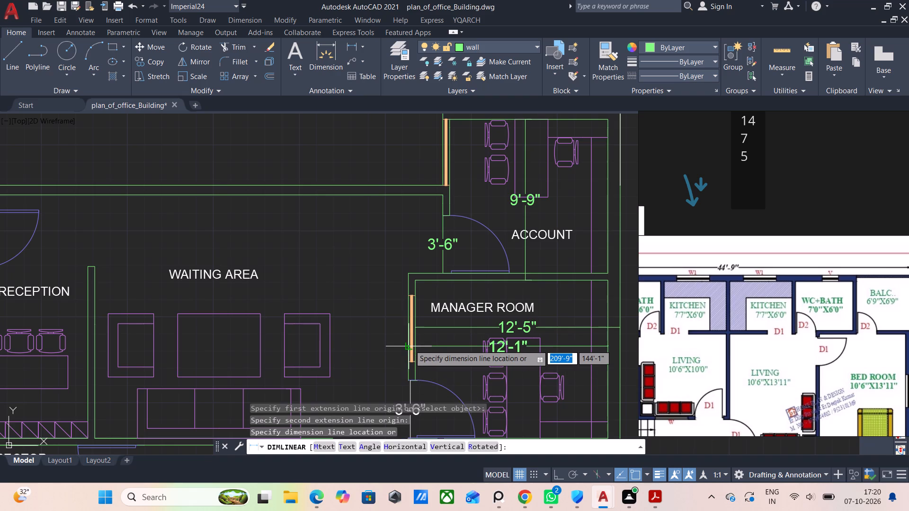
pyautogui.click(410, 345)
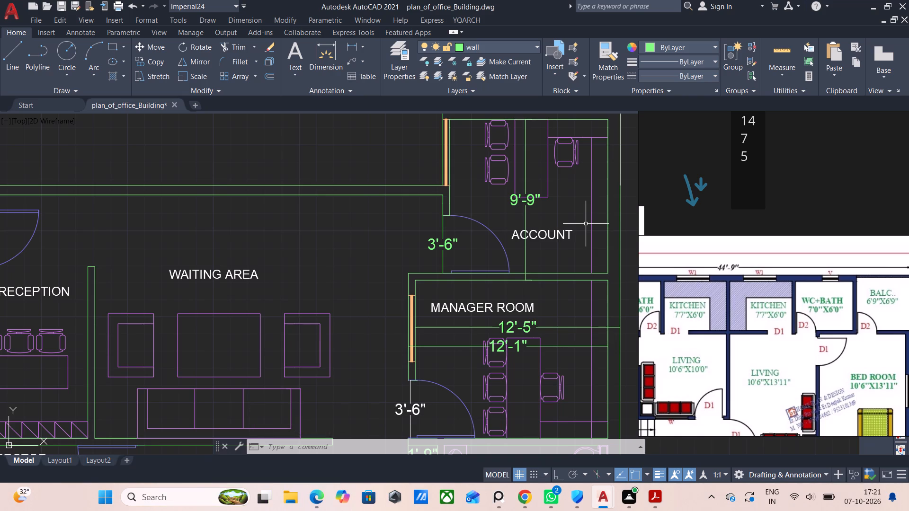
# Review the whole office building plan, checking the dimensions across its rooms, the overall width and the wall thickness notes.
pyautogui.scroll(-2, 566, 361)
pyautogui.moveTo(544, 373); pyautogui.dragTo(564, 284, button='middle')
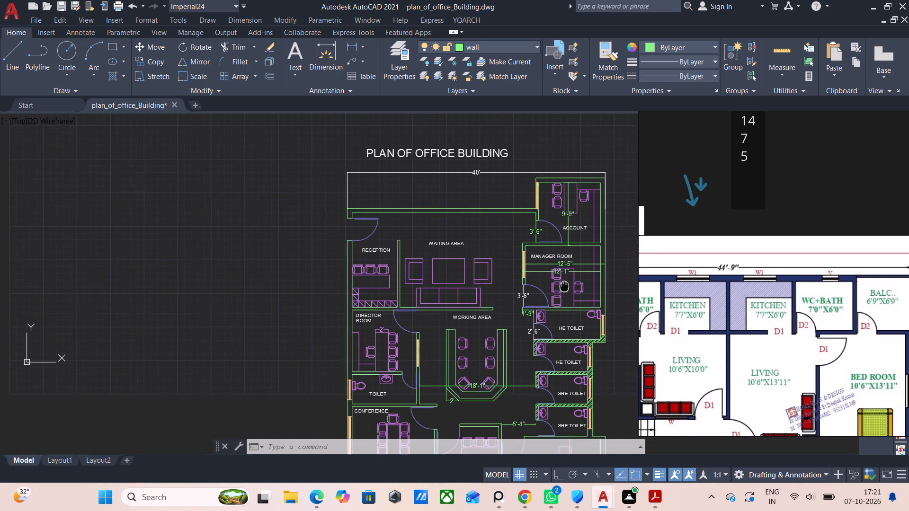
pyautogui.moveTo(564, 284); pyautogui.dragTo(542, 226, button='middle')
pyautogui.moveTo(562, 308); pyautogui.dragTo(551, 310, button='middle')
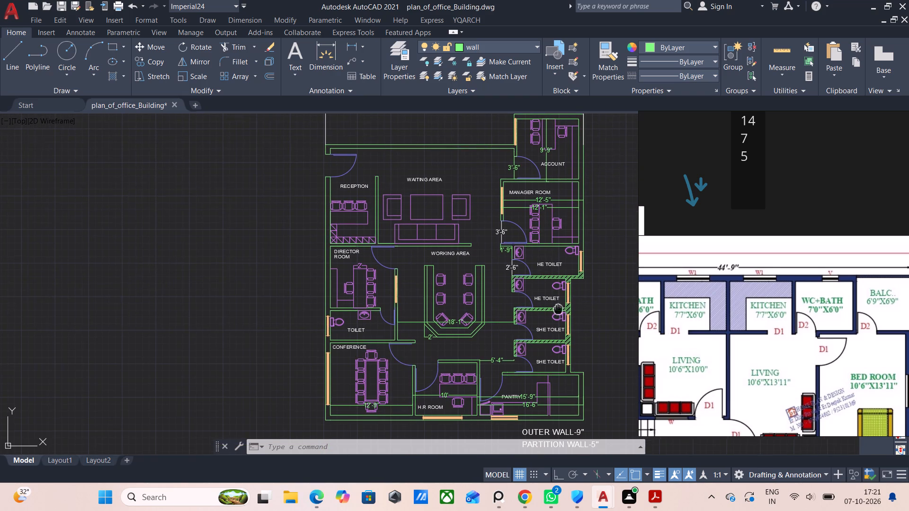
pyautogui.moveTo(551, 310); pyautogui.dragTo(538, 311, button='middle')
pyautogui.moveTo(566, 408); pyautogui.dragTo(574, 407, button='middle')
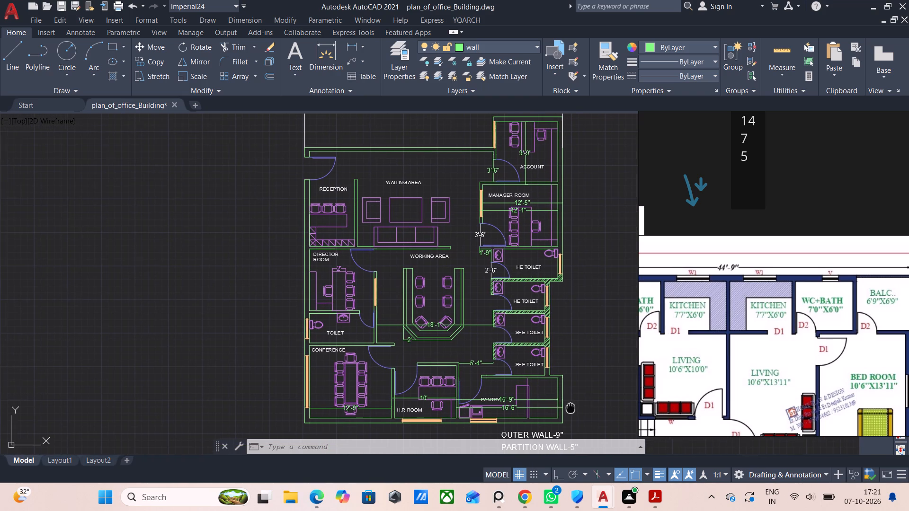
pyautogui.moveTo(574, 407); pyautogui.dragTo(575, 407, button='middle')
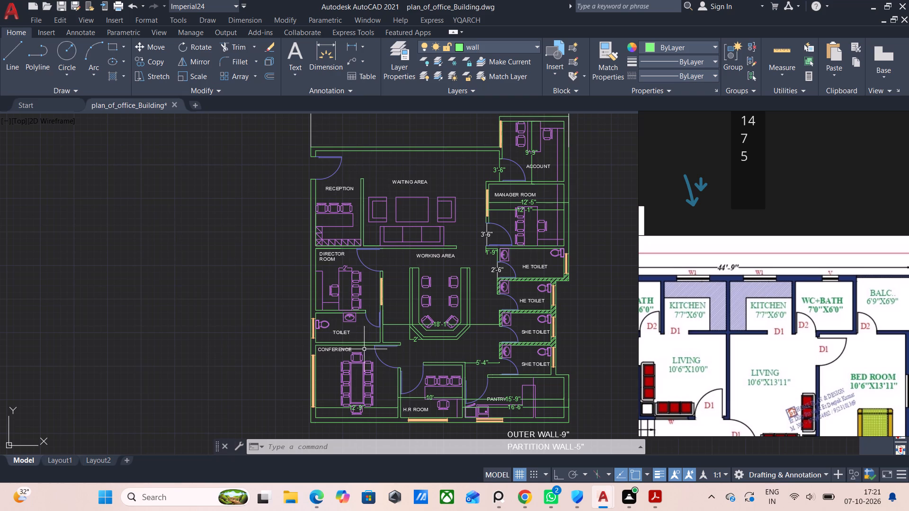
pyautogui.moveTo(450, 231); pyautogui.dragTo(437, 354, button='middle')
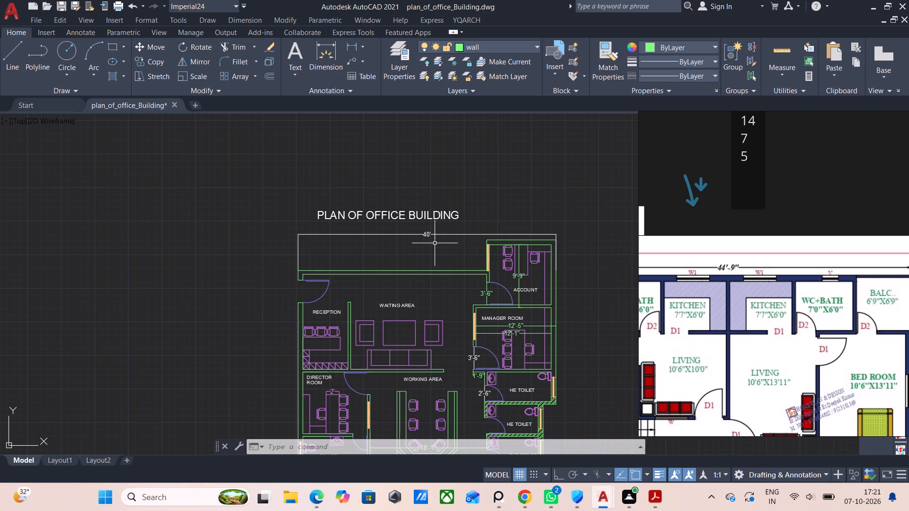
pyautogui.scroll(-1, 452, 250)
pyautogui.moveTo(453, 254); pyautogui.dragTo(435, 217, button='middle')
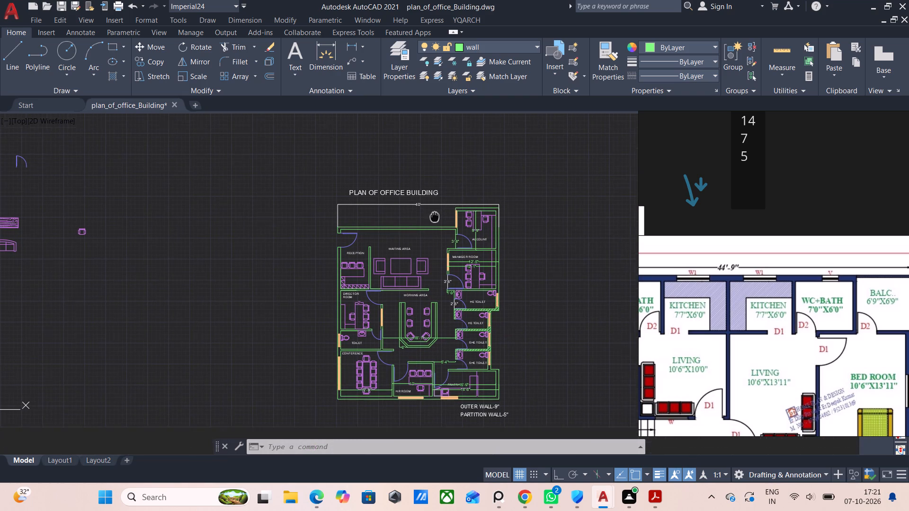
pyautogui.moveTo(435, 217); pyautogui.dragTo(437, 217, button='middle')
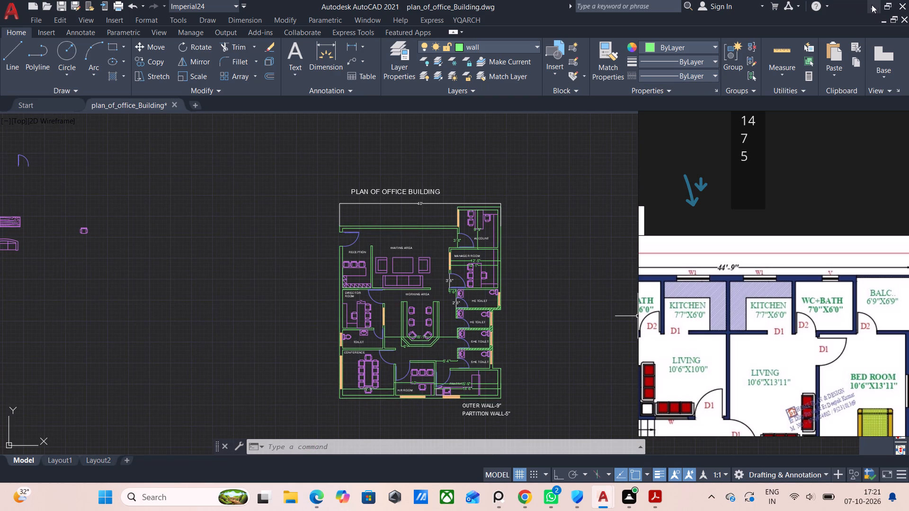
# Switch to the 1ST FLOOR drawing and examine its drafted walls against the room layout in the reference floor plan.
pyautogui.click(871, 4)
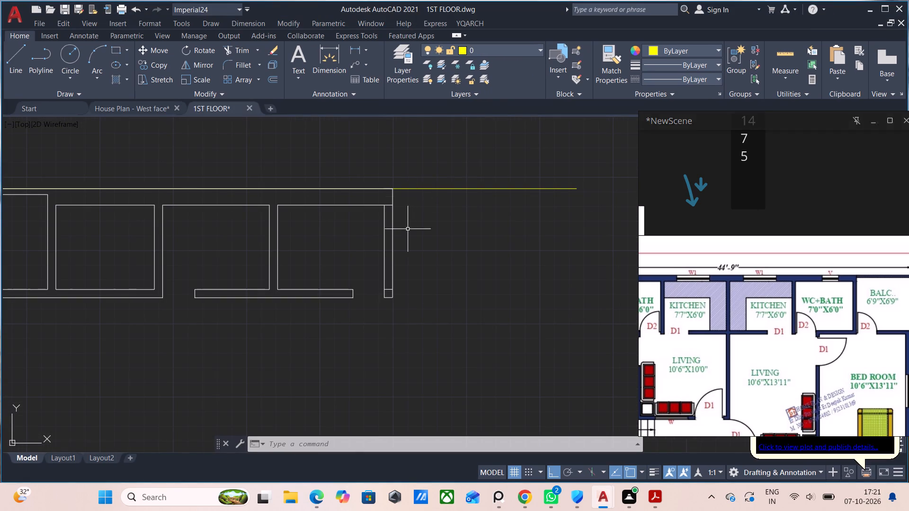
pyautogui.scroll(1, 443, 315)
pyautogui.scroll(-2, 427, 180)
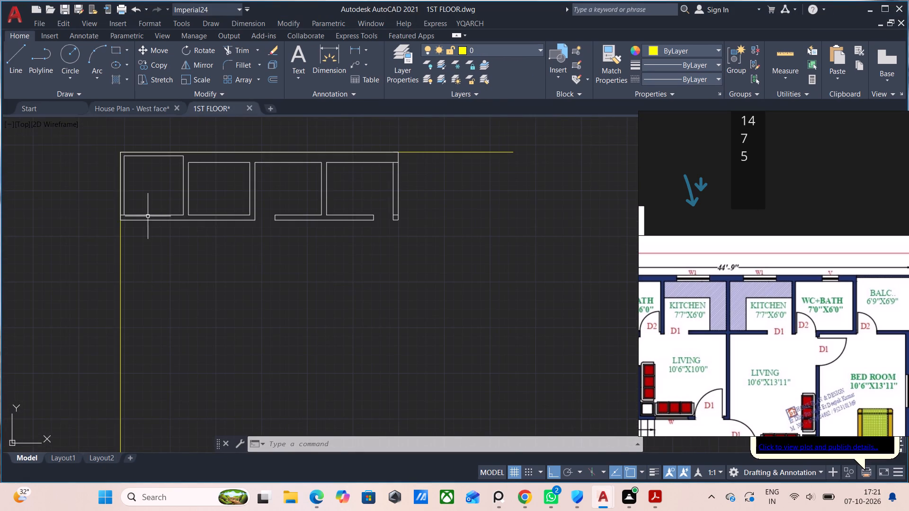
pyautogui.scroll(-2, 731, 389)
pyautogui.moveTo(744, 336); pyautogui.dragTo(788, 266, button='middle')
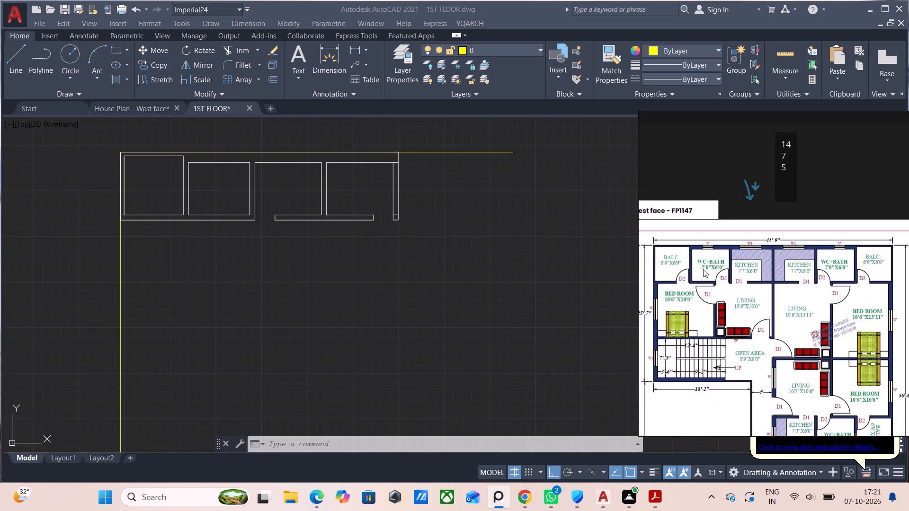
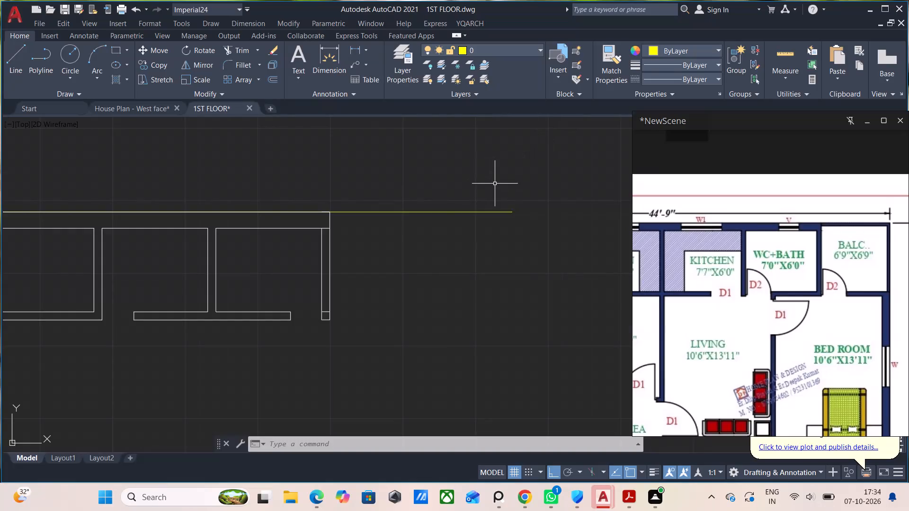
# Draw the WC+Bath's top outer wall 7' east from the last room's upper outer corner at thickness 14, adding a further 7" segment.
pyautogui.scroll(1, 365, 261)
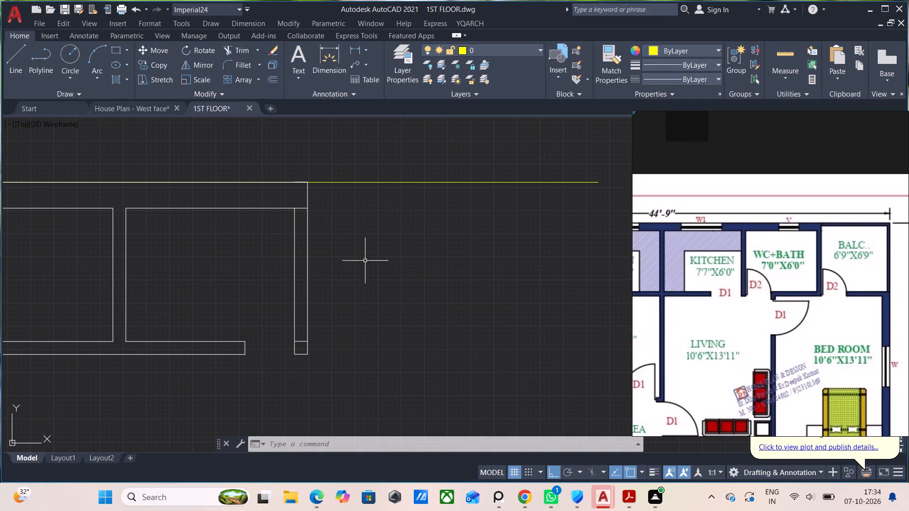
pyautogui.moveTo(378, 258); pyautogui.dragTo(366, 271, button='middle')
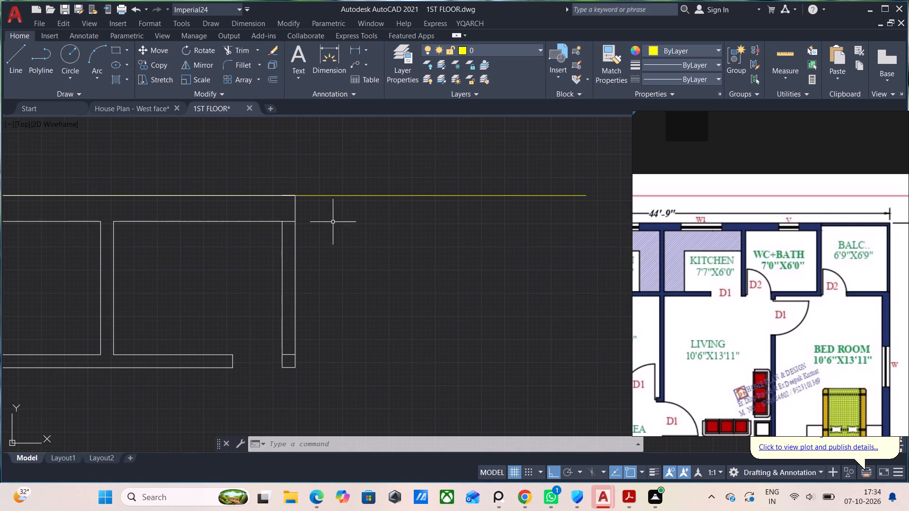
pyautogui.write('WW')
pyautogui.press('Return')
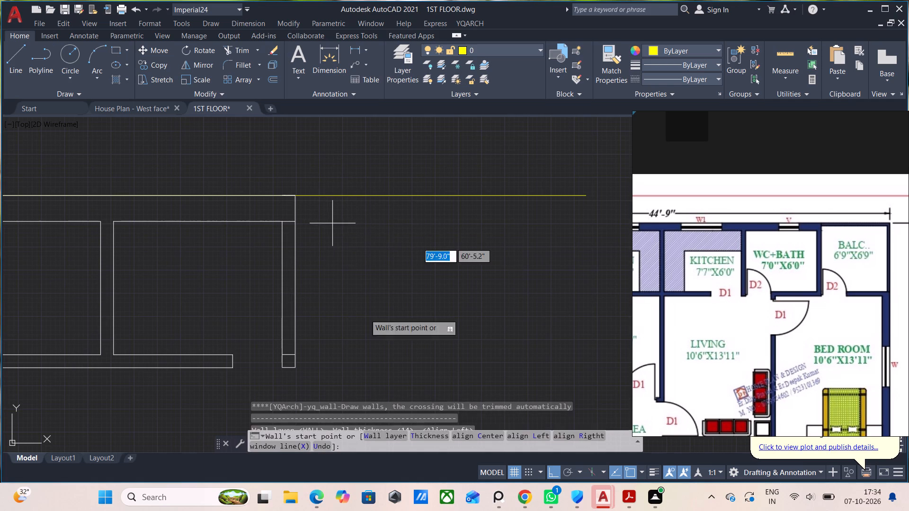
pyautogui.click(434, 435)
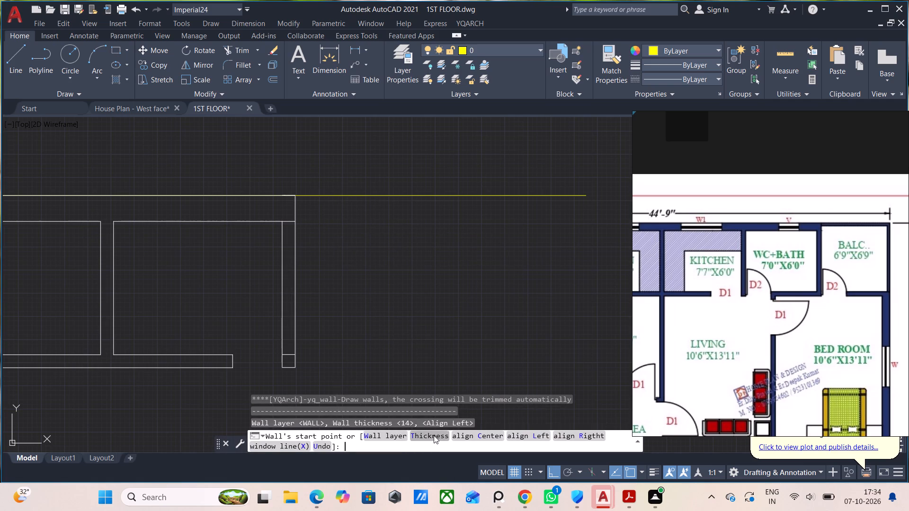
pyautogui.click(440, 327)
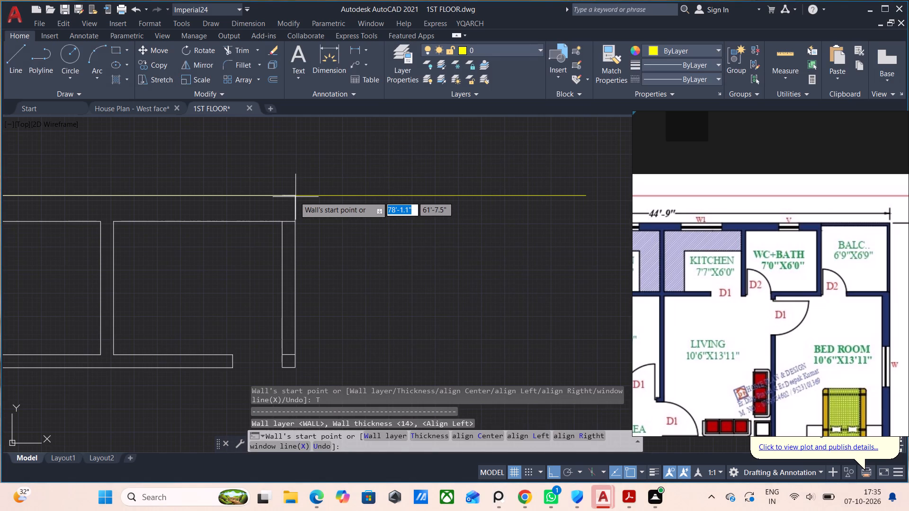
pyautogui.click(297, 195)
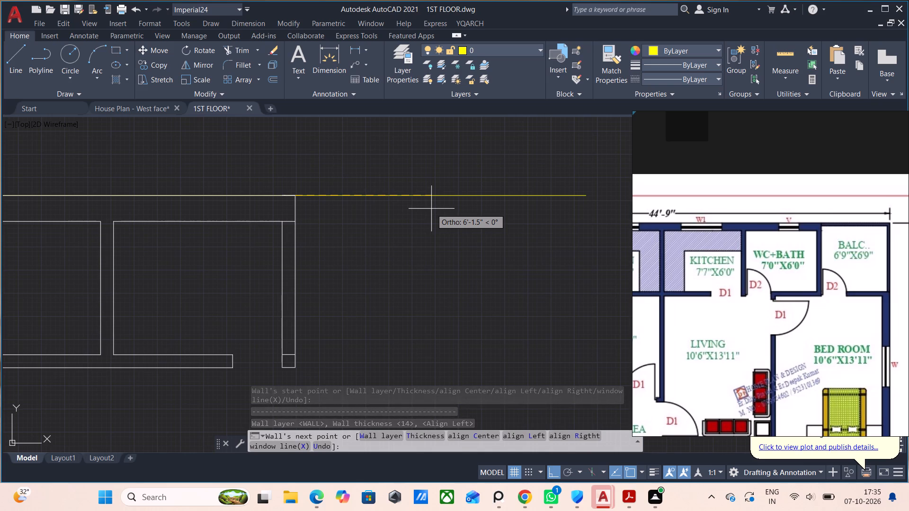
pyautogui.write("7'")
pyautogui.press('Return')
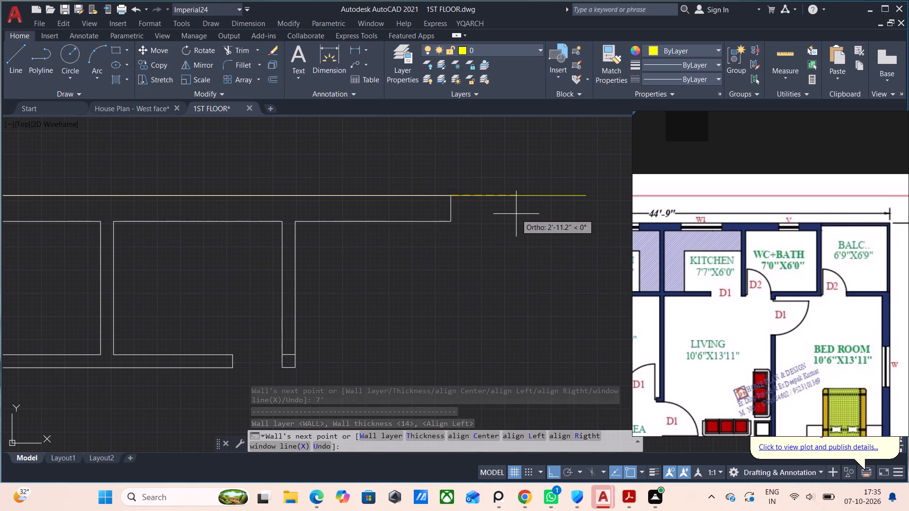
pyautogui.press('7')
pyautogui.press('Return')
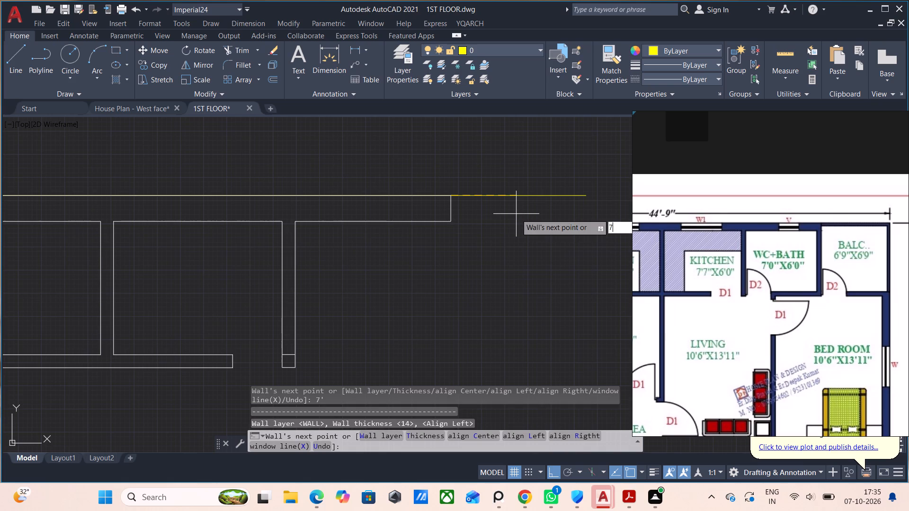
pyautogui.press('Escape')
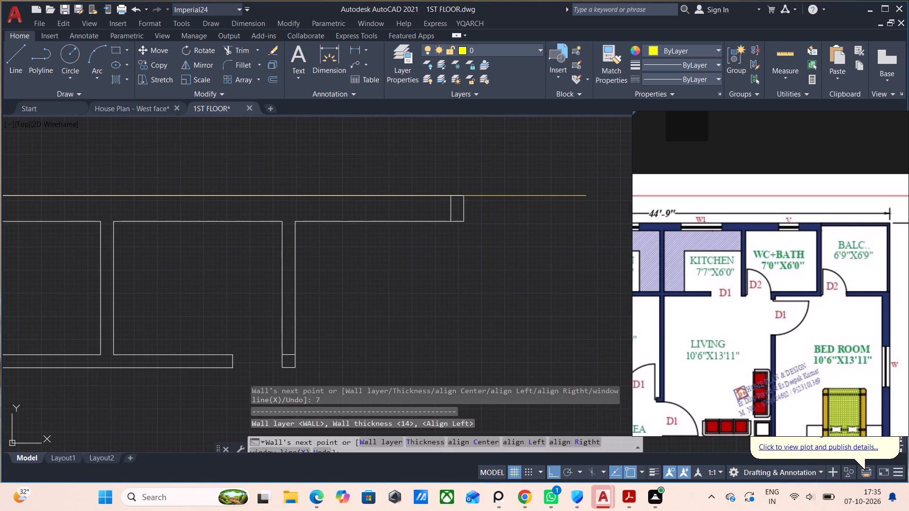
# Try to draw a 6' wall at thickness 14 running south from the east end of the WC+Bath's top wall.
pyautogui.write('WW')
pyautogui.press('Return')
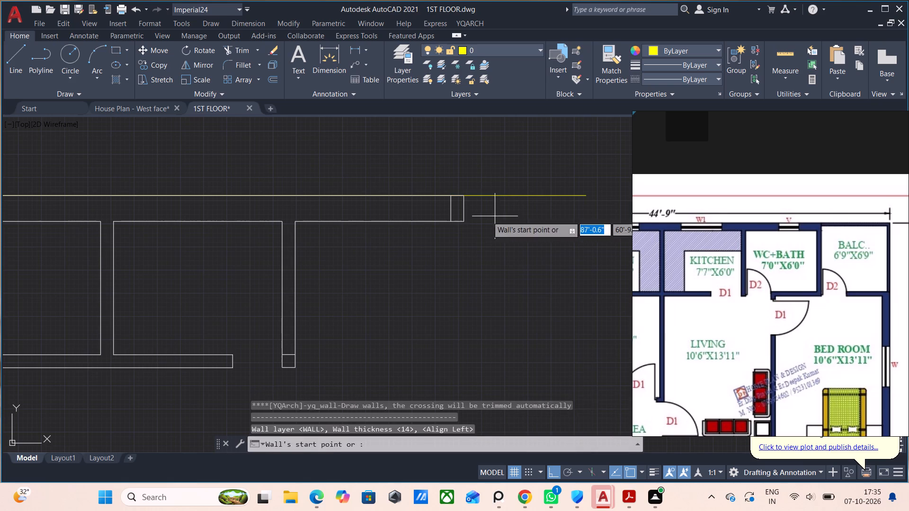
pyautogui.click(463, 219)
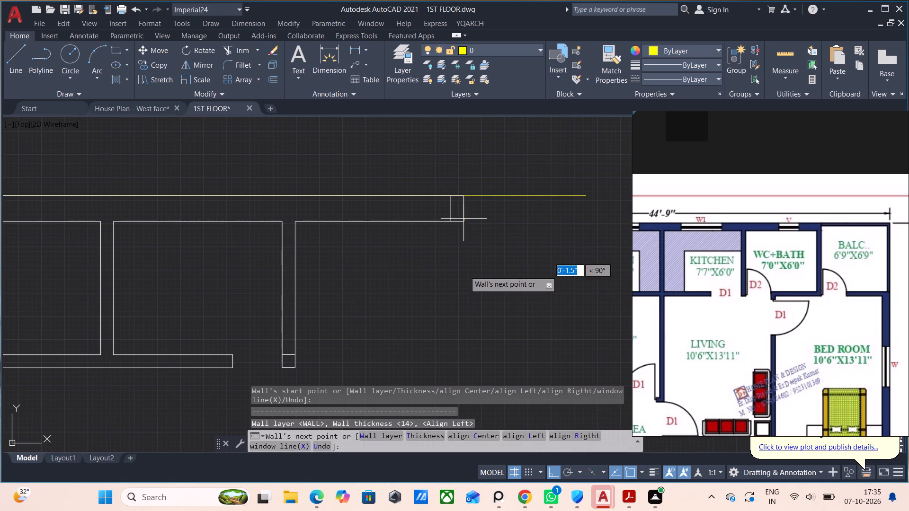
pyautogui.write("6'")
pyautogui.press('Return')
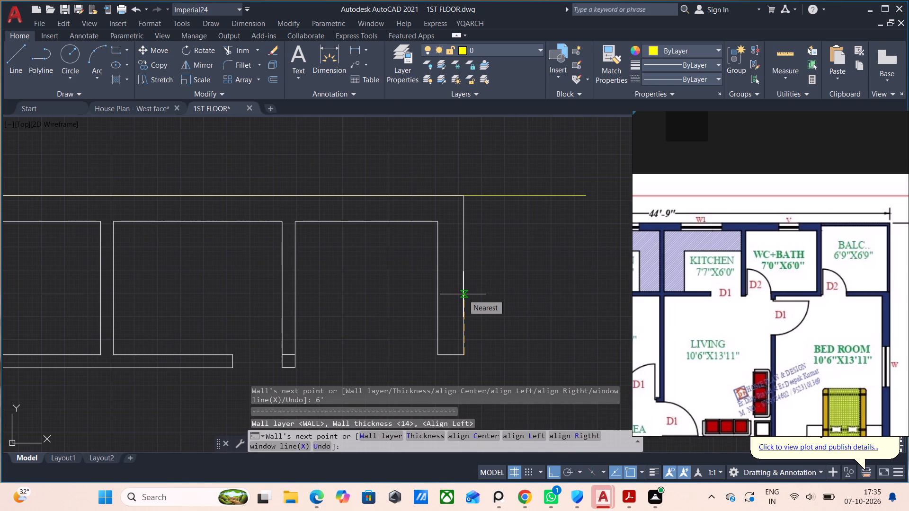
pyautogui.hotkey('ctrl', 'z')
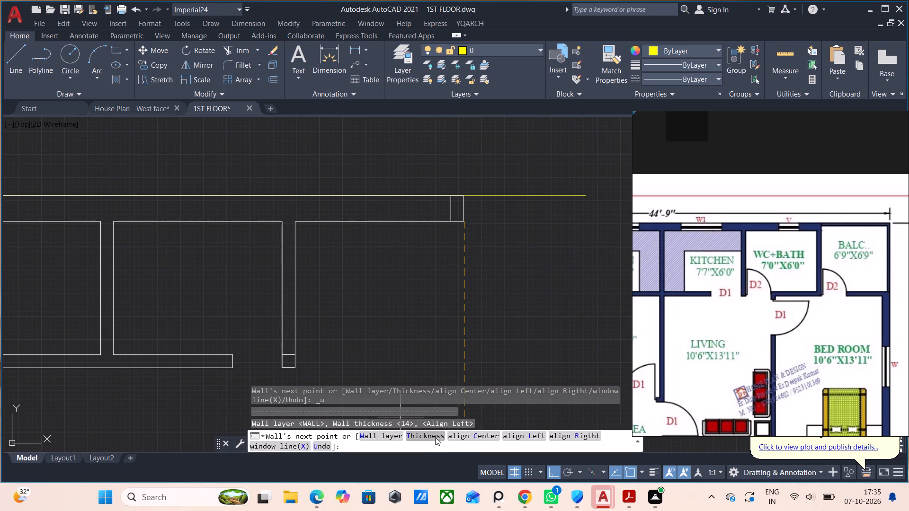
# Set the wall thickness to 7 and draw the WC+Bath's east wall 6' south, extending it by another 7".
pyautogui.click(431, 434)
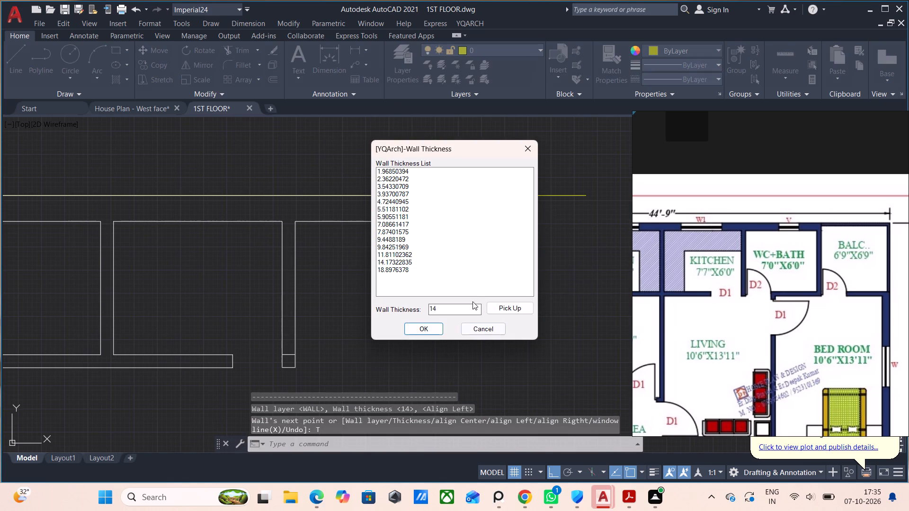
pyautogui.click(469, 311)
pyautogui.press('BackSpace')
pyautogui.press('BackSpace')
pyautogui.press('7')
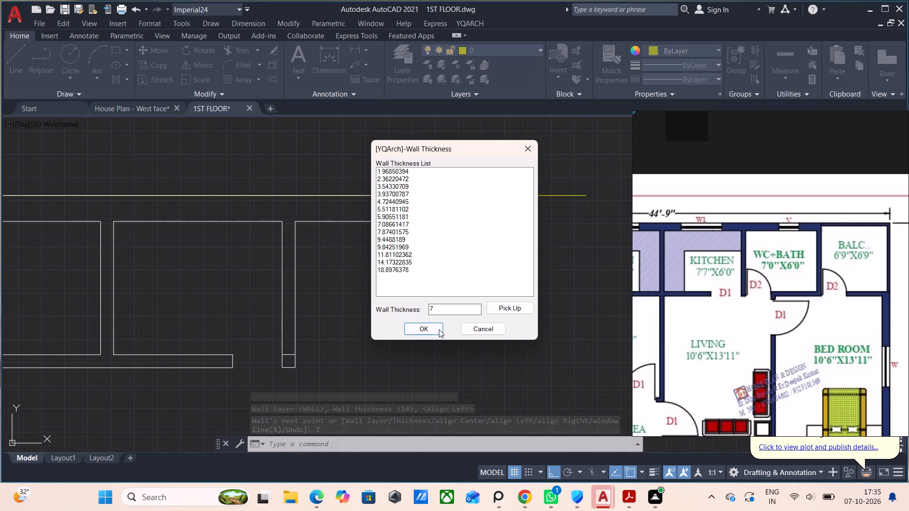
pyautogui.click(439, 330)
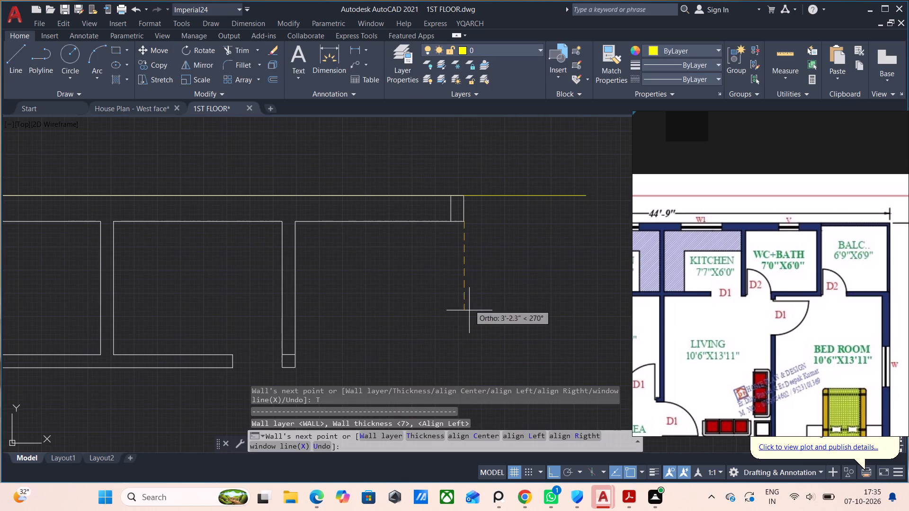
pyautogui.write("6'")
pyautogui.press('Return')
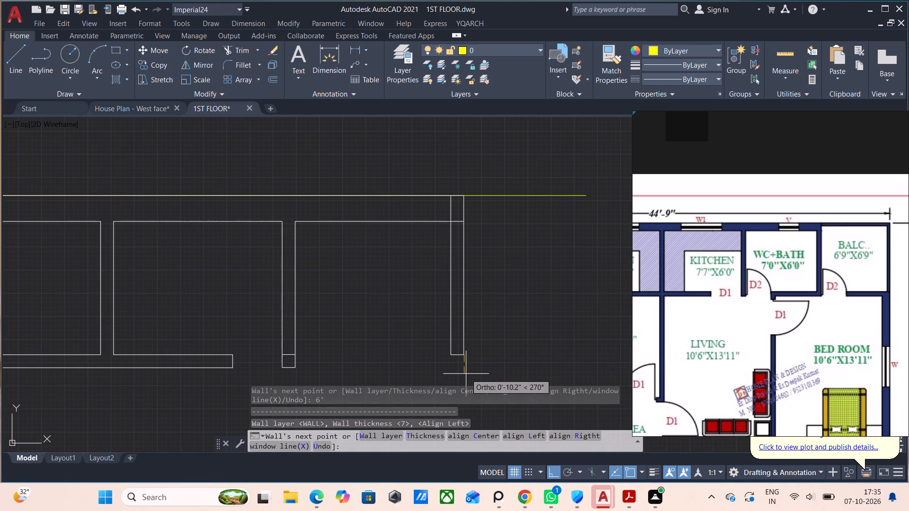
pyautogui.press('7')
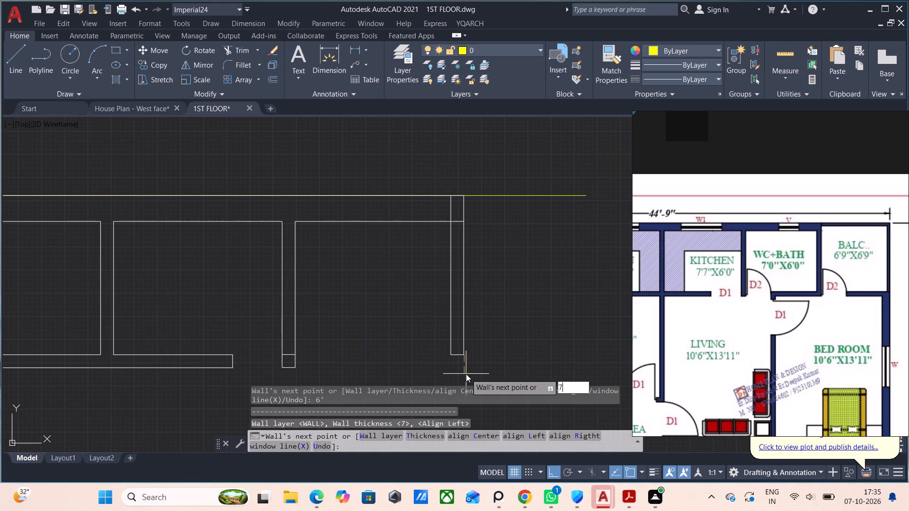
pyautogui.hotkey('shift', '"')
pyautogui.press('Return')
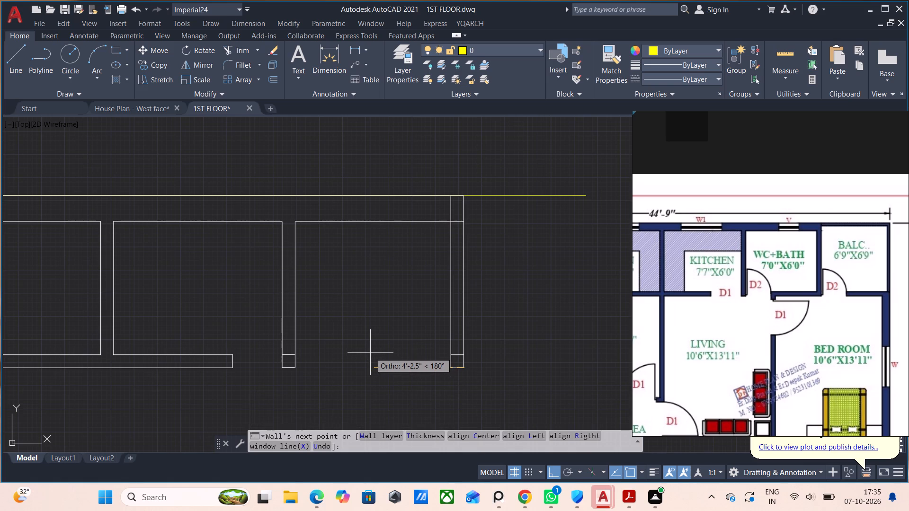
# Continue the wall west to the existing partition's lower end to form the WC+Bath's bottom wall.
pyautogui.click(297, 369)
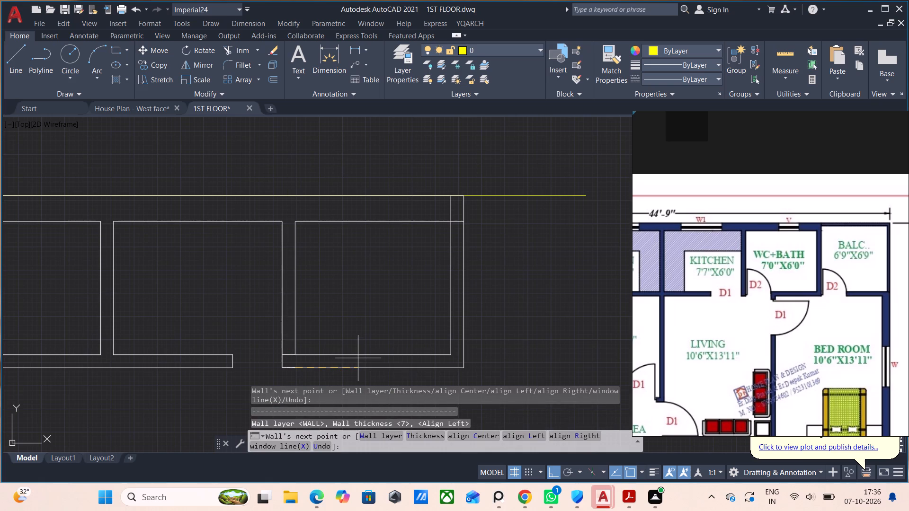
pyautogui.press('Escape')
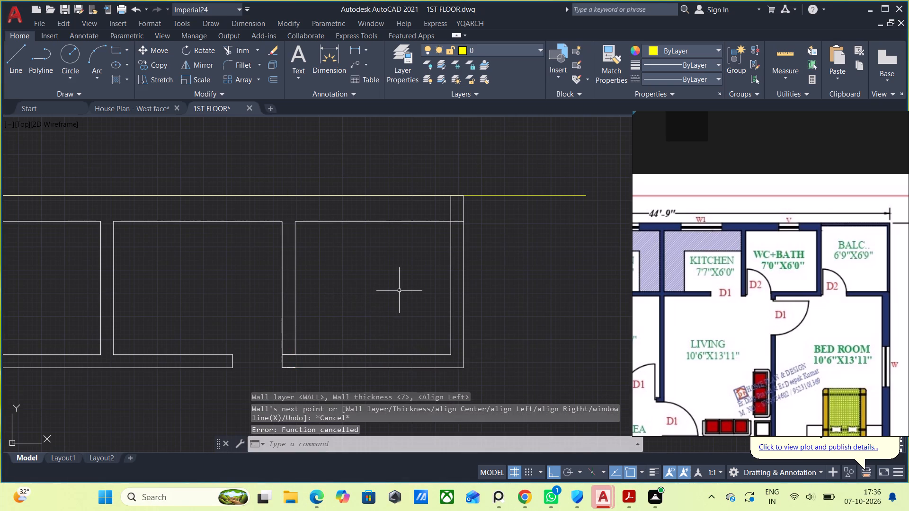
# Draw the balcony's top wall with thickness 5, running 6'9" east from the WC+Bath's upper outer corner.
pyautogui.moveTo(558, 277); pyautogui.dragTo(517, 280, button='middle')
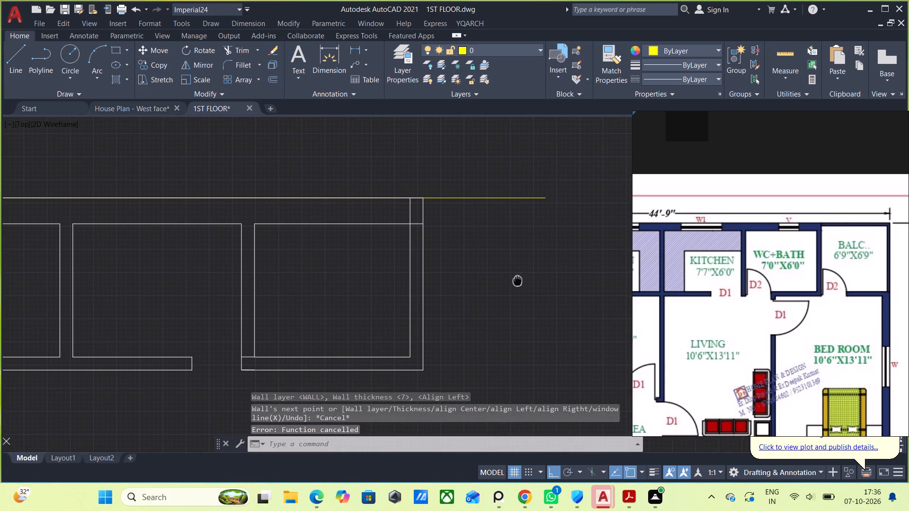
pyautogui.write('WW')
pyautogui.press('Return')
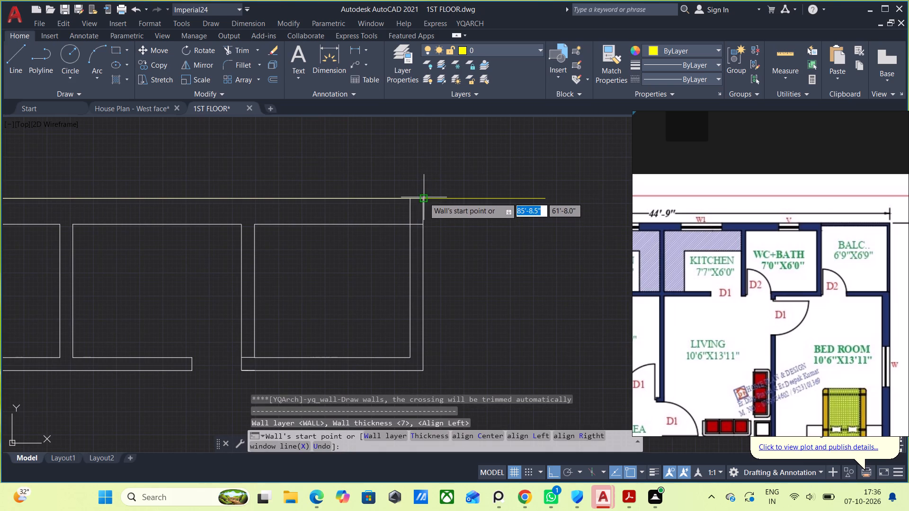
pyautogui.click(423, 437)
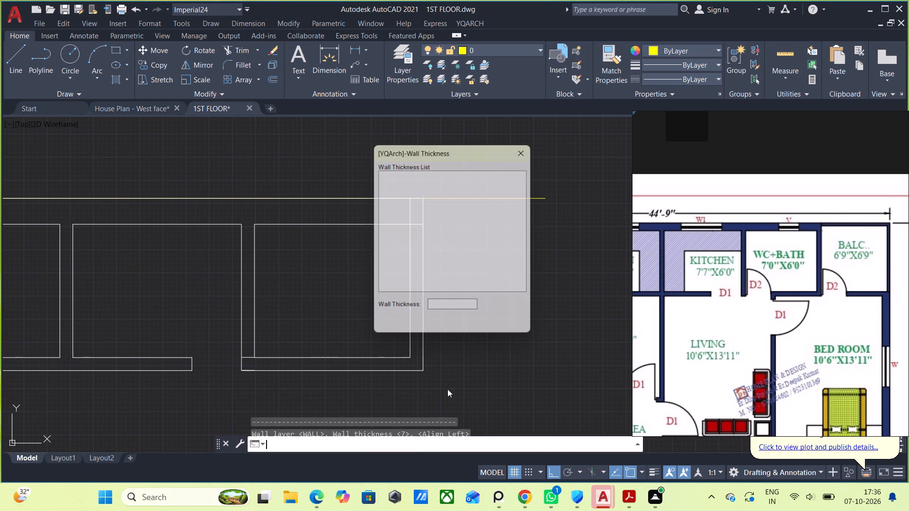
pyautogui.click(459, 312)
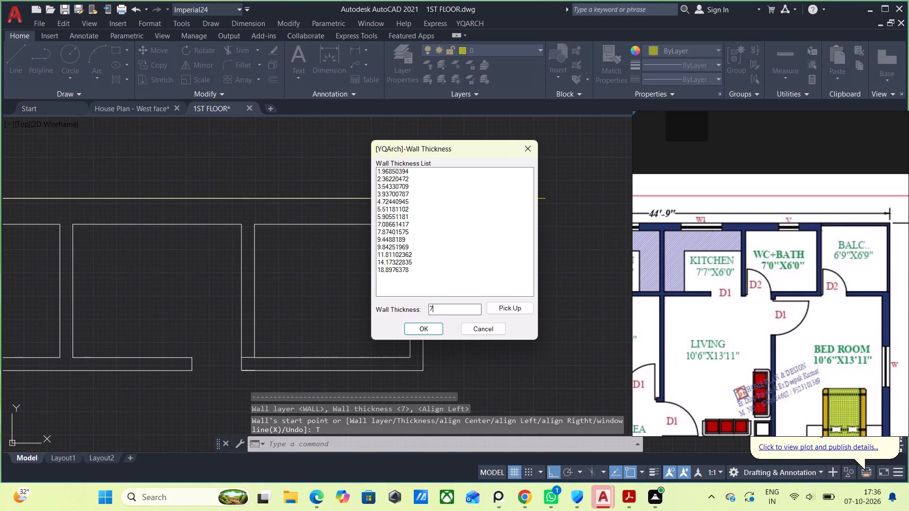
pyautogui.press('BackSpace')
pyautogui.press('5')
pyautogui.click(428, 324)
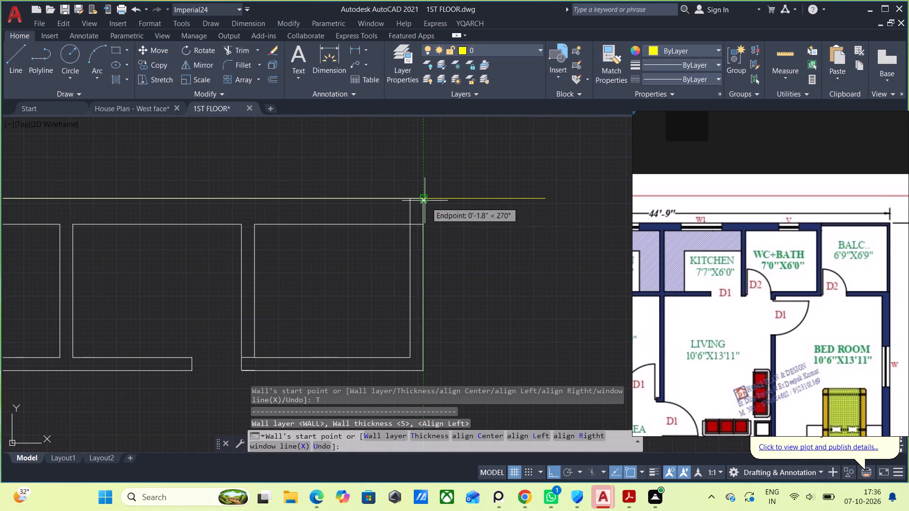
pyautogui.click(420, 197)
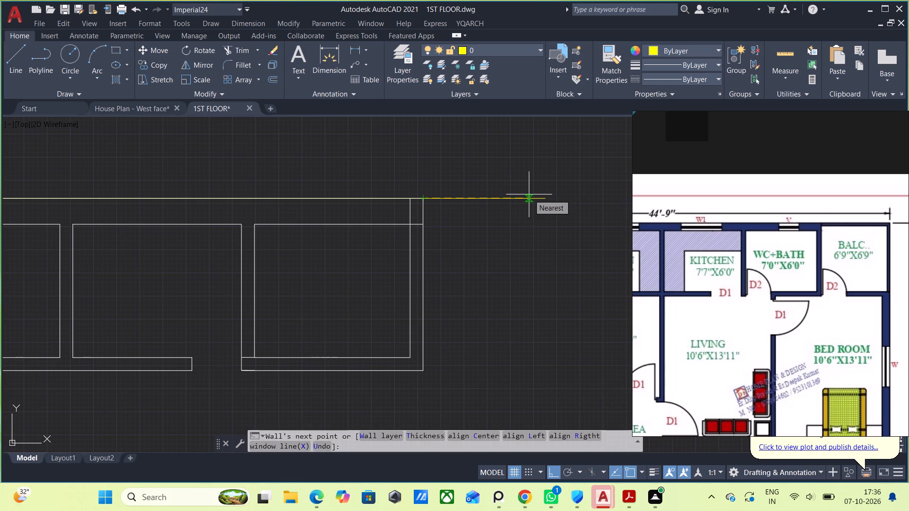
pyautogui.press('6')
pyautogui.write('\'9"')
pyautogui.press('Return')
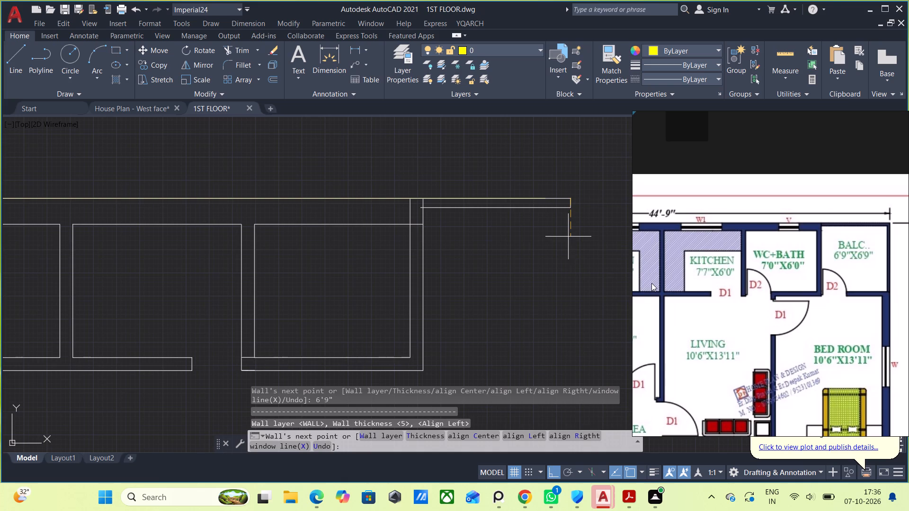
pyautogui.press('Escape')
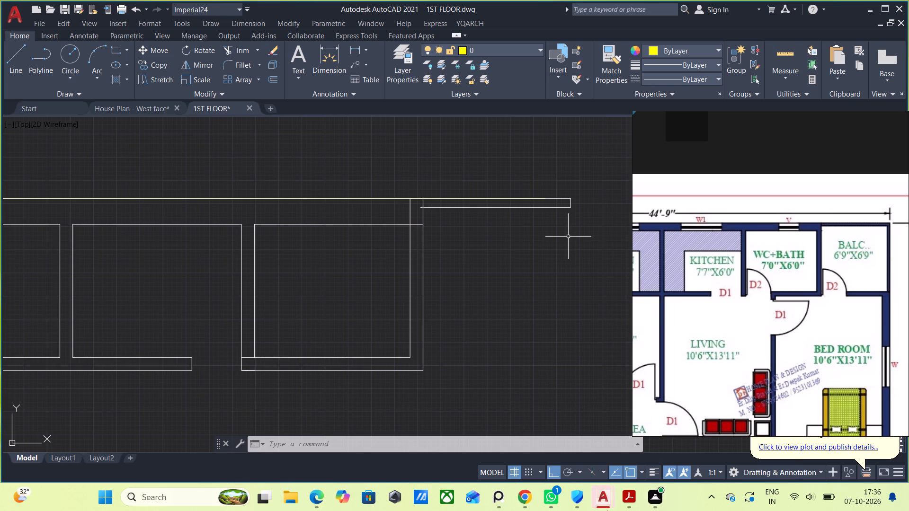
# Examine the walls and dimensions around the manager room and toilets in the office building plan, and return to the 1ST FLOOR drawing.
pyautogui.click(493, 444)
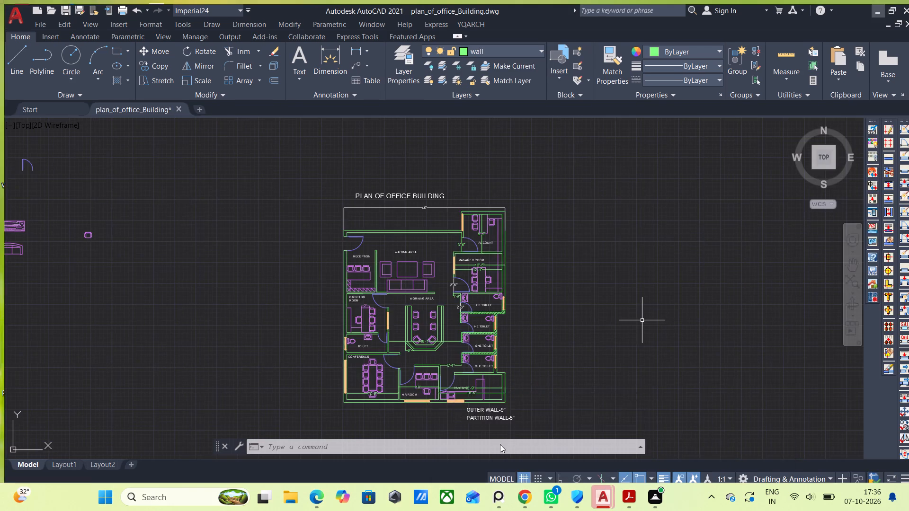
pyautogui.scroll(2, 494, 255)
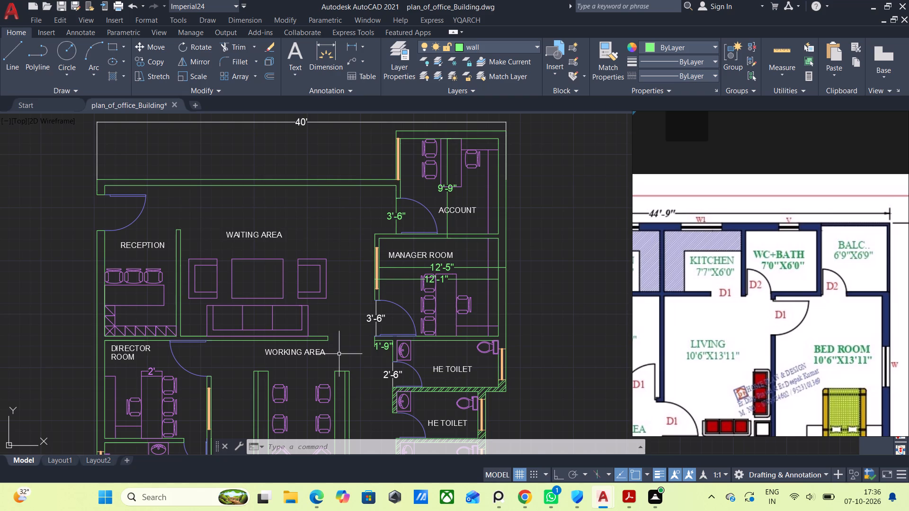
pyautogui.scroll(1, 338, 349)
pyautogui.moveTo(374, 355); pyautogui.dragTo(403, 304, button='middle')
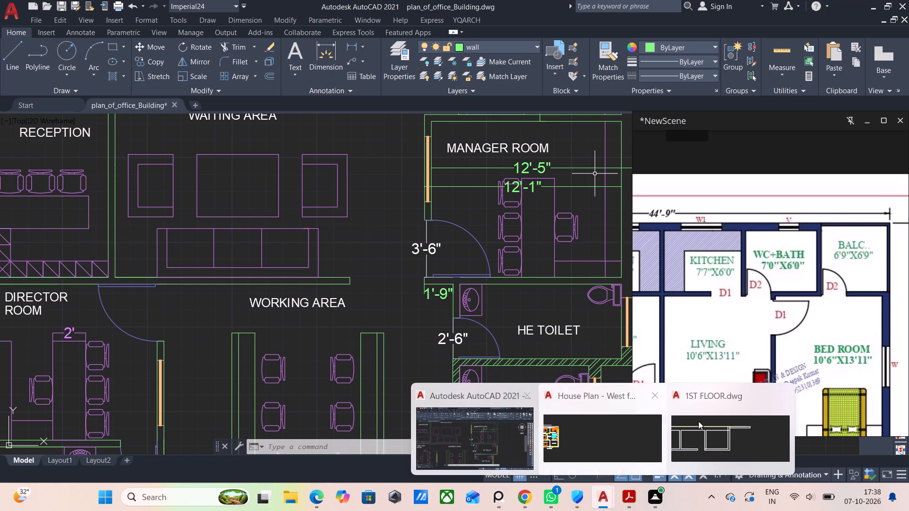
pyautogui.click(714, 431)
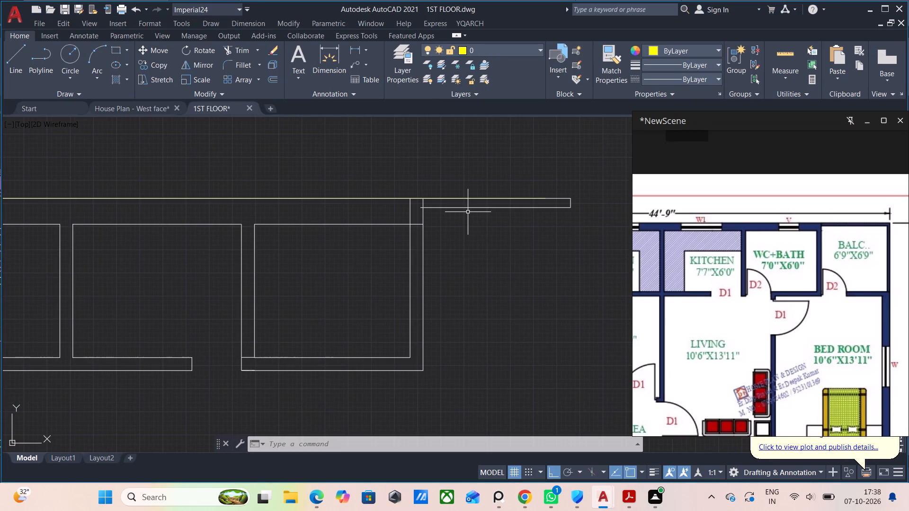
# Undo the east balcony's top wall.
pyautogui.click(476, 229)
pyautogui.click(476, 229)
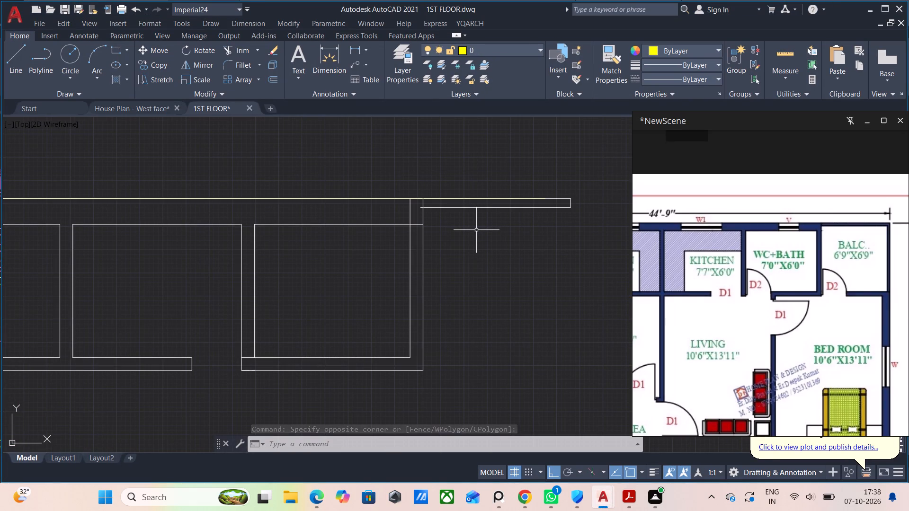
pyautogui.hotkey('ctrl', 'z')
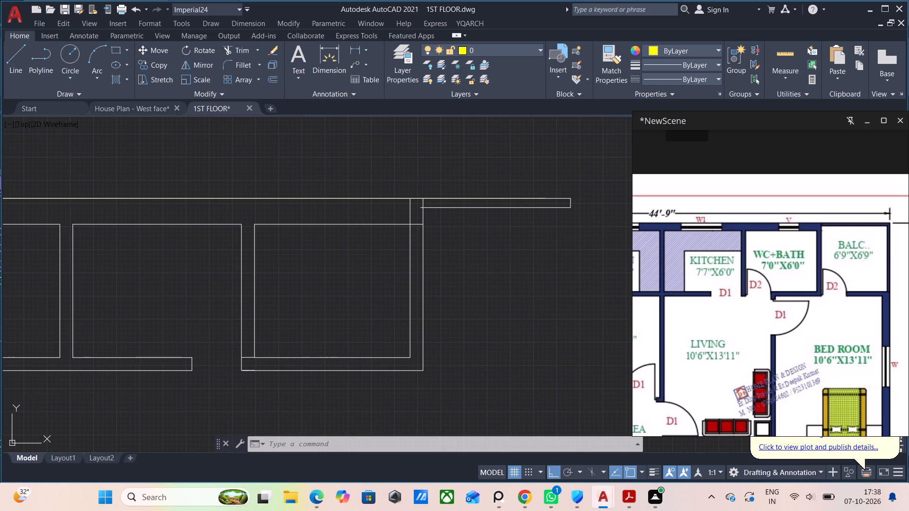
pyautogui.hotkey('ctrl', 'z')
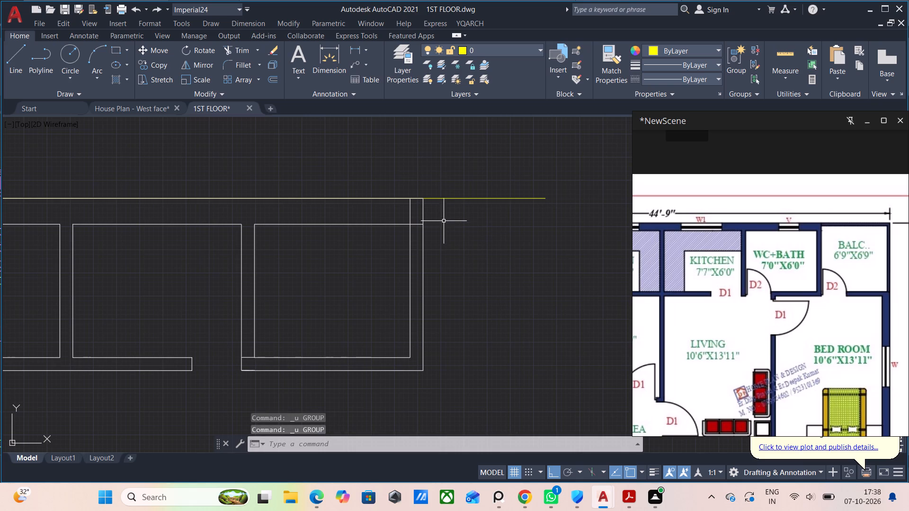
# Quick-measure the yellow top boundary line and the WC+Bath's outer east wall.
pyautogui.click(793, 74)
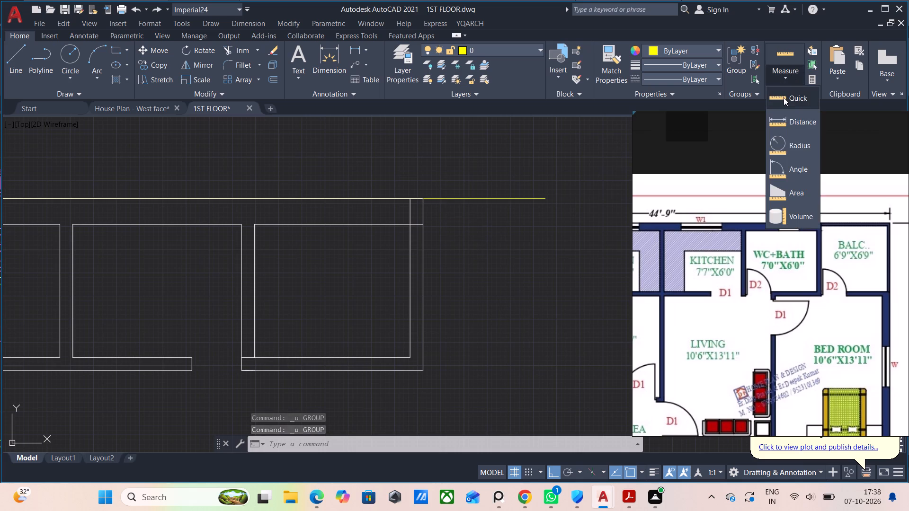
pyautogui.click(784, 97)
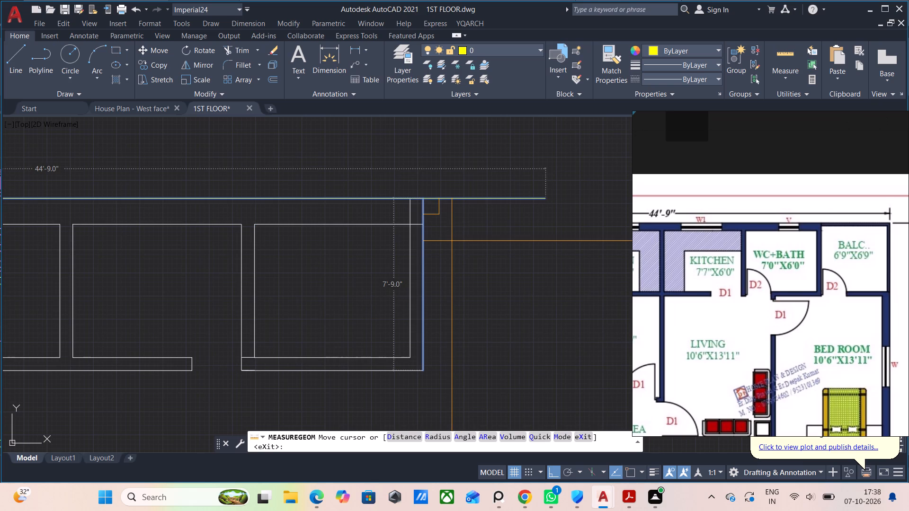
pyautogui.press('Escape')
# Draw the east balcony's top wall 6'9" east from the WC+Bath's upper outer corner.
pyautogui.write('WW')
pyautogui.press('Return')
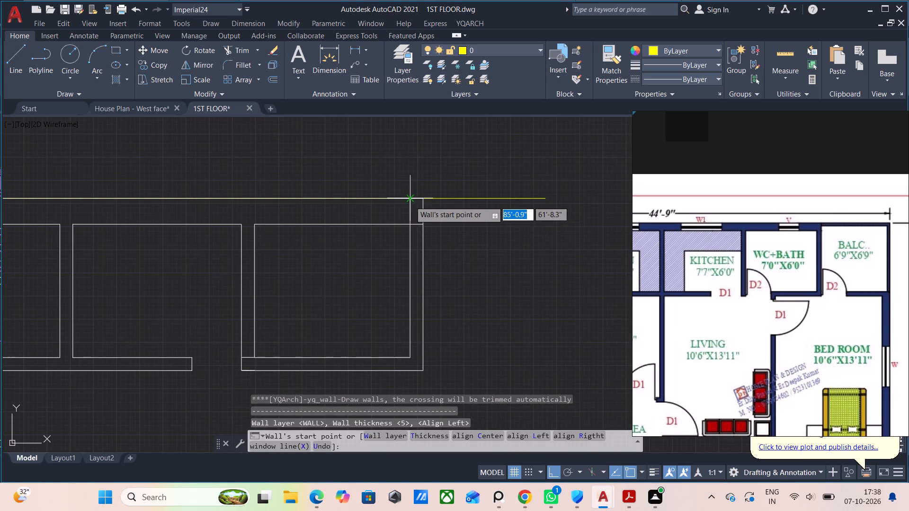
pyautogui.click(424, 200)
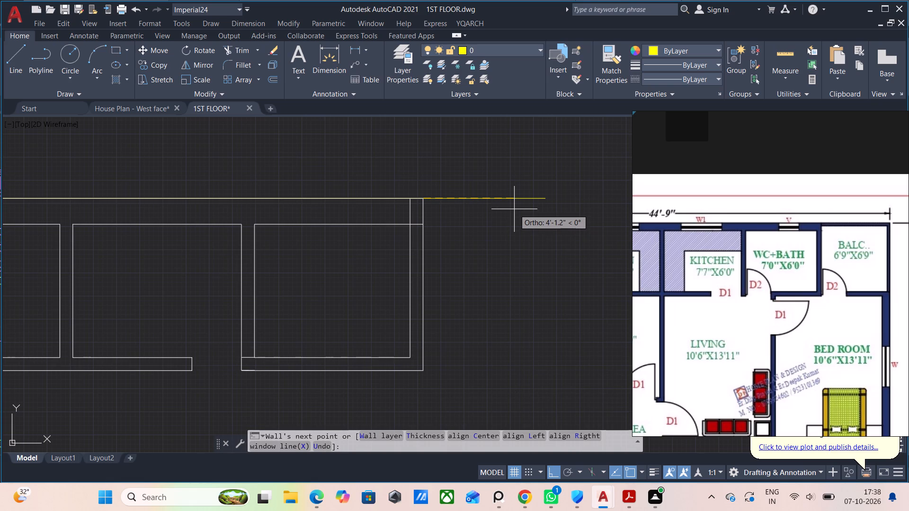
pyautogui.press('6')
pyautogui.write("'9")
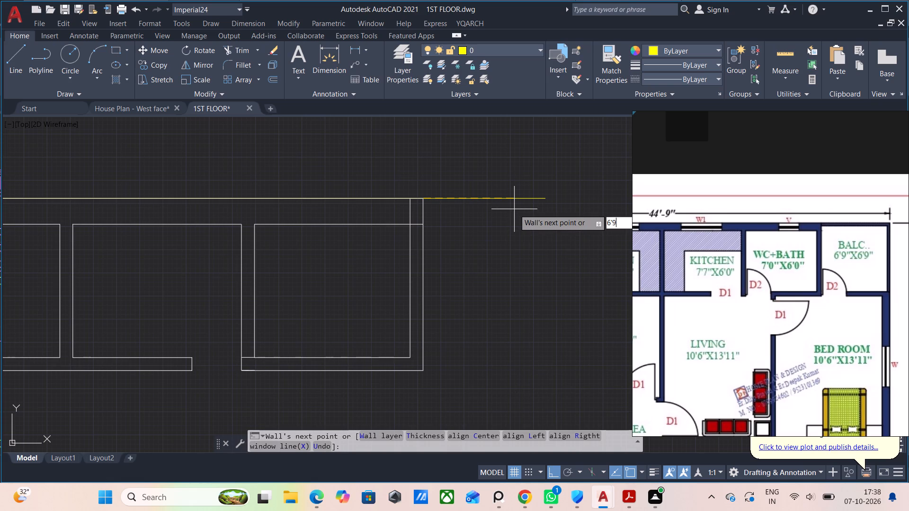
pyautogui.hotkey('shift', '"')
pyautogui.press('Return')
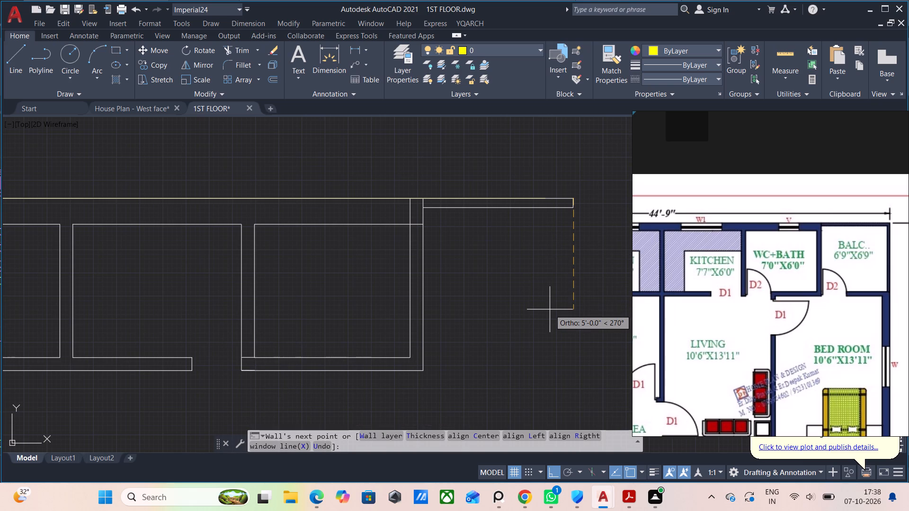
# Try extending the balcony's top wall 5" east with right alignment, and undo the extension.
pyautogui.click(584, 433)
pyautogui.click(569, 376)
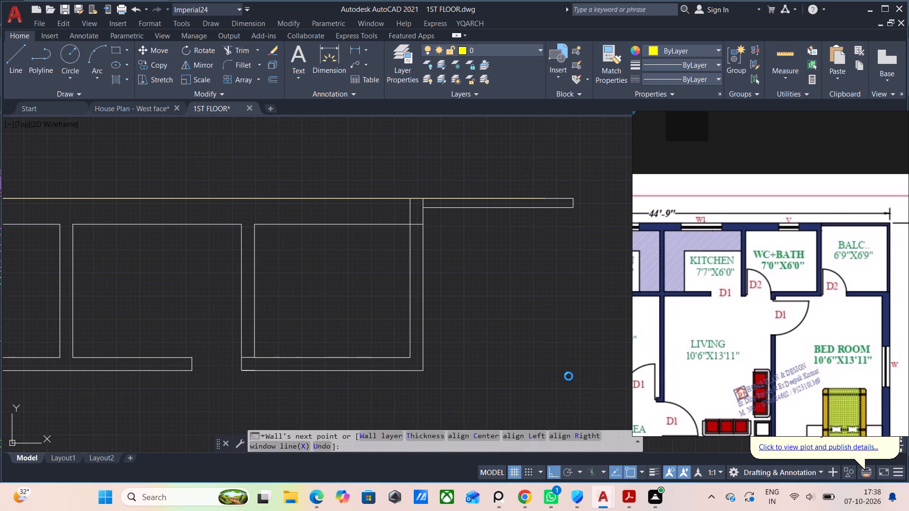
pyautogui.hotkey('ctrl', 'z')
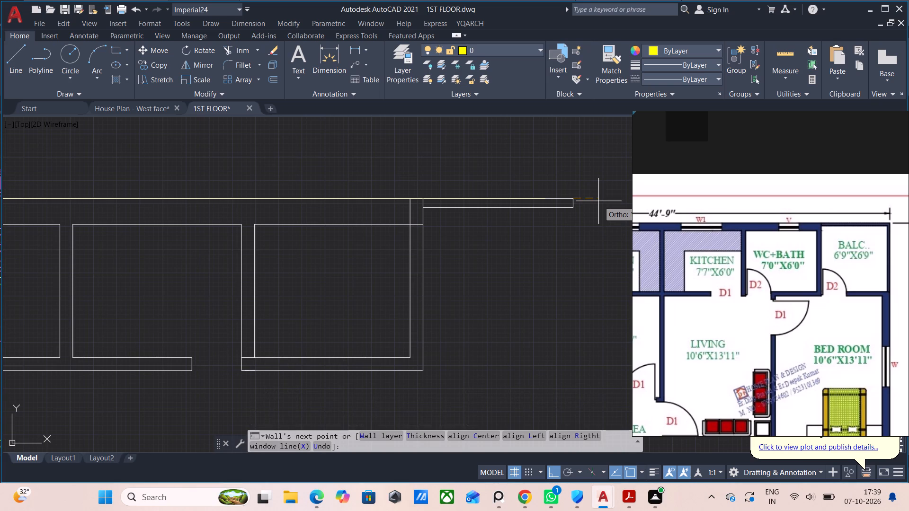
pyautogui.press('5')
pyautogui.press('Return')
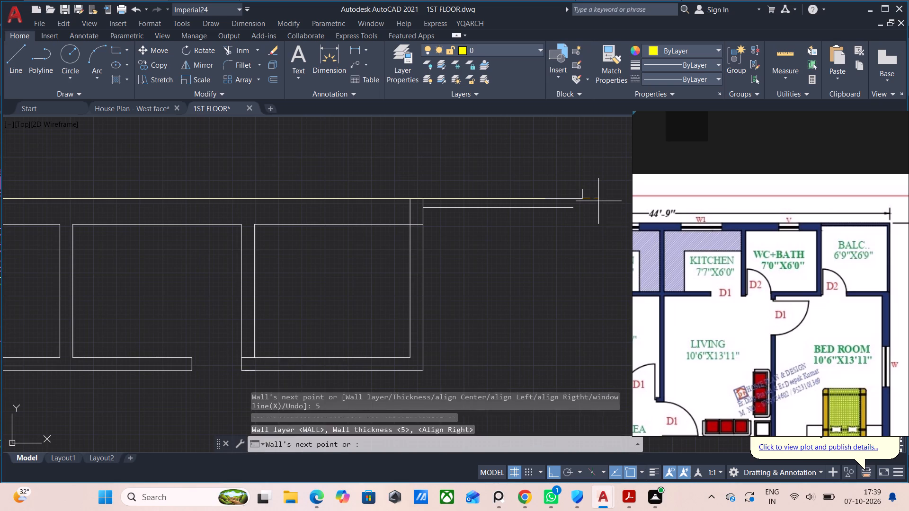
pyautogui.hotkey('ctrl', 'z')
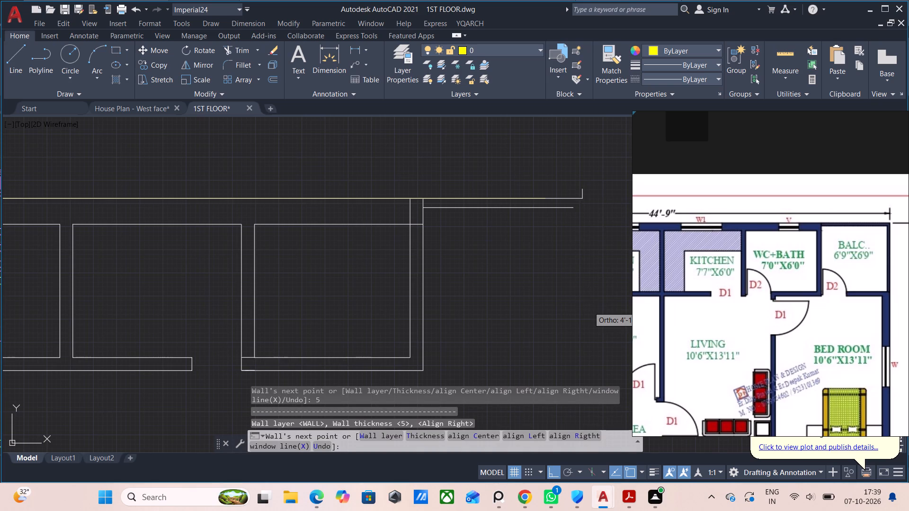
# Extend the balcony's top wall another 5" east with left alignment.
pyautogui.click(536, 433)
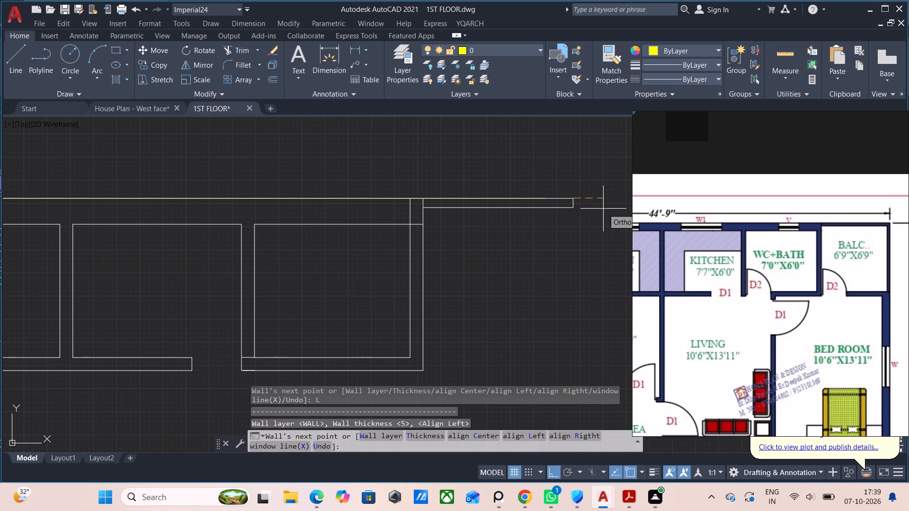
pyautogui.press('5')
pyautogui.press('Return')
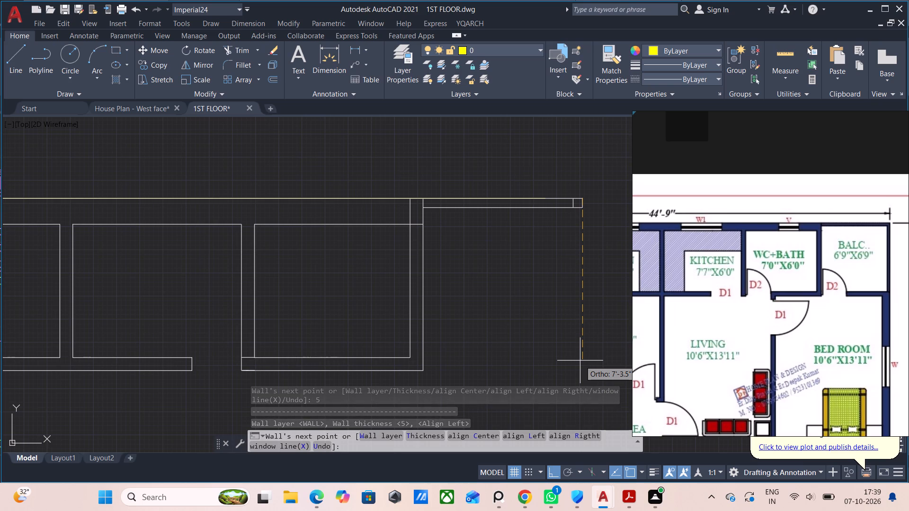
pyautogui.press('Escape')
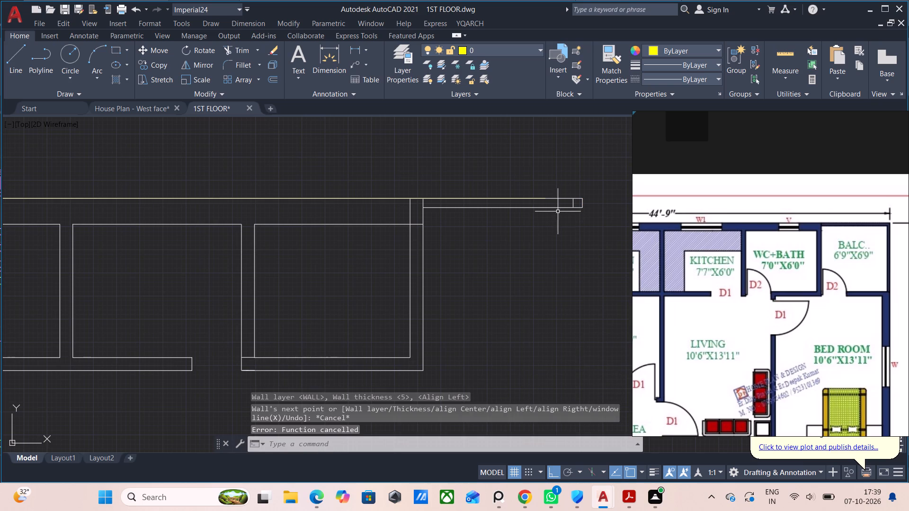
# Draw the balcony's east wall 6'9" south from the top wall's lower outer corner, extending it by another 5".
pyautogui.write('WW')
pyautogui.press('Return')
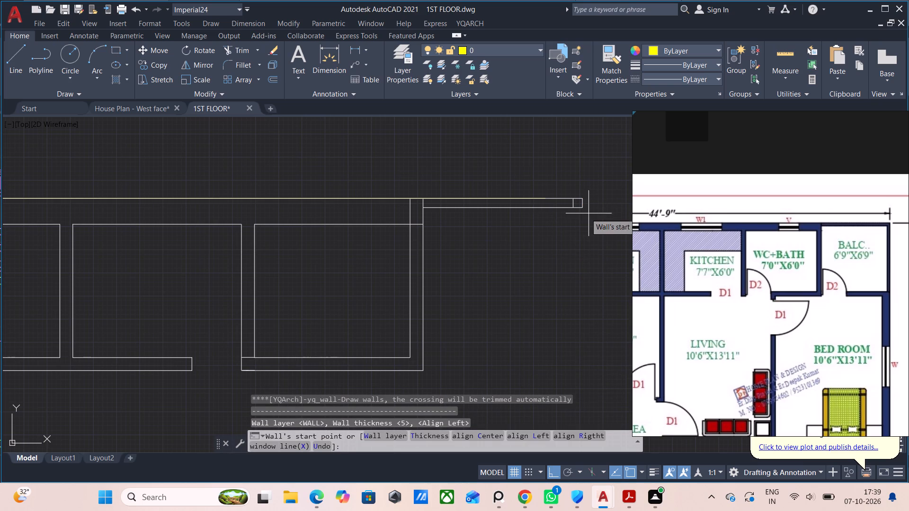
pyautogui.click(583, 207)
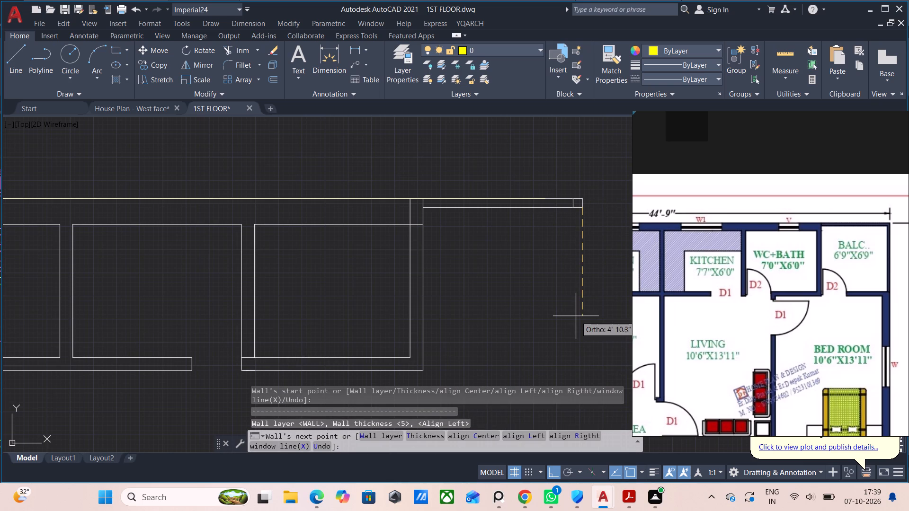
pyautogui.press('6')
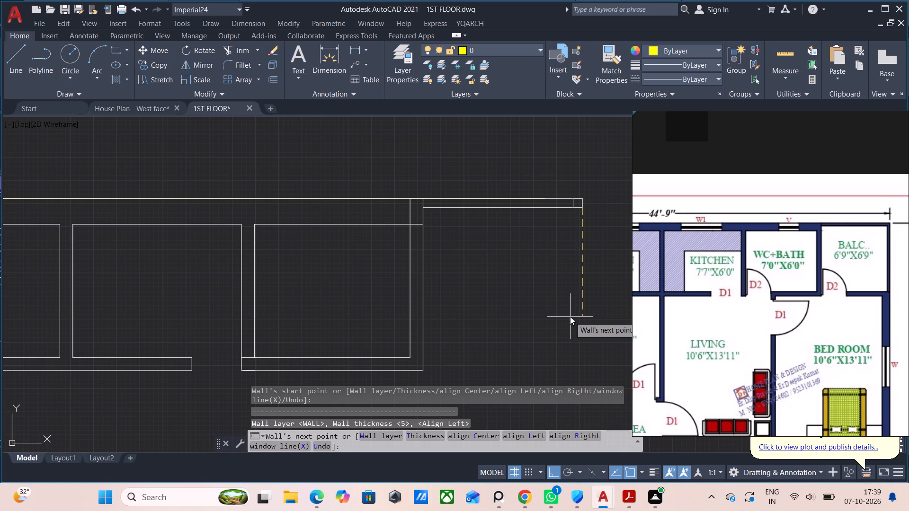
pyautogui.write('\'9"')
pyautogui.press('Return')
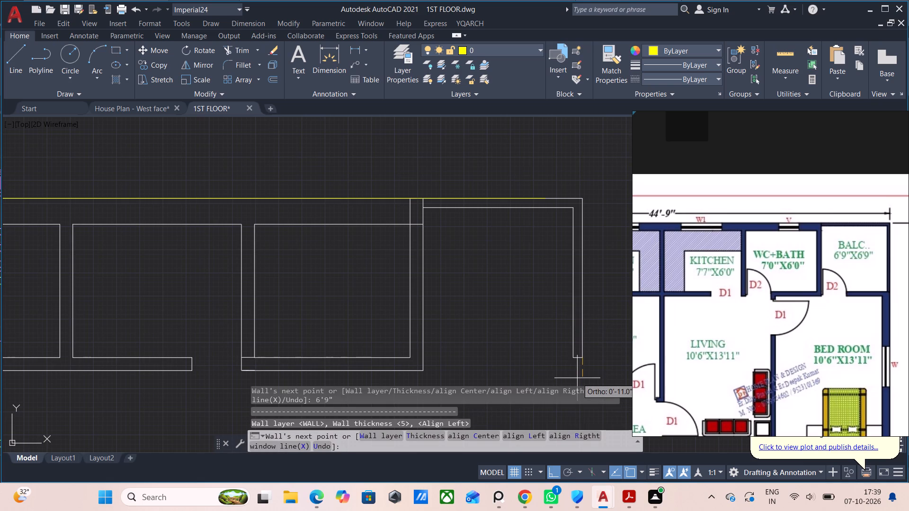
pyautogui.press('5')
pyautogui.press('Return')
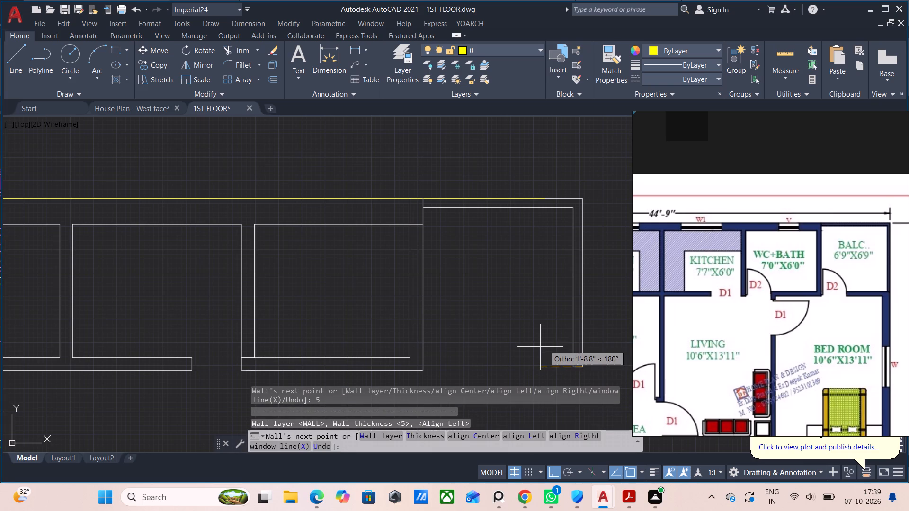
# Set the wall thickness to 7, extend the east wall 2" south, and close the balcony's bottom wall west to the WC+Bath's lower outer corner.
pyautogui.moveTo(469, 381); pyautogui.dragTo(464, 347, button='middle')
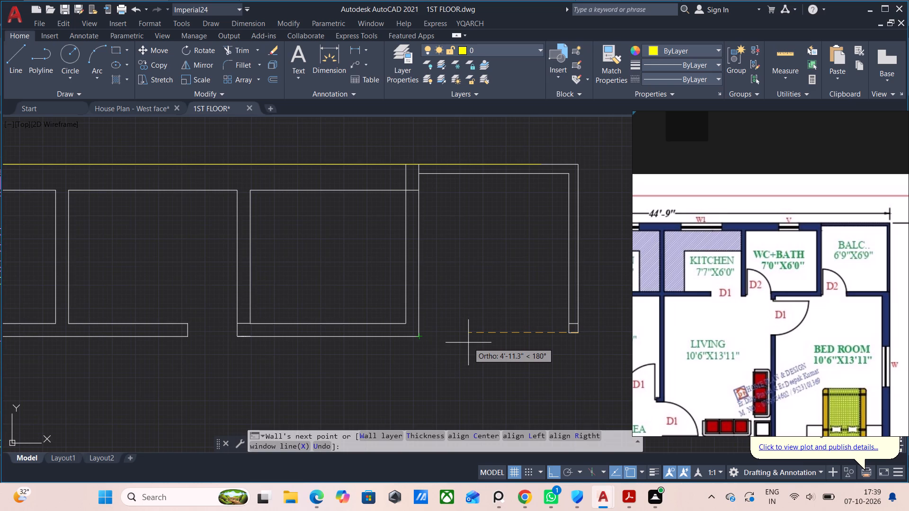
pyautogui.click(423, 437)
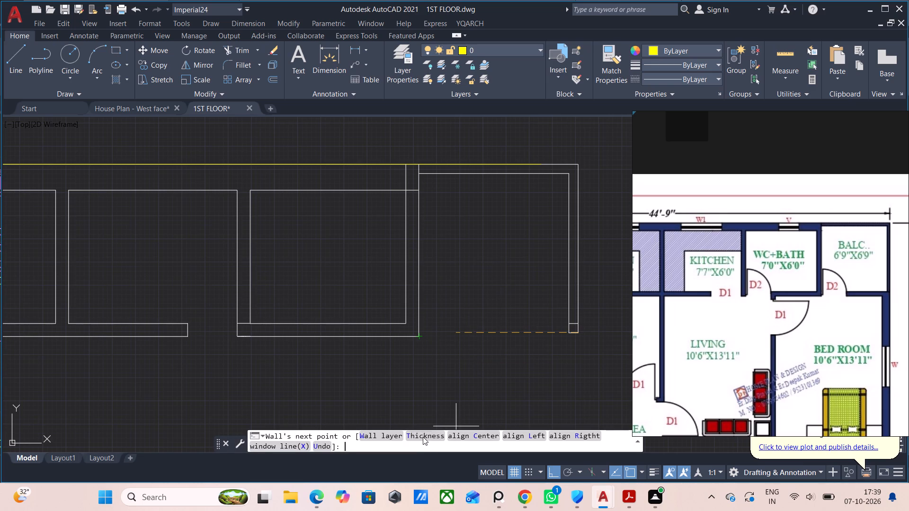
pyautogui.click(457, 310)
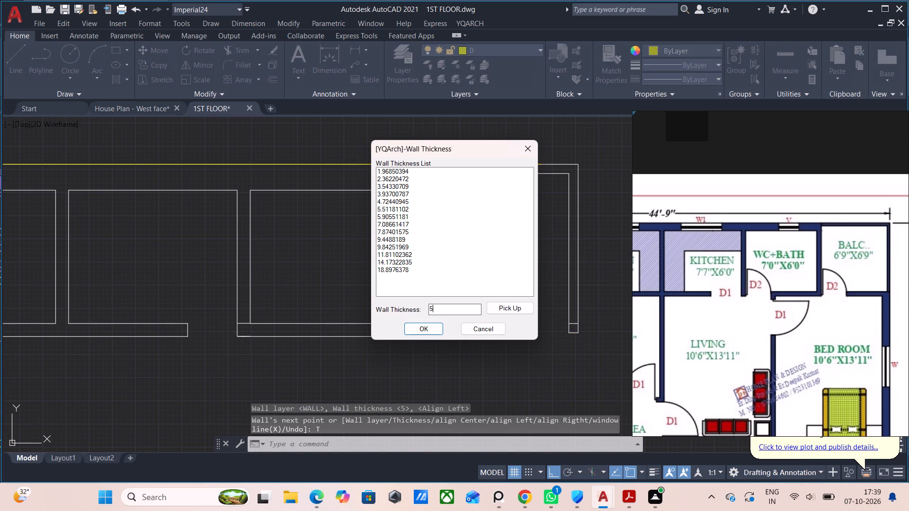
pyautogui.press('BackSpace')
pyautogui.press('7')
pyautogui.click(420, 331)
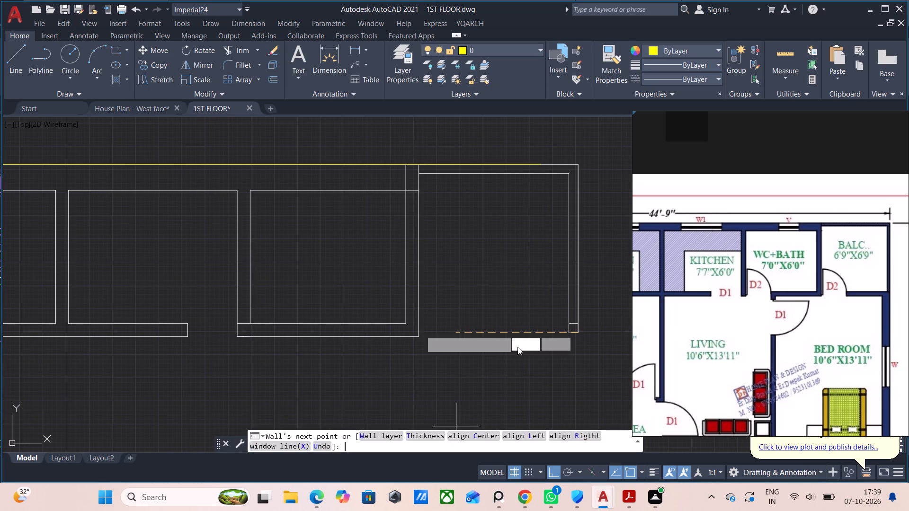
pyautogui.click(465, 330)
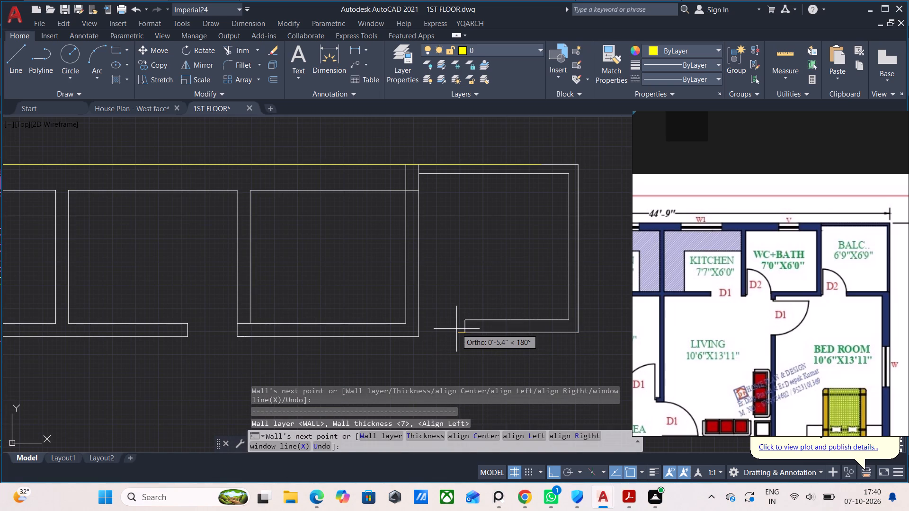
pyautogui.hotkey('ctrl', 'z')
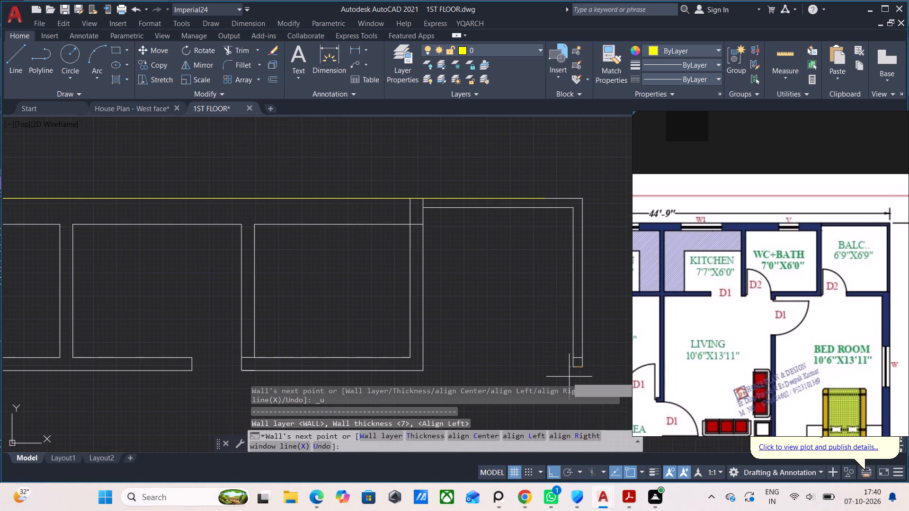
pyautogui.moveTo(578, 370); pyautogui.dragTo(572, 343, button='middle')
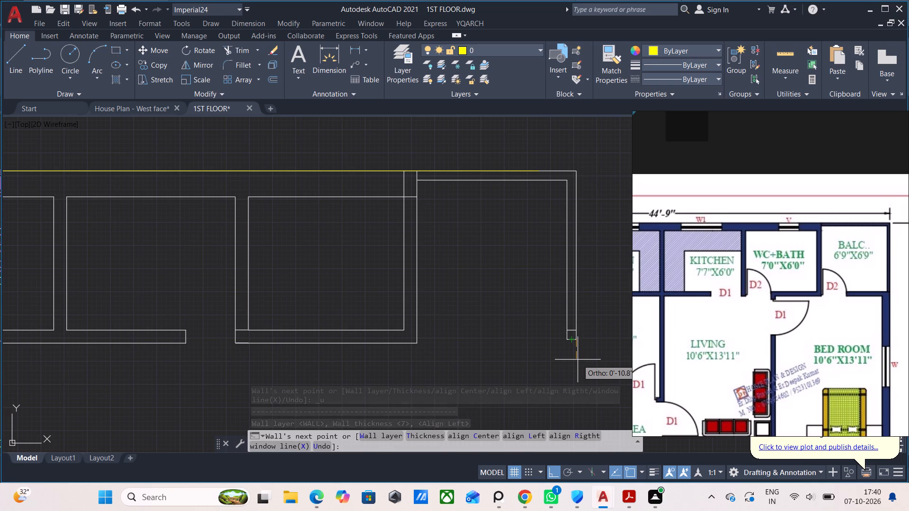
pyautogui.press('2')
pyautogui.press('Return')
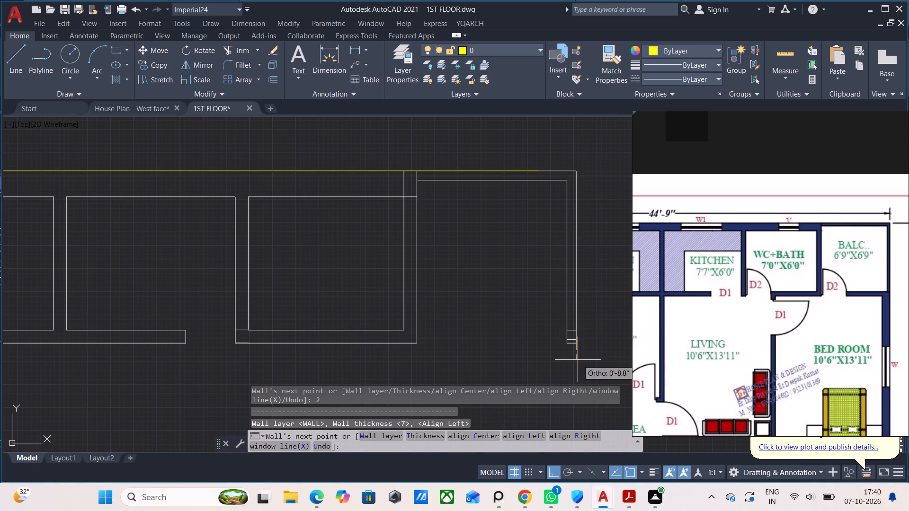
pyautogui.click(412, 340)
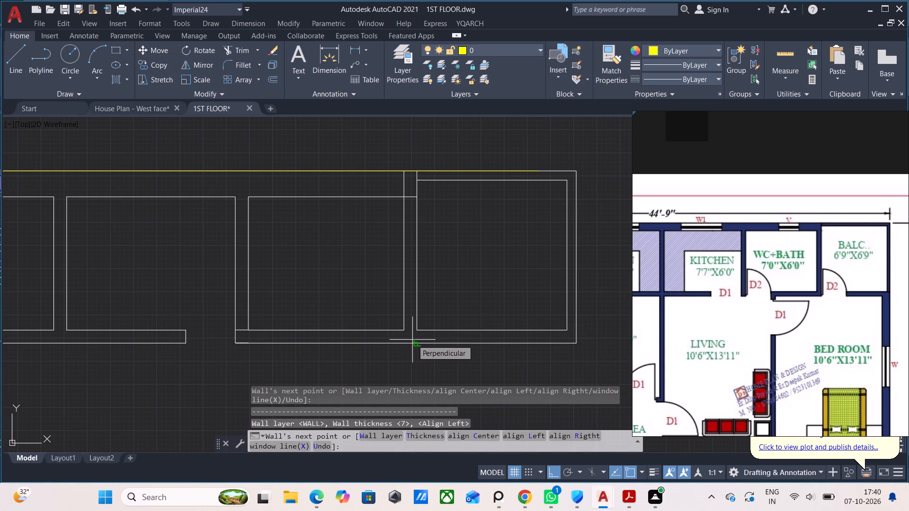
pyautogui.press('Escape')
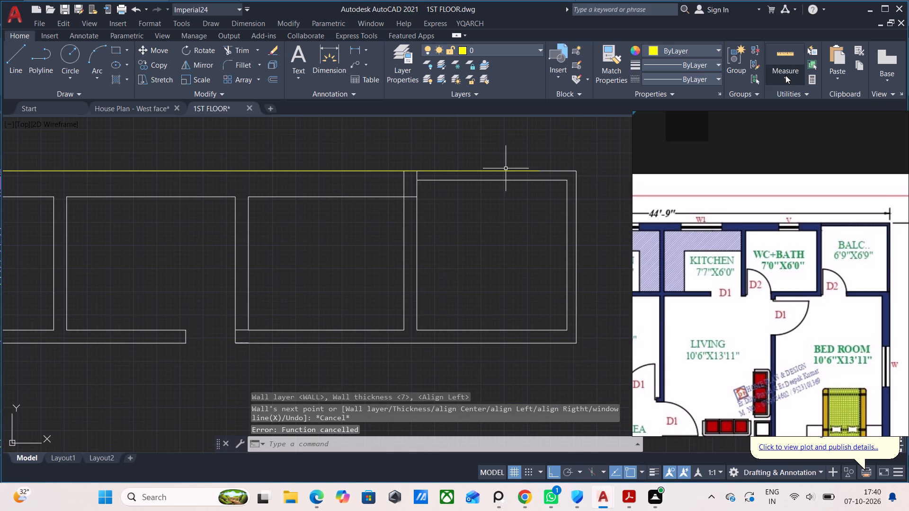
# Quick-measure the new balcony and the rest of the room row, and check the layout against the whole reference plan.
pyautogui.click(785, 75)
pyautogui.click(778, 98)
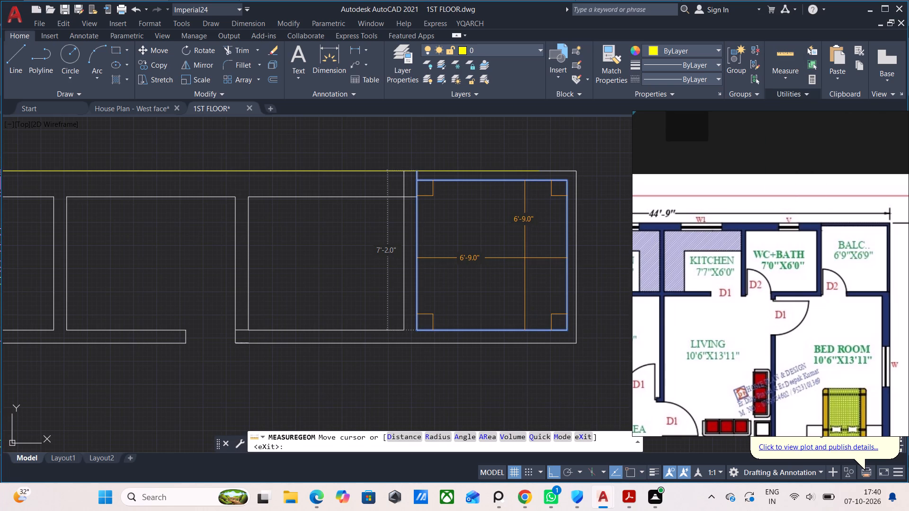
pyautogui.scroll(-3, 525, 258)
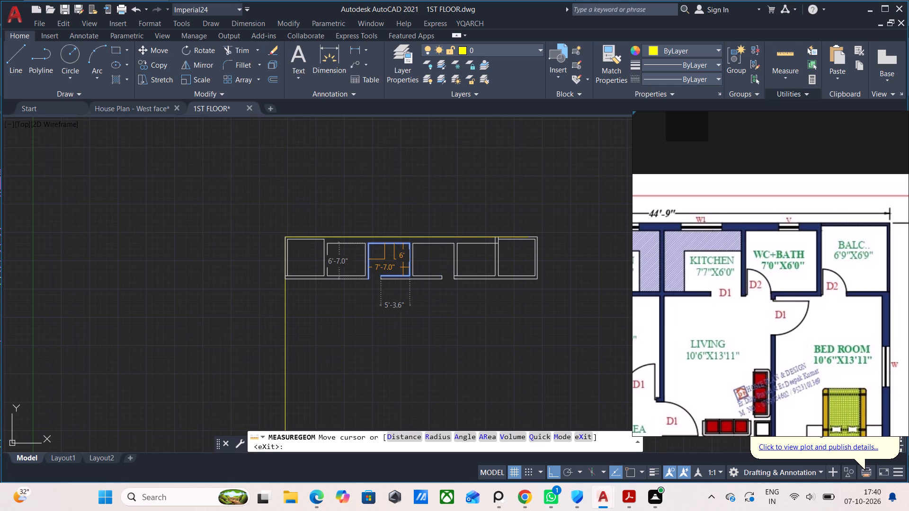
pyautogui.scroll(-3, 686, 240)
pyautogui.moveTo(696, 248); pyautogui.dragTo(714, 250, button='middle')
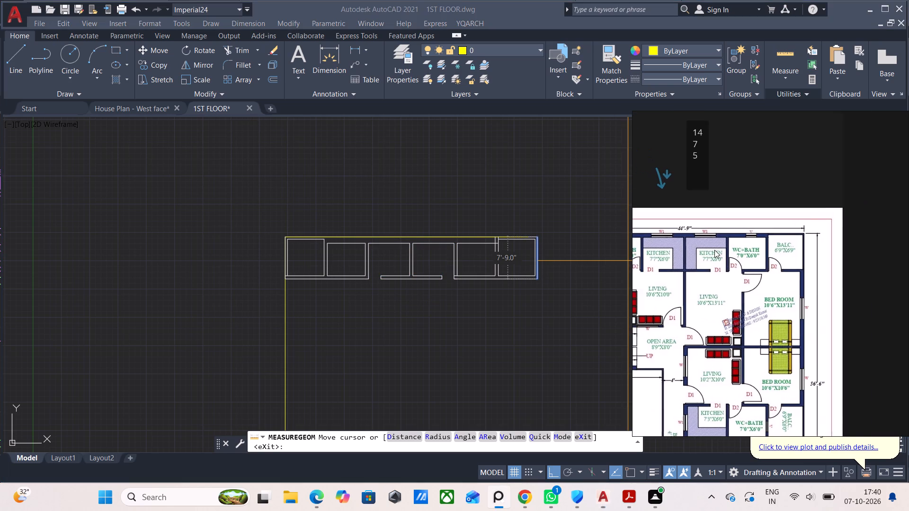
pyautogui.moveTo(714, 250); pyautogui.dragTo(775, 255, button='middle')
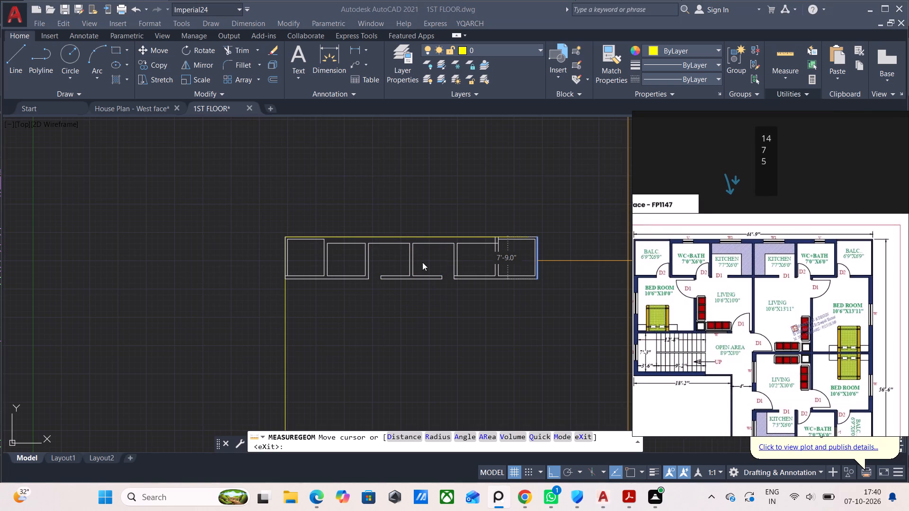
pyautogui.click(401, 263)
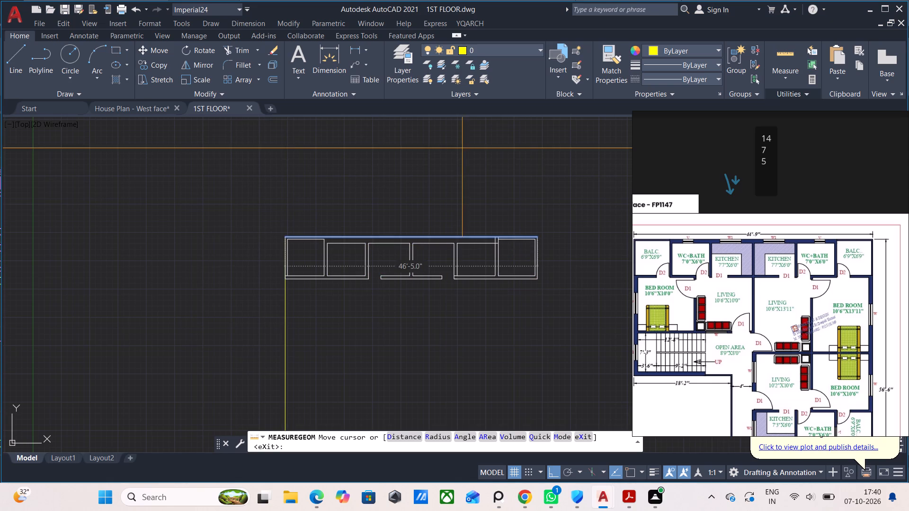
pyautogui.press('Escape')
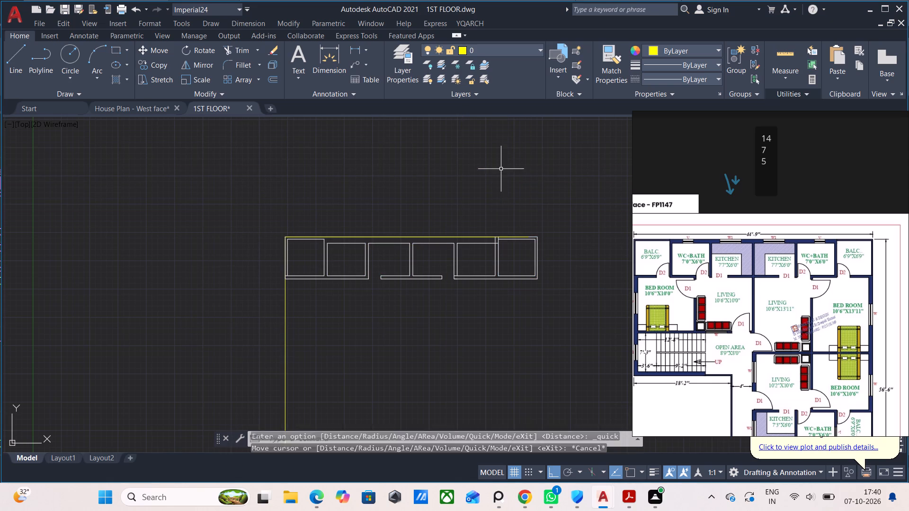
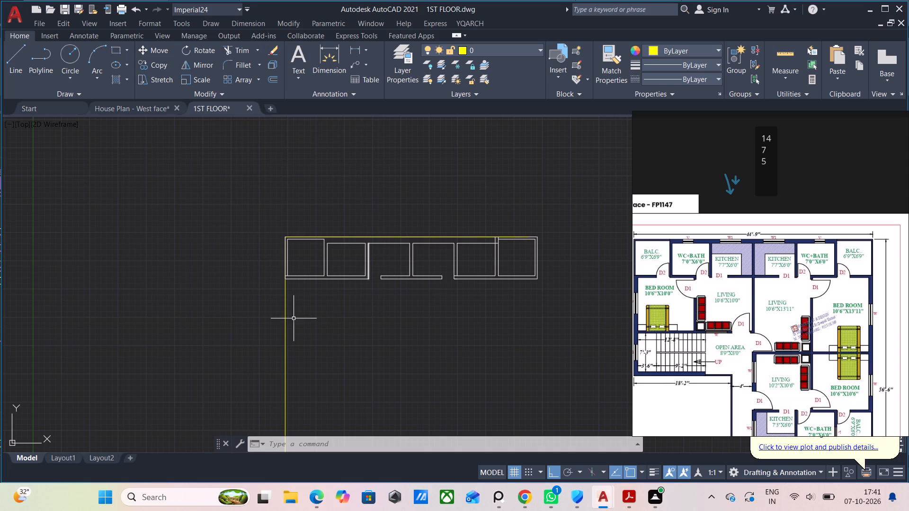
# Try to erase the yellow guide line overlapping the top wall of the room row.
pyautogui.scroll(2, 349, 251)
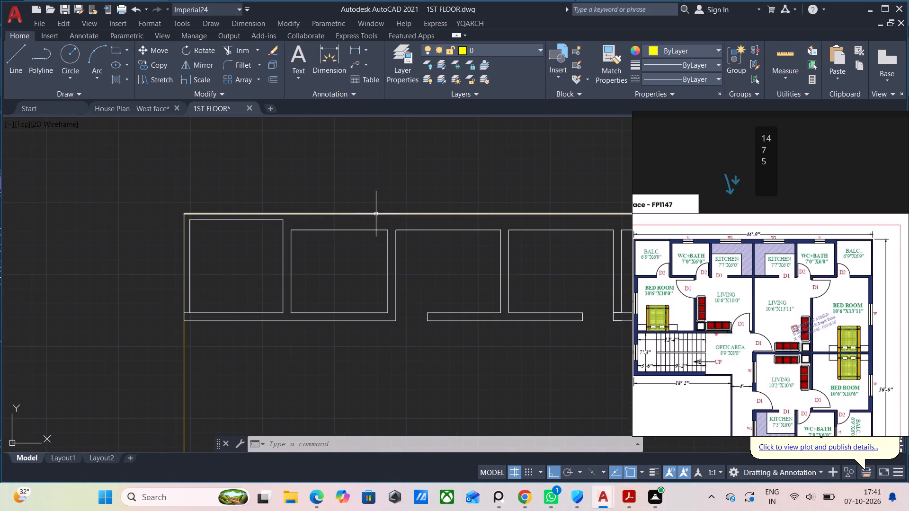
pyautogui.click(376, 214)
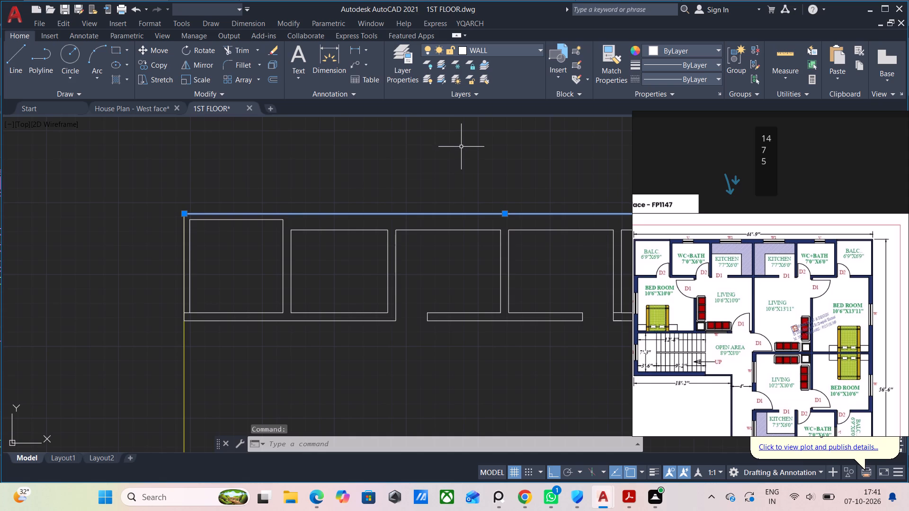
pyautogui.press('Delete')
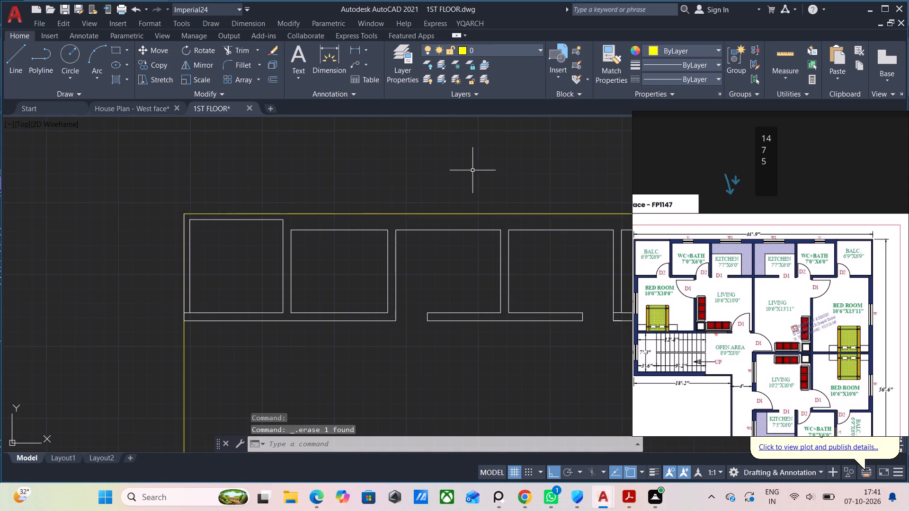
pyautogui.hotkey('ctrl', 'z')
# Erase the yellow guide line along the top wall, switching the WALL layer off for the deletion and back on.
pyautogui.moveTo(458, 184); pyautogui.dragTo(419, 226, button='middle')
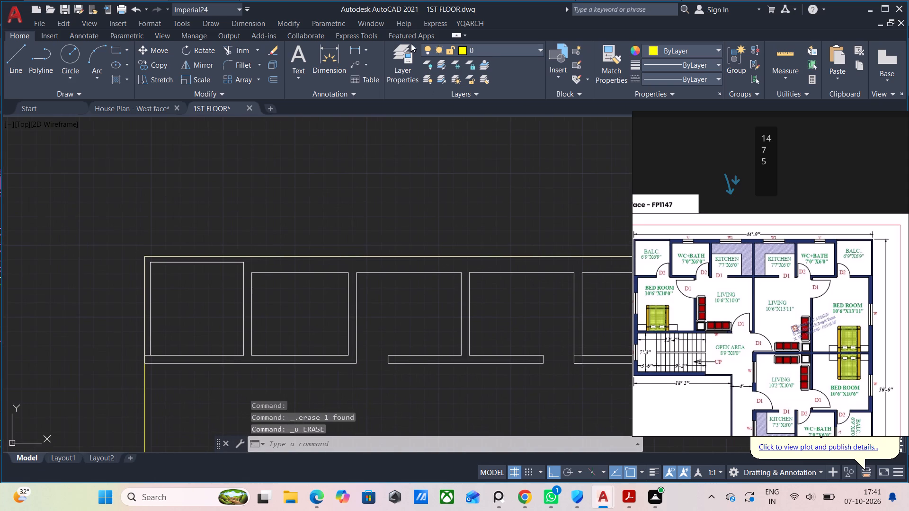
pyautogui.click(401, 53)
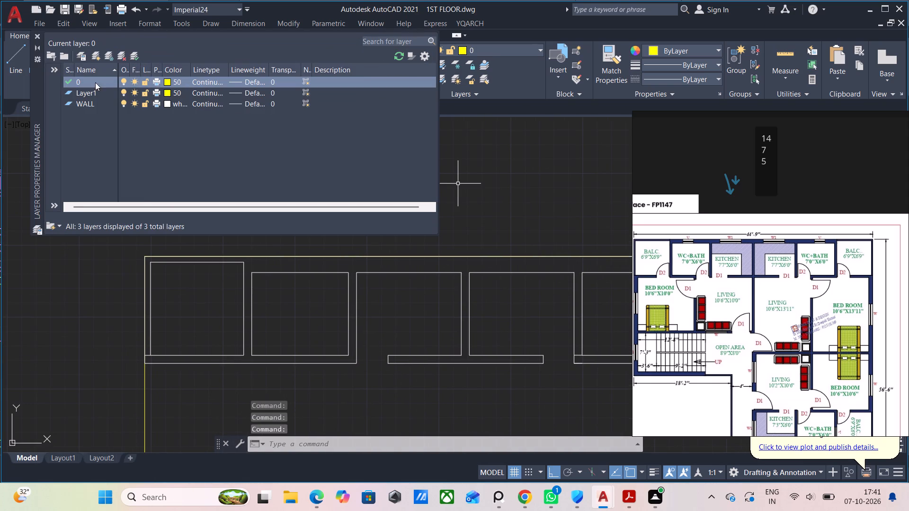
pyautogui.click(125, 103)
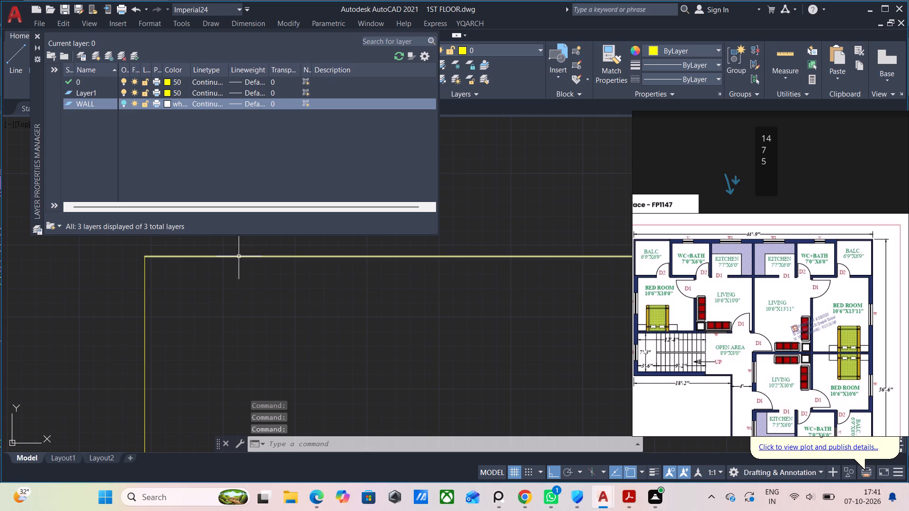
pyautogui.click(239, 256)
pyautogui.press('Delete')
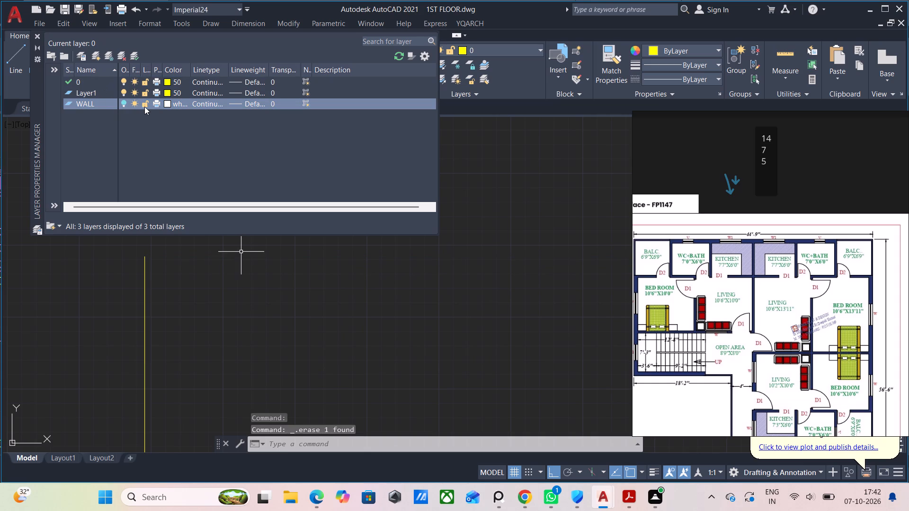
pyautogui.click(122, 103)
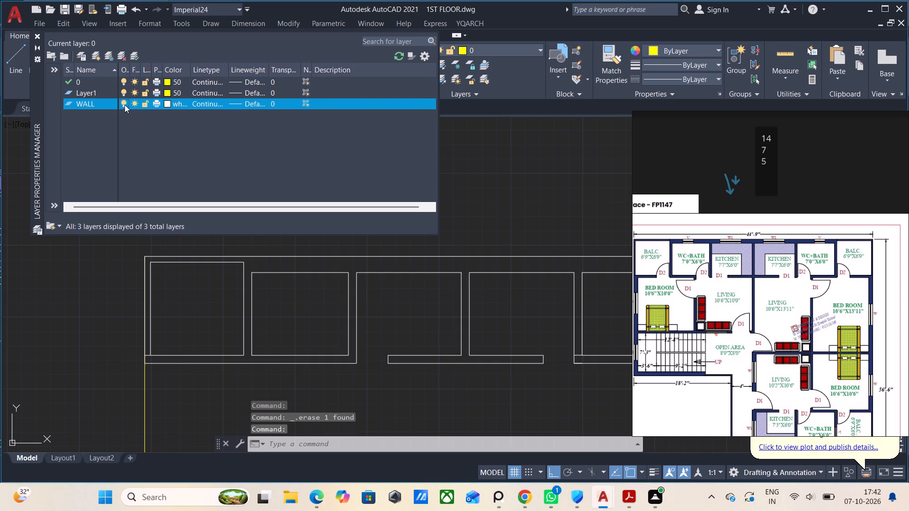
pyautogui.click(37, 35)
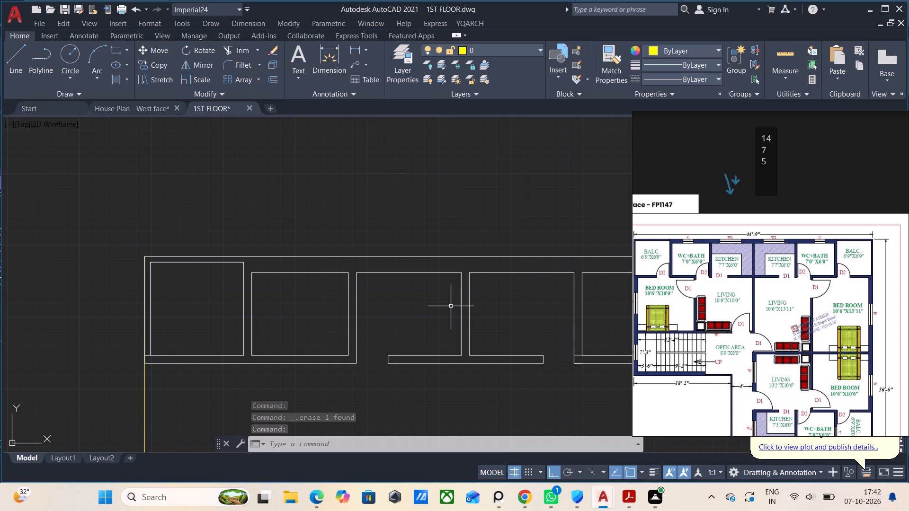
# Start a linear dimension for the room row.
pyautogui.moveTo(505, 319); pyautogui.dragTo(439, 288, button='middle')
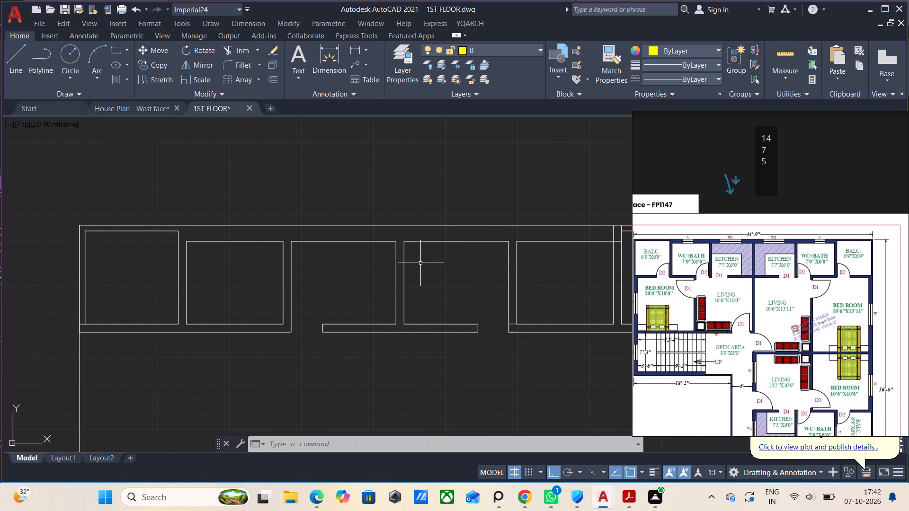
pyautogui.moveTo(314, 243); pyautogui.dragTo(282, 247, button='middle')
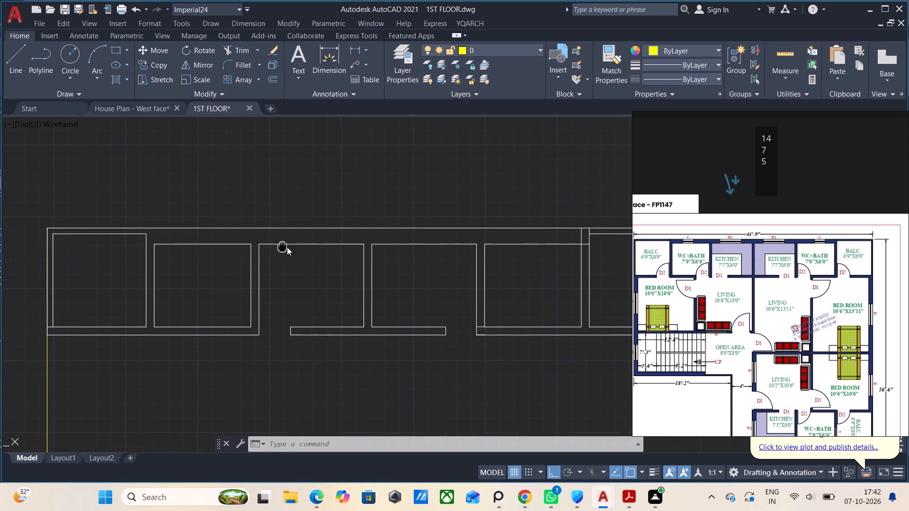
pyautogui.click(355, 48)
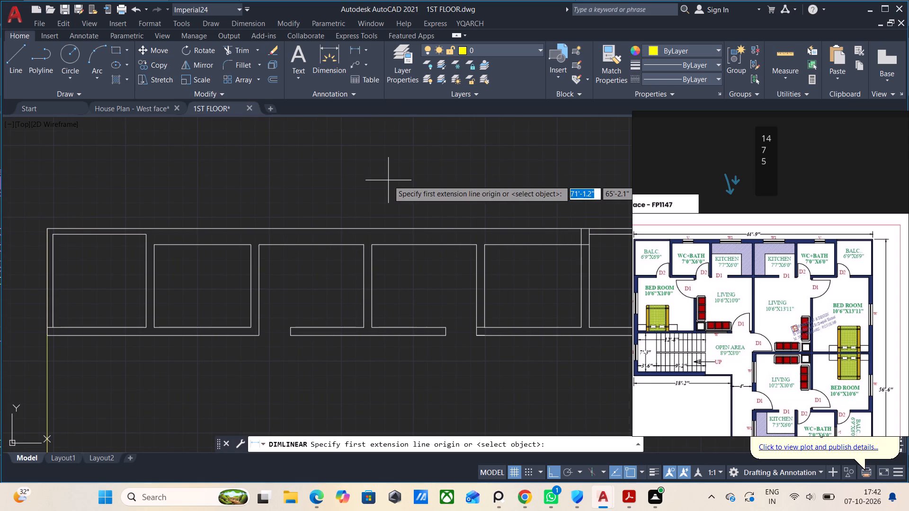
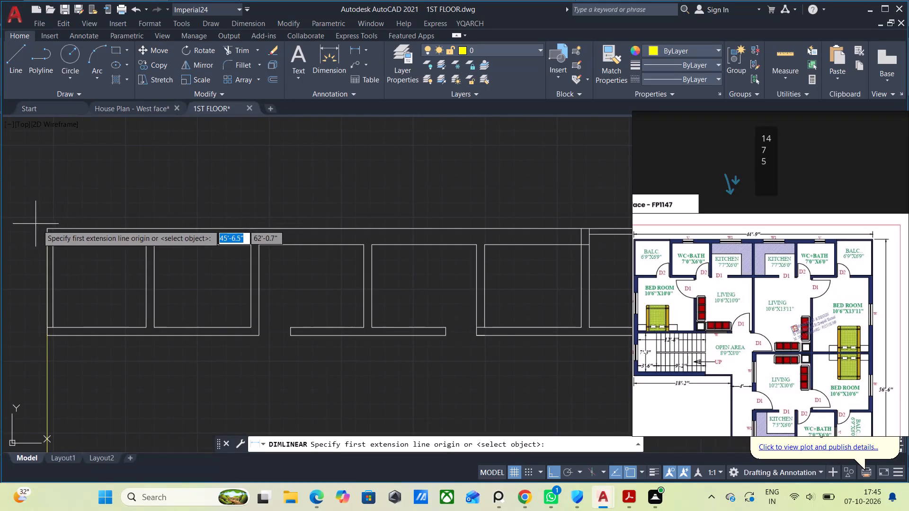
# Place a linear dimension above the top wall, spanning the room row's full width between its outer top corners.
pyautogui.moveTo(46, 230); pyautogui.dragTo(52, 230)
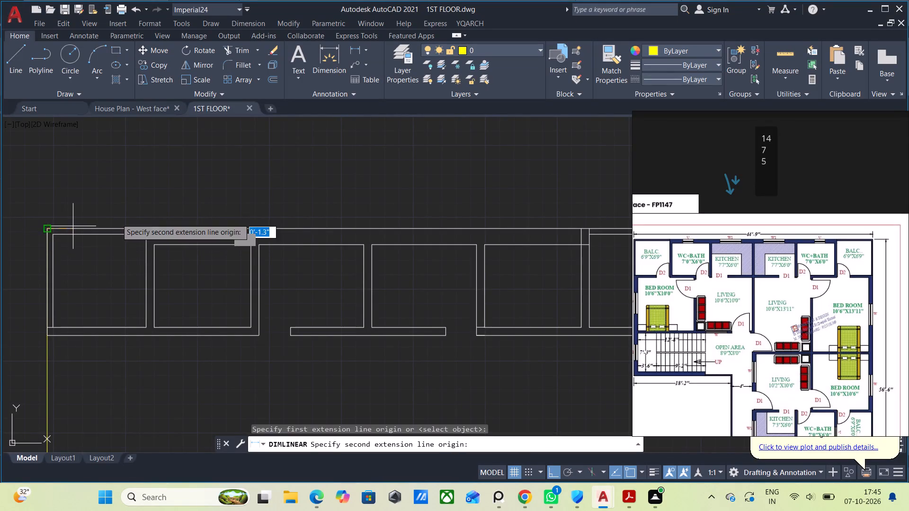
pyautogui.scroll(-2, 374, 247)
pyautogui.moveTo(377, 250); pyautogui.dragTo(340, 273, button='middle')
pyautogui.scroll(1, 444, 245)
pyautogui.scroll(1, 479, 273)
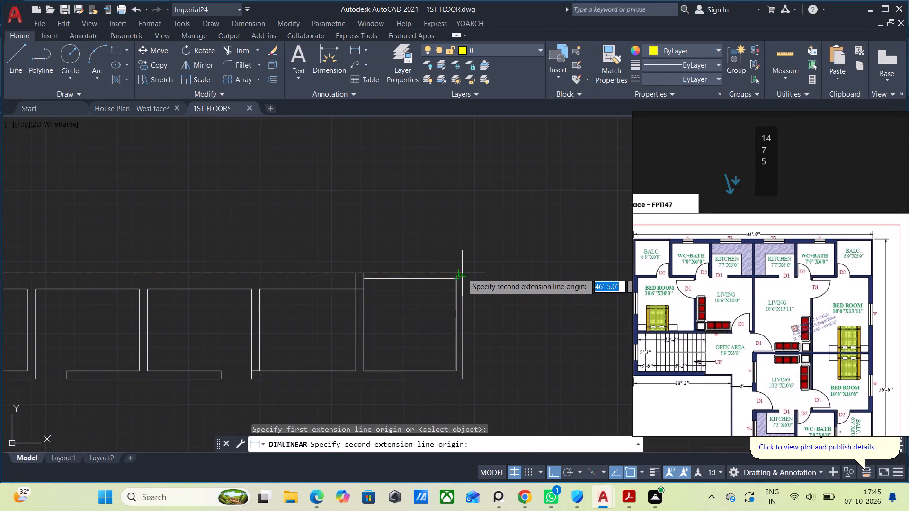
pyautogui.click(462, 273)
pyautogui.click(461, 253)
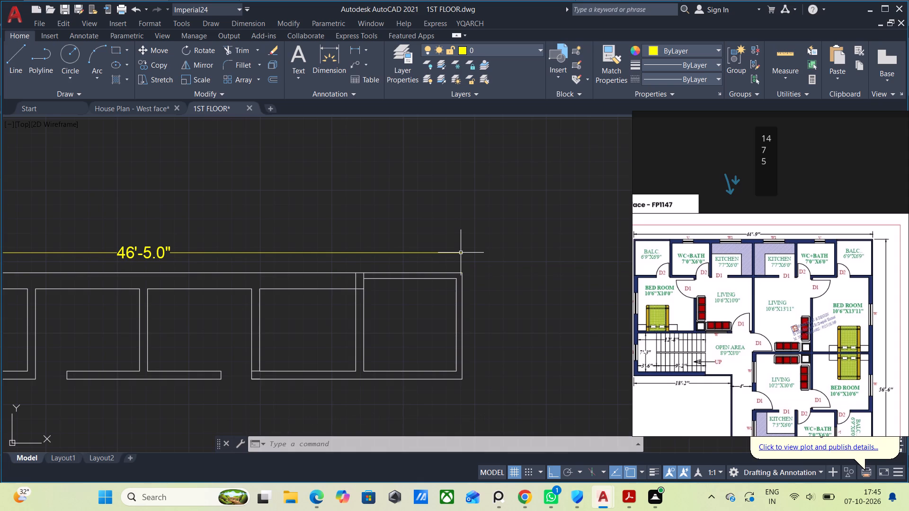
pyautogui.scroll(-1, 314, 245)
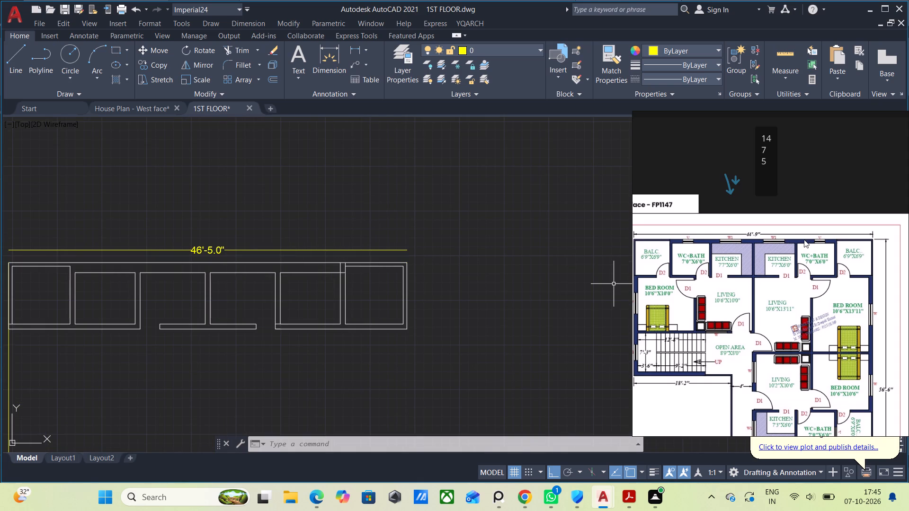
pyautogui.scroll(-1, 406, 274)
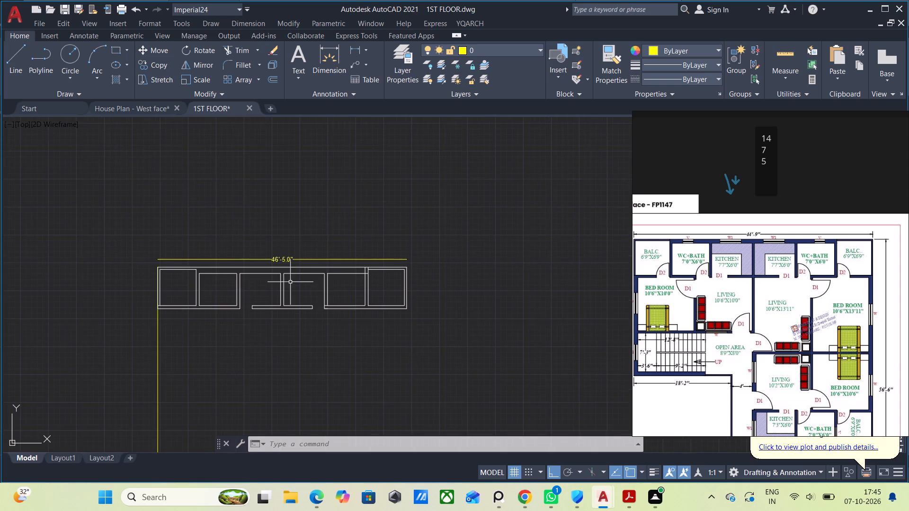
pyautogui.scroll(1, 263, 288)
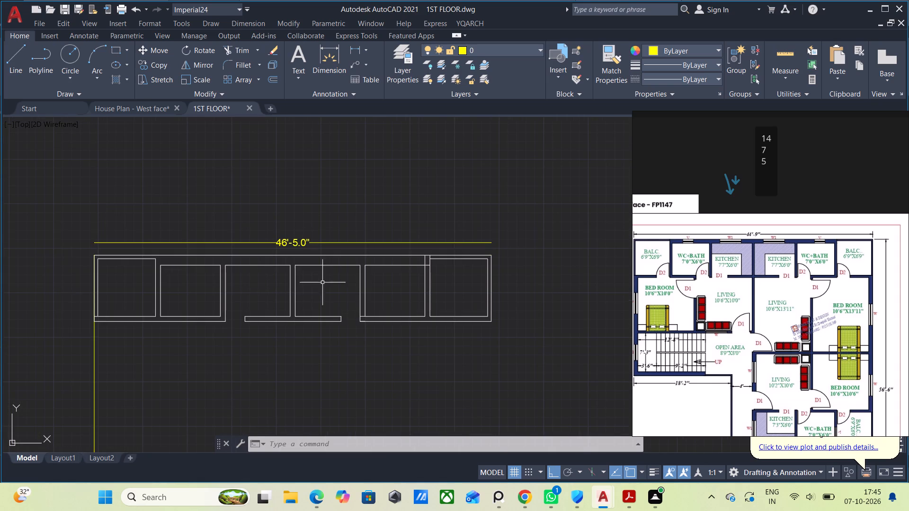
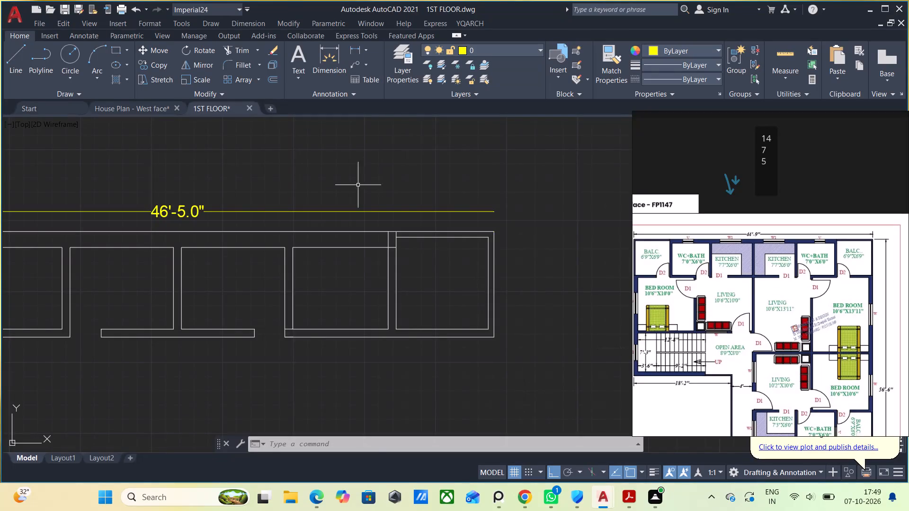
# Compare the room row's overall width dimension with the overall width marked along the top of the reference plan.
pyautogui.moveTo(379, 300); pyautogui.dragTo(524, 355, button='middle')
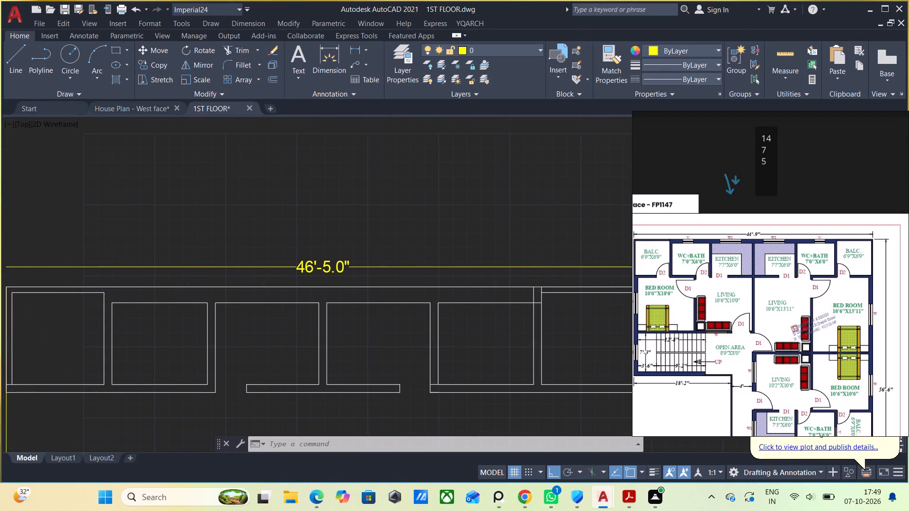
pyautogui.moveTo(438, 336); pyautogui.dragTo(439, 301, button='middle')
pyautogui.scroll(-1, 439, 301)
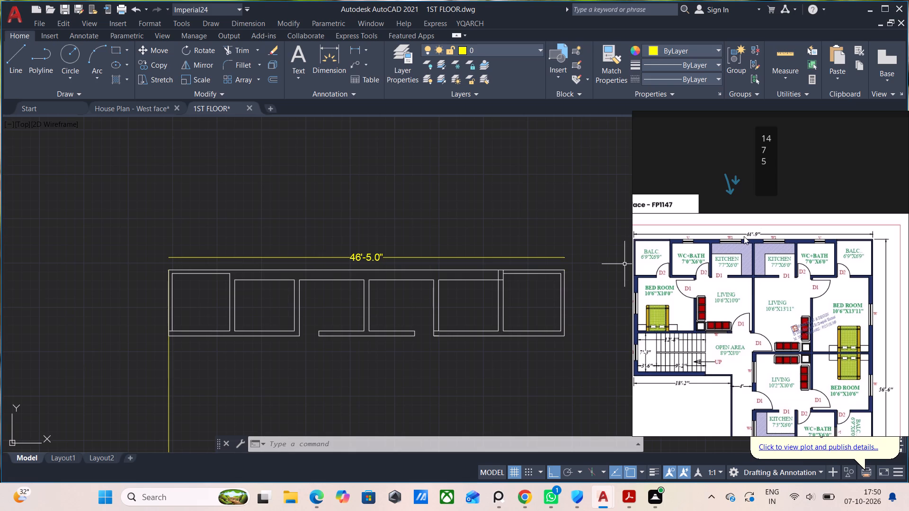
pyautogui.scroll(3, 781, 233)
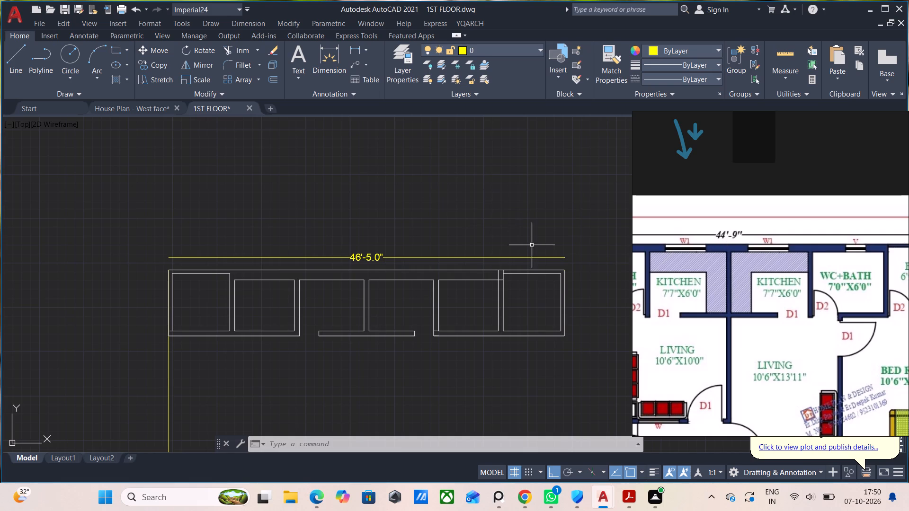
pyautogui.scroll(-4, 747, 369)
pyautogui.moveTo(721, 380); pyautogui.dragTo(745, 336, button='middle')
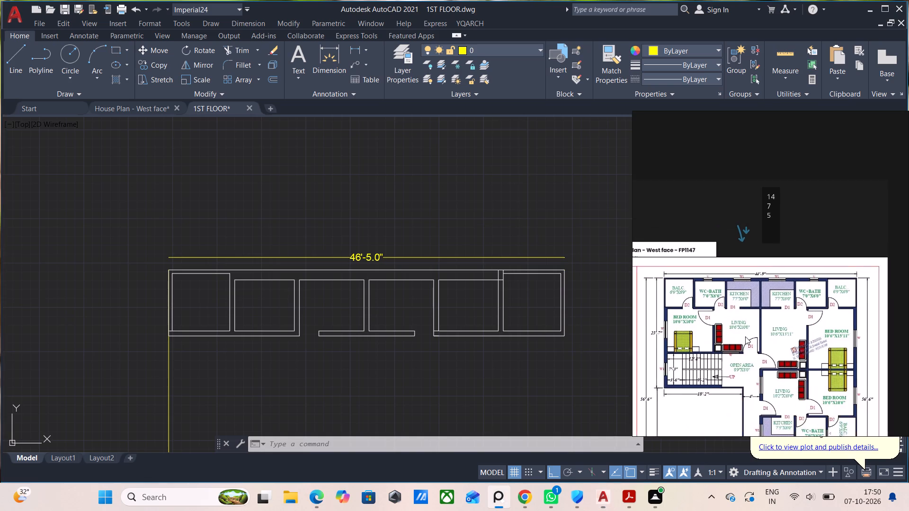
pyautogui.moveTo(745, 336); pyautogui.dragTo(766, 308, button='middle')
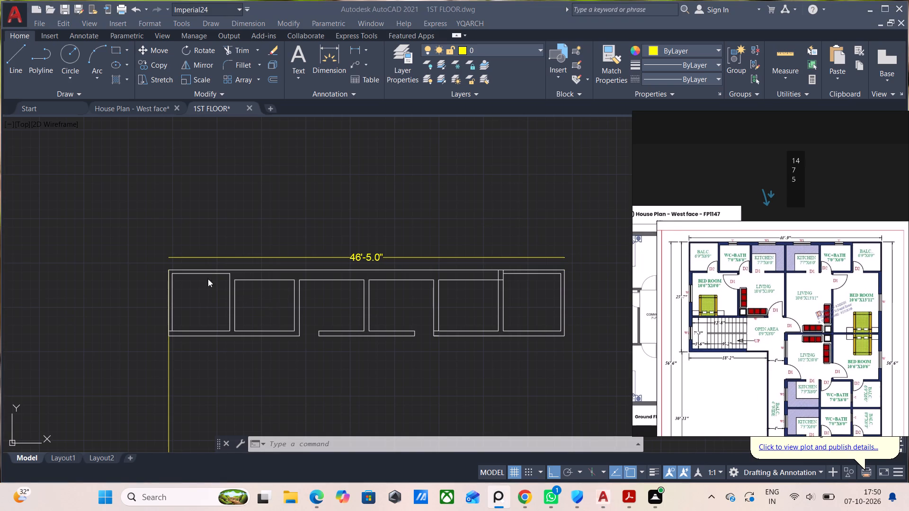
# Draw a 44'-9" horizontal guide line just above the top wall, starting in line with the row's outer left edge.
pyautogui.scroll(1, 183, 277)
pyautogui.press('l')
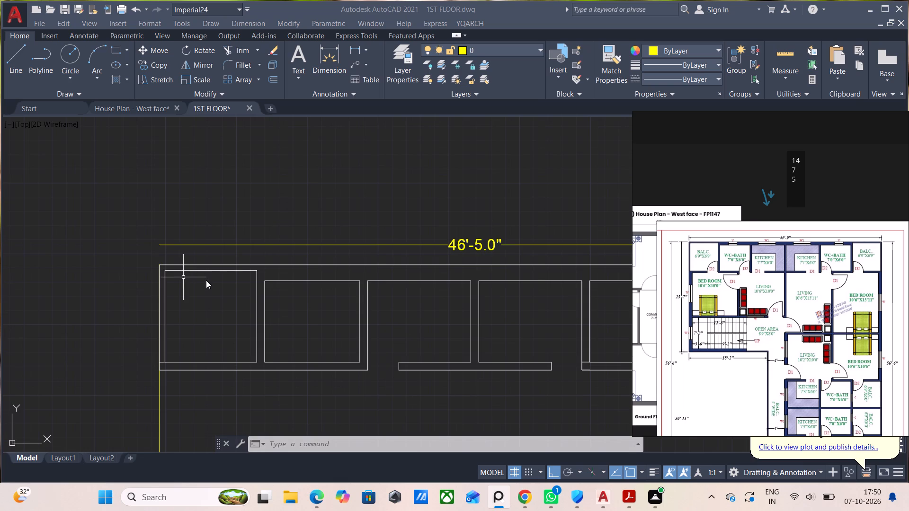
pyautogui.press('Return')
pyautogui.click(182, 252)
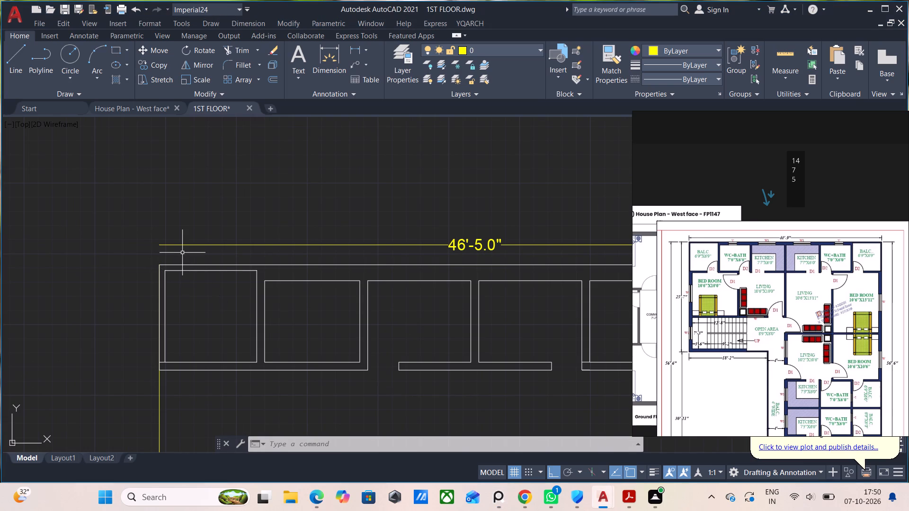
pyautogui.press('l')
pyautogui.press('Return')
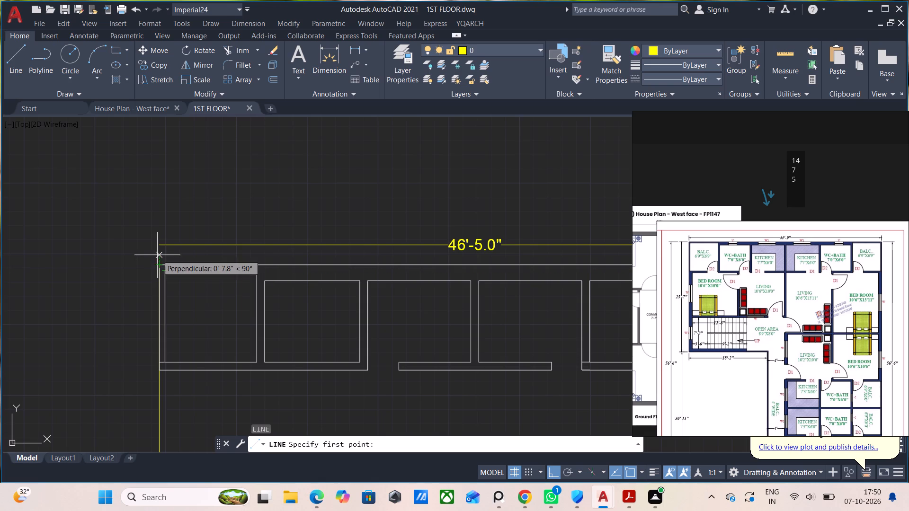
pyautogui.click(157, 255)
pyautogui.scroll(-1, 490, 280)
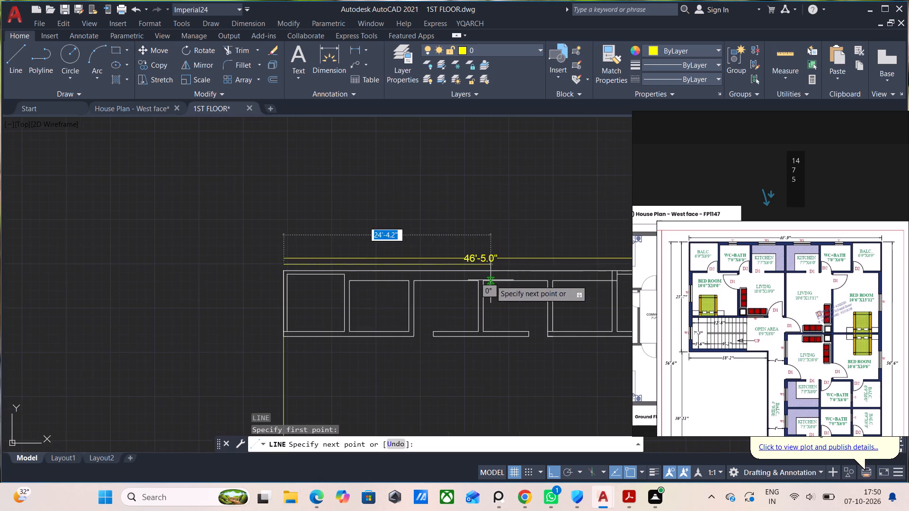
pyautogui.moveTo(477, 286); pyautogui.dragTo(392, 294, button='middle')
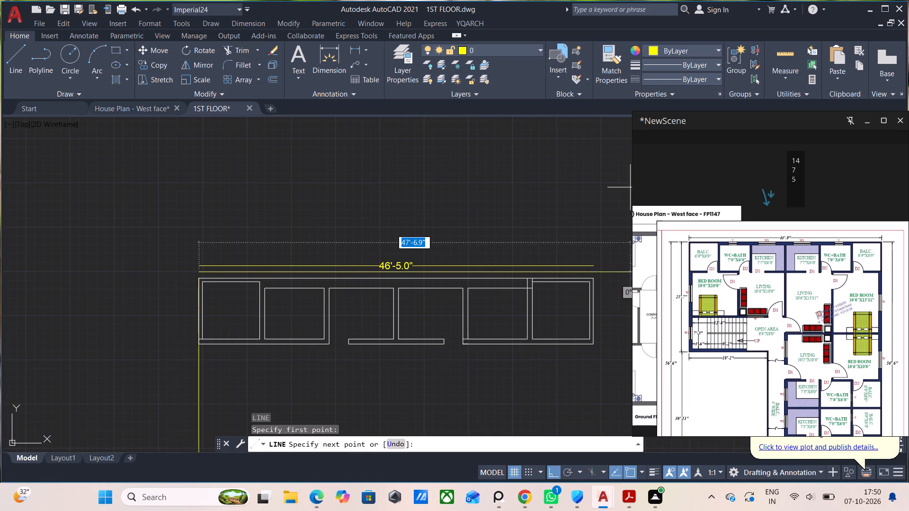
pyautogui.scroll(1, 573, 286)
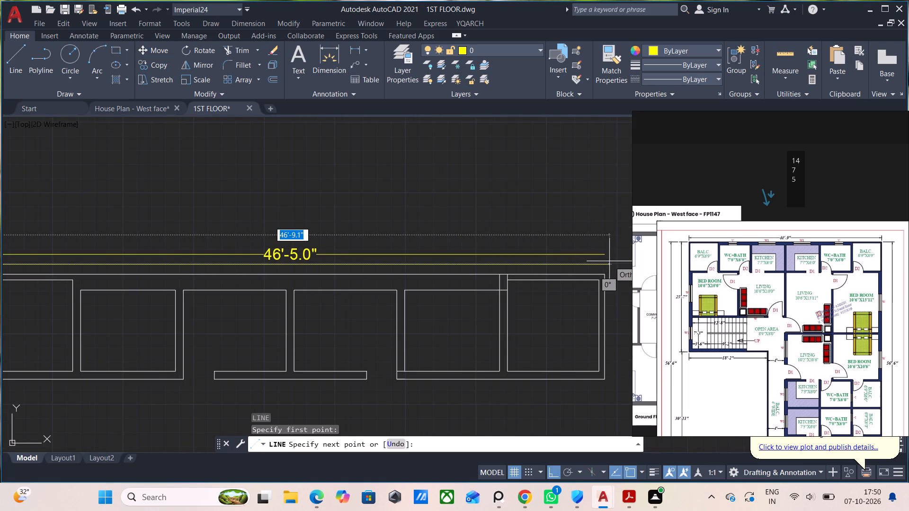
pyautogui.write('44')
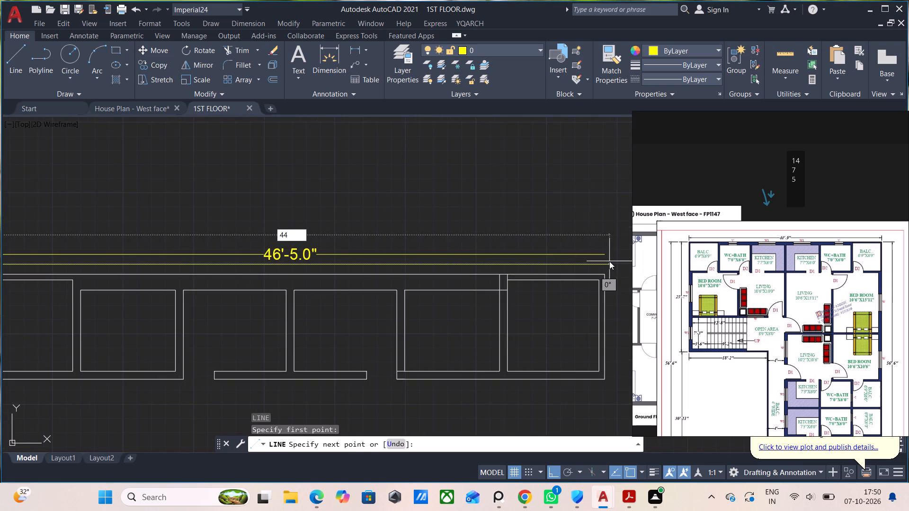
pyautogui.press("'")
pyautogui.press('-')
pyautogui.write('9"')
pyautogui.press('Return')
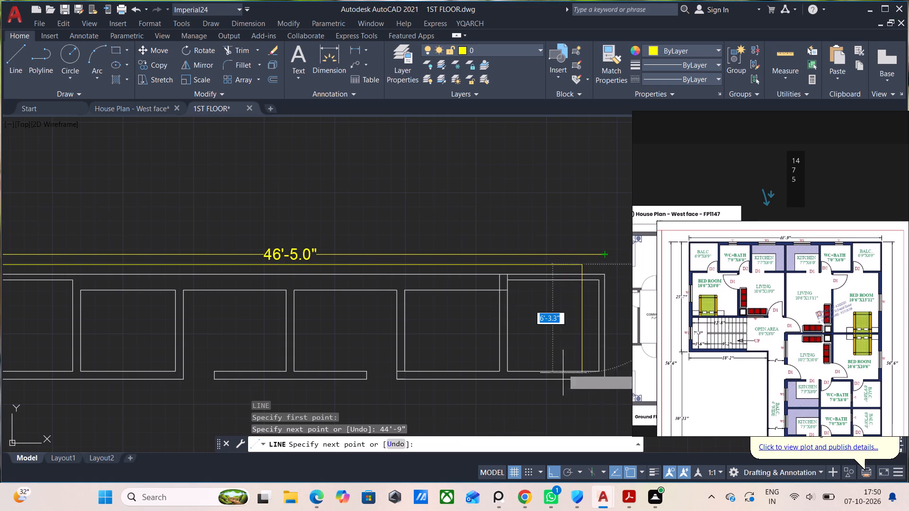
pyautogui.scroll(-1, 565, 406)
pyautogui.moveTo(562, 401); pyautogui.dragTo(552, 221, button='middle')
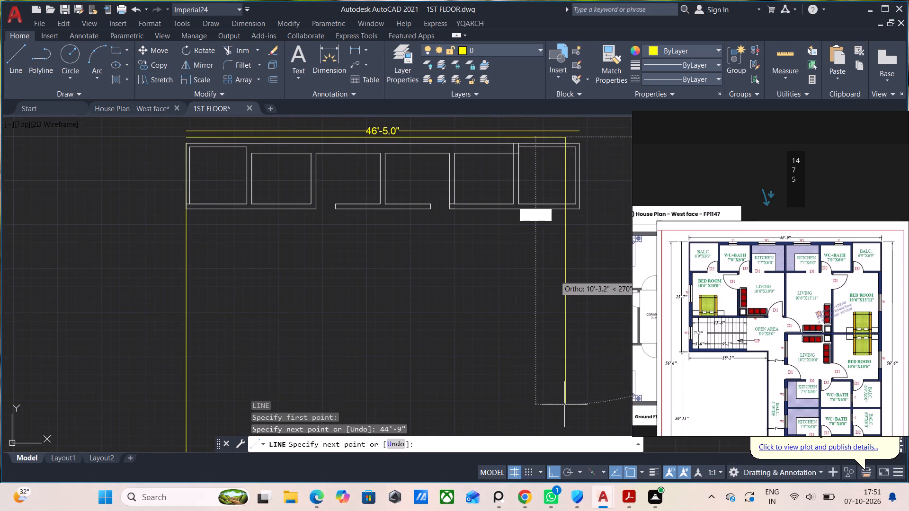
pyautogui.click(558, 476)
pyautogui.press('Escape')
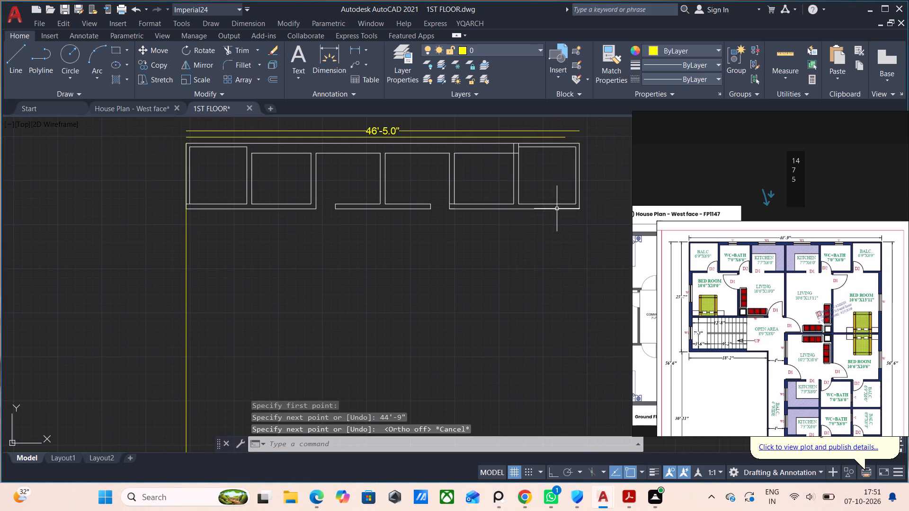
# Draw a vertical guide line straight down from the 44'-9" line's right end to about the level of the left guide's lower end.
pyautogui.press('l')
pyautogui.press('Return')
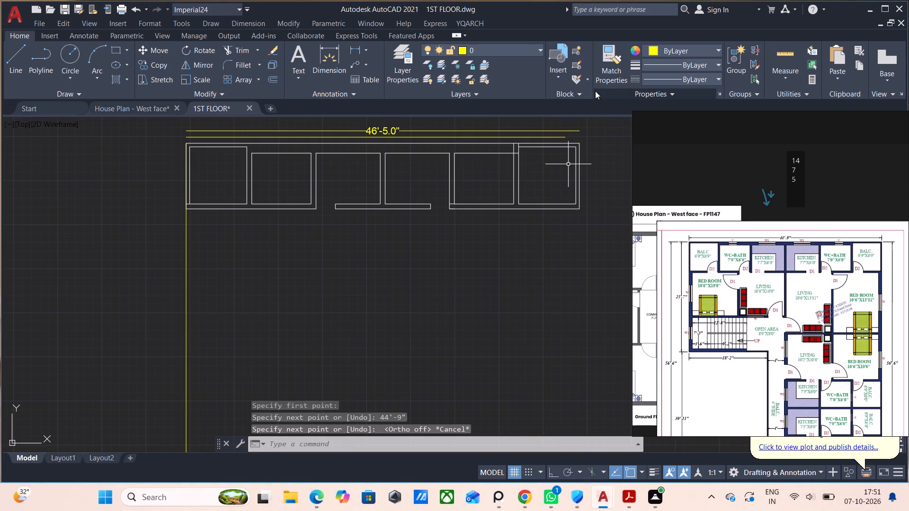
pyautogui.click(564, 138)
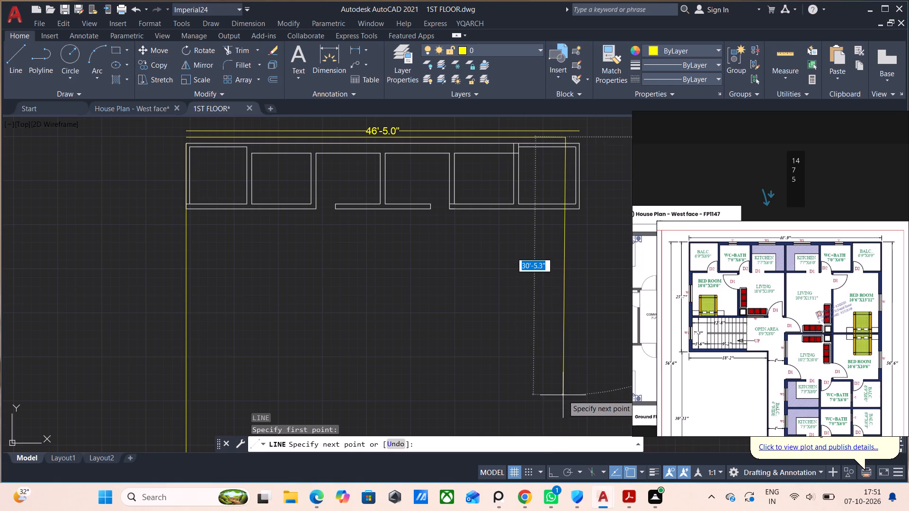
pyautogui.press('F8')
pyautogui.scroll(-2, 568, 423)
pyautogui.moveTo(561, 422); pyautogui.dragTo(546, 285, button='middle')
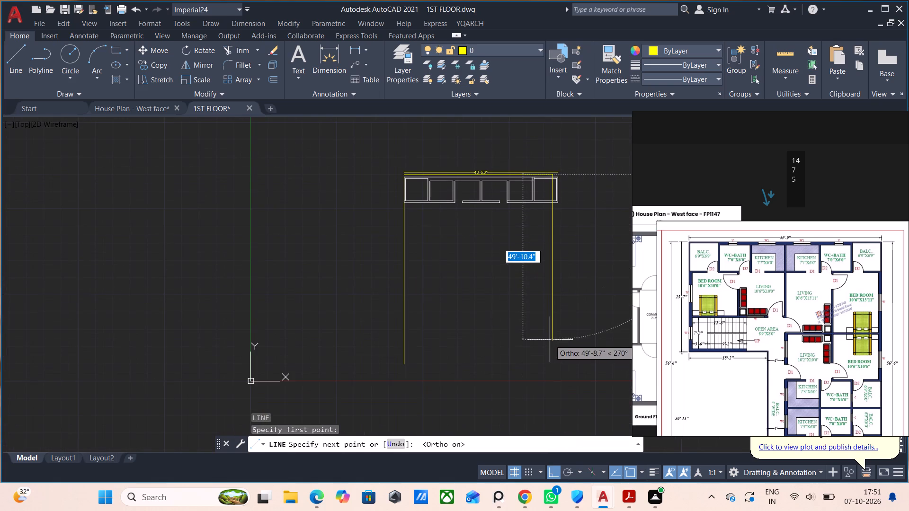
pyautogui.click(549, 362)
pyautogui.press('F8')
pyautogui.scroll(1, 560, 167)
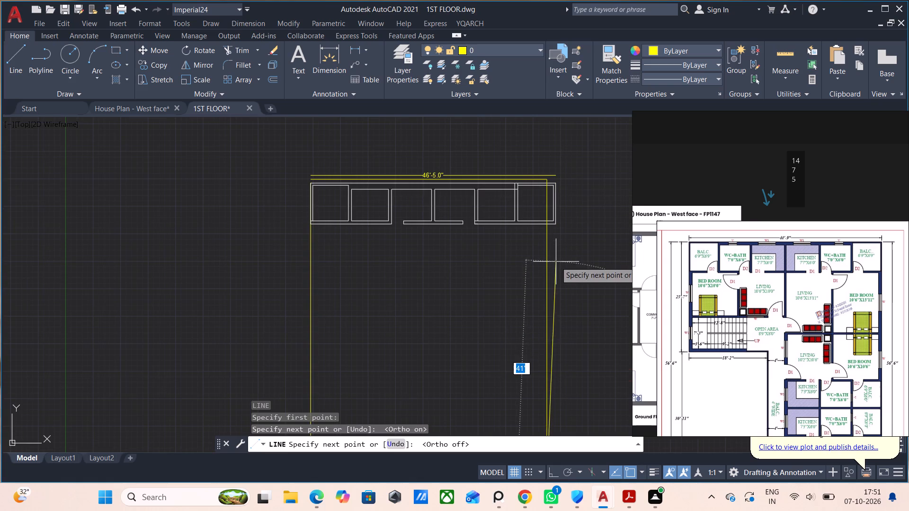
pyautogui.press('Escape')
# Examine the room row's lower-left wall corner and the balcony and bedroom sizes at the reference plan's upper-left corner.
pyautogui.scroll(-2, 556, 265)
pyautogui.scroll(3, 541, 235)
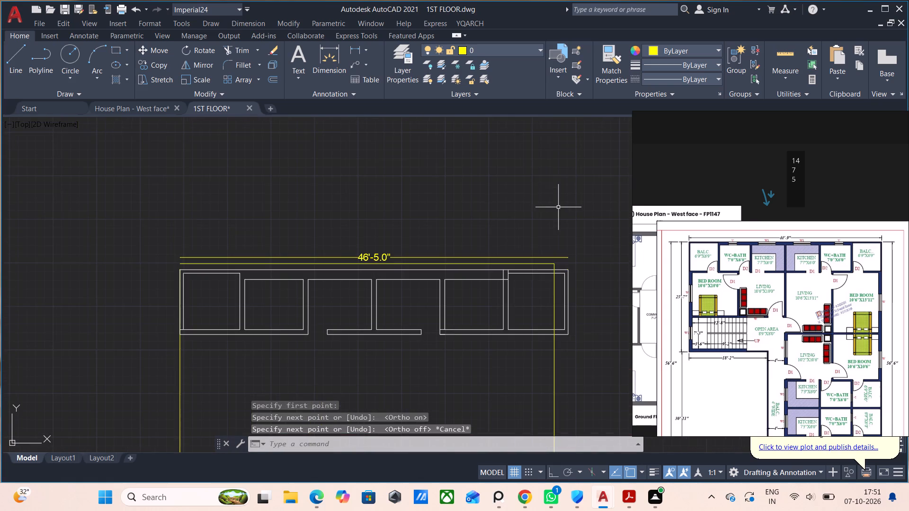
pyautogui.moveTo(540, 278); pyautogui.dragTo(534, 157, button='middle')
pyautogui.scroll(-2, 554, 242)
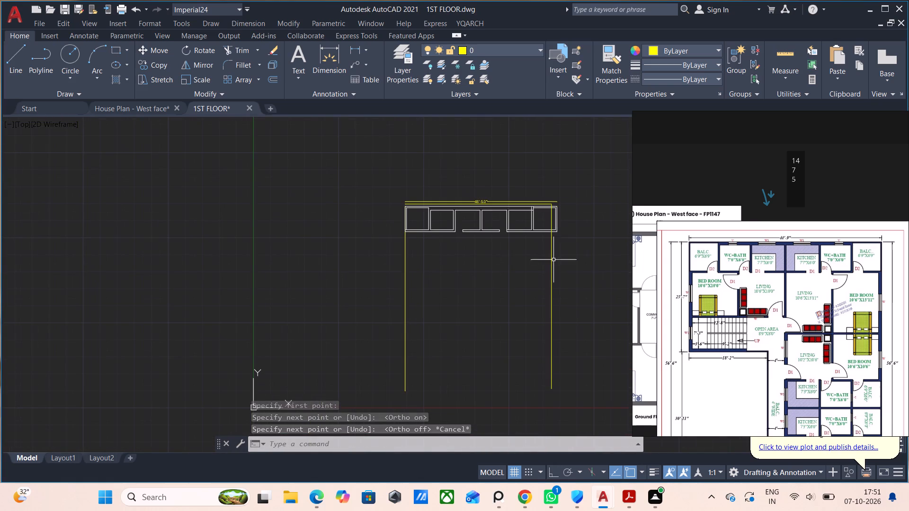
pyautogui.scroll(2, 432, 238)
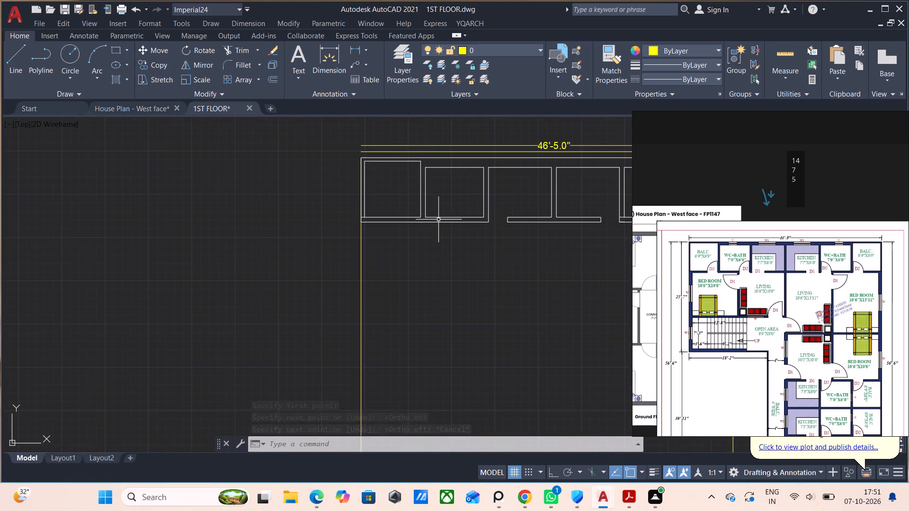
pyautogui.scroll(1, 398, 191)
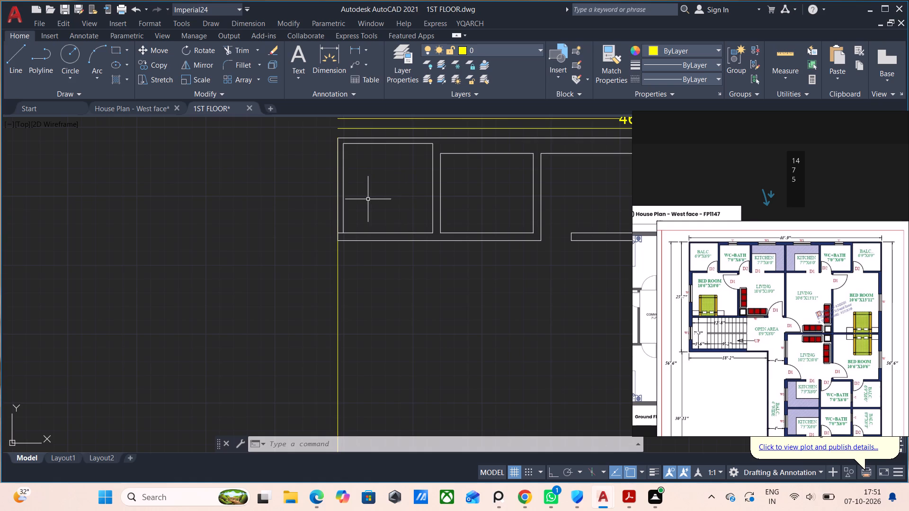
pyautogui.scroll(1, 359, 192)
pyautogui.scroll(1, 602, 259)
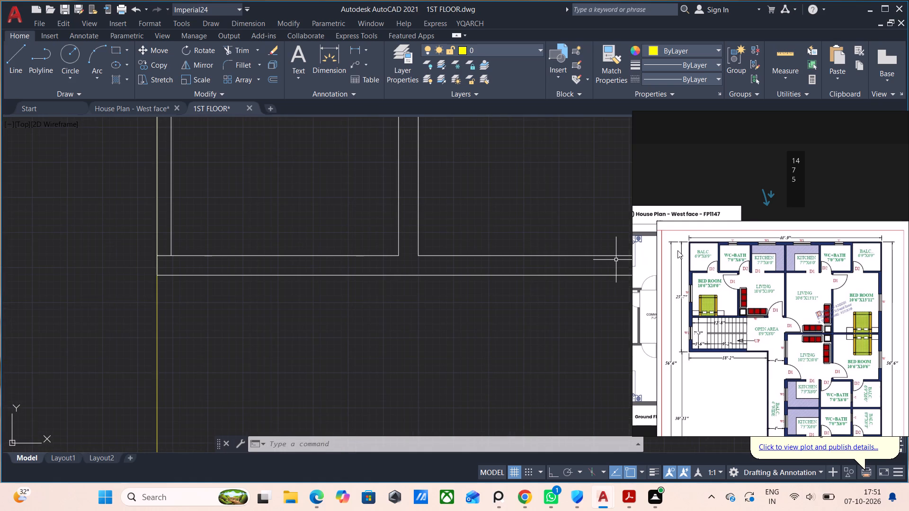
pyautogui.scroll(2, 678, 252)
pyautogui.moveTo(715, 261); pyautogui.dragTo(740, 306, button='middle')
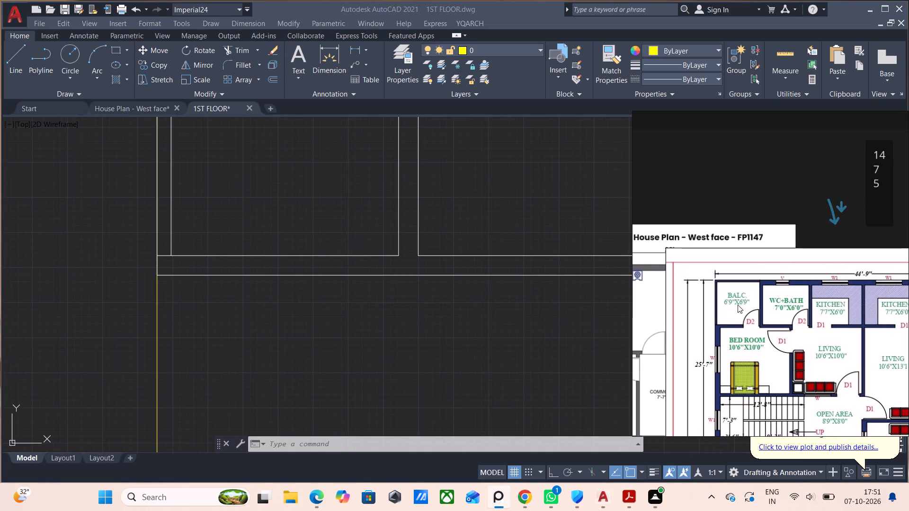
# Draw a horizontal line below the room row, spanning 44'-9" between the left and right vertical guide lines.
pyautogui.moveTo(321, 199); pyautogui.dragTo(343, 285, button='middle')
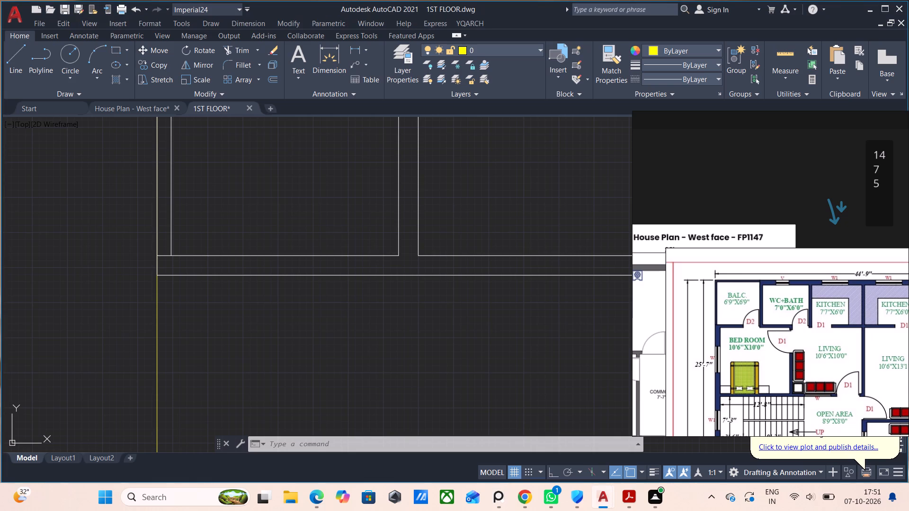
pyautogui.scroll(-3, 353, 255)
pyautogui.moveTo(345, 251); pyautogui.dragTo(217, 217, button='middle')
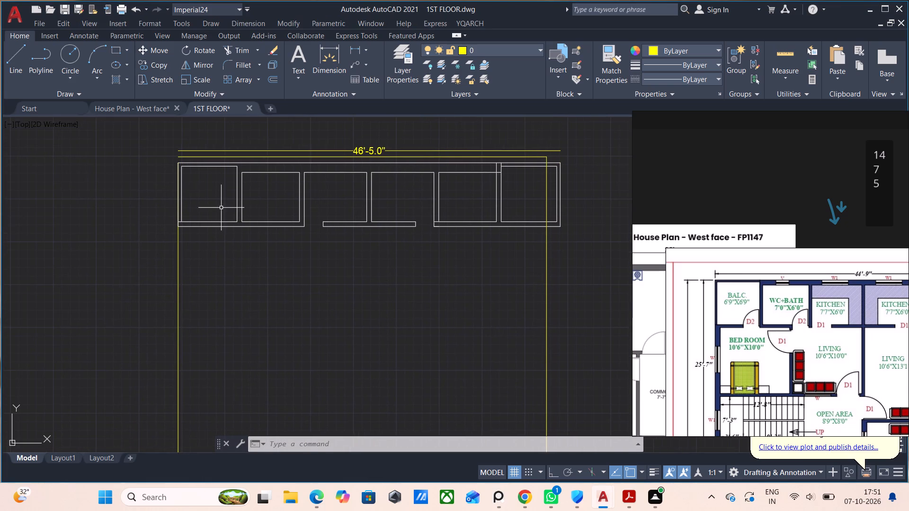
pyautogui.press('l')
pyautogui.press('Return')
pyautogui.click(176, 276)
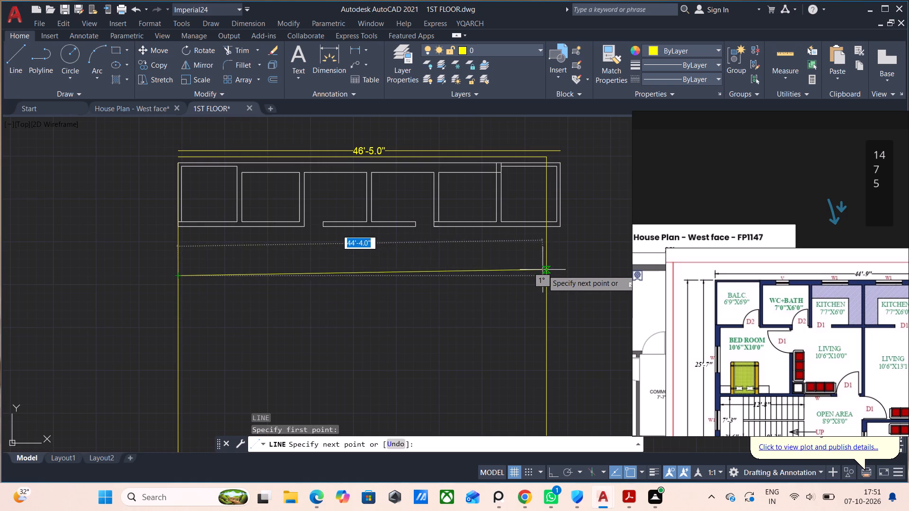
pyautogui.press('F8')
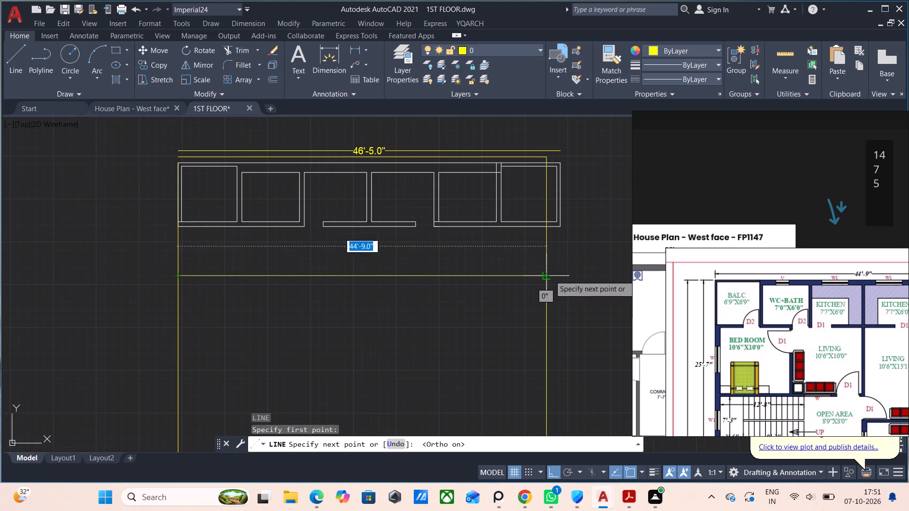
pyautogui.click(545, 275)
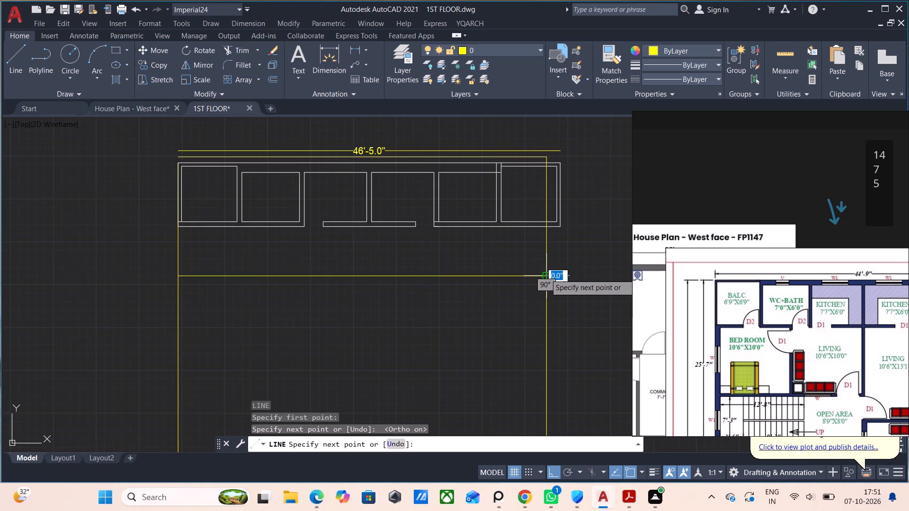
pyautogui.press('Escape')
# Start the YQArch wall command and choose WALL as the current wall layer.
pyautogui.moveTo(328, 297); pyautogui.dragTo(351, 295, button='middle')
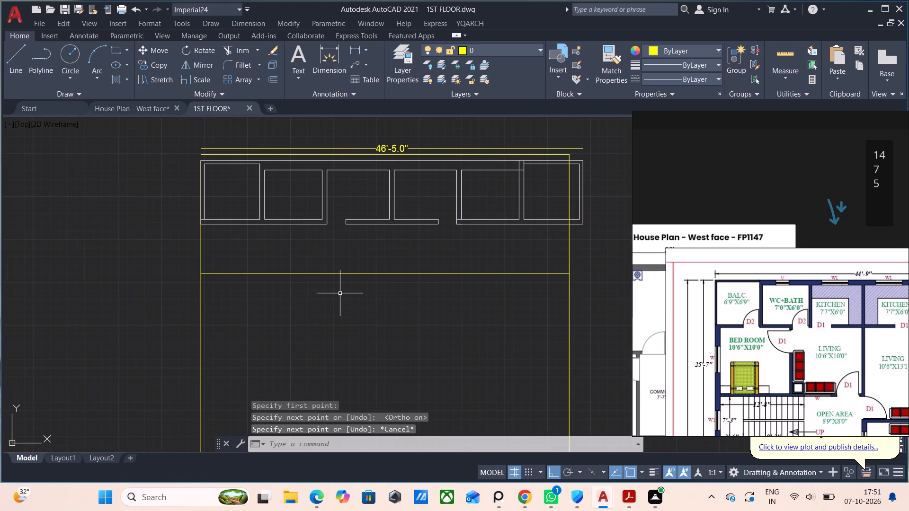
pyautogui.press('w')
pyautogui.press('w')
pyautogui.press('Return')
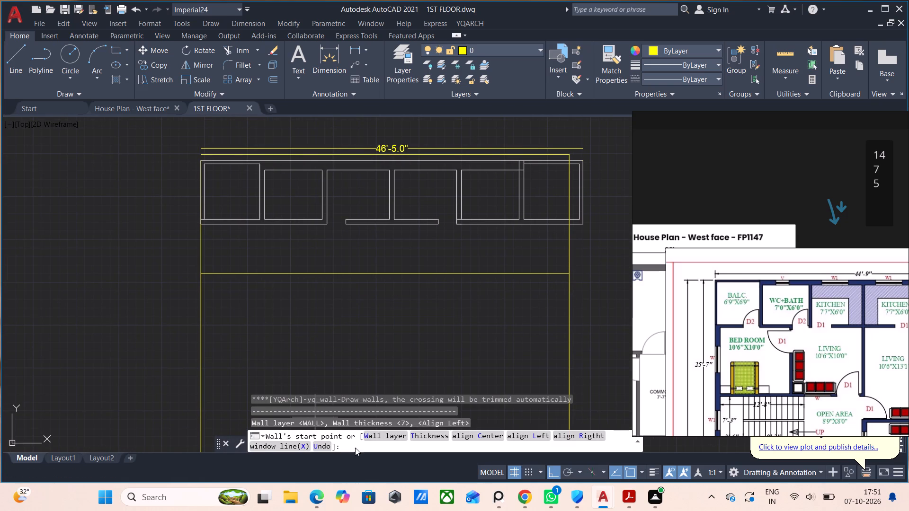
pyautogui.click(380, 438)
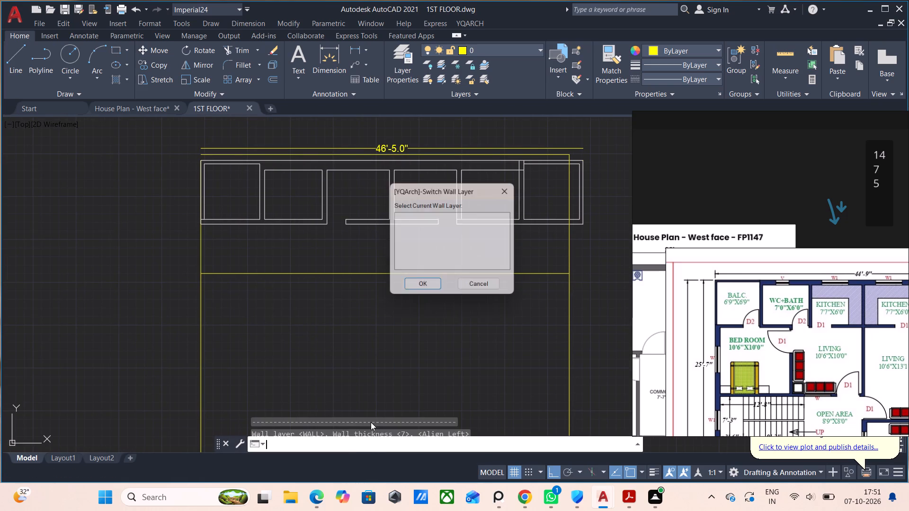
pyautogui.click(432, 286)
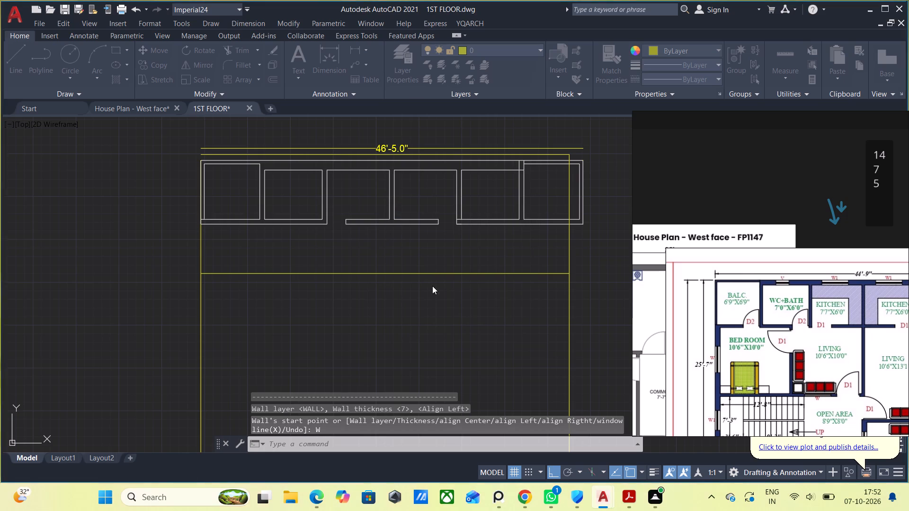
# Examine the reference plan's right-hand side, from the top balcony and bedroom sizes down to the lowest units and the 26'-7" bottom width.
pyautogui.scroll(-2, 718, 358)
pyautogui.moveTo(784, 356); pyautogui.dragTo(697, 279, button='middle')
pyautogui.scroll(4, 798, 259)
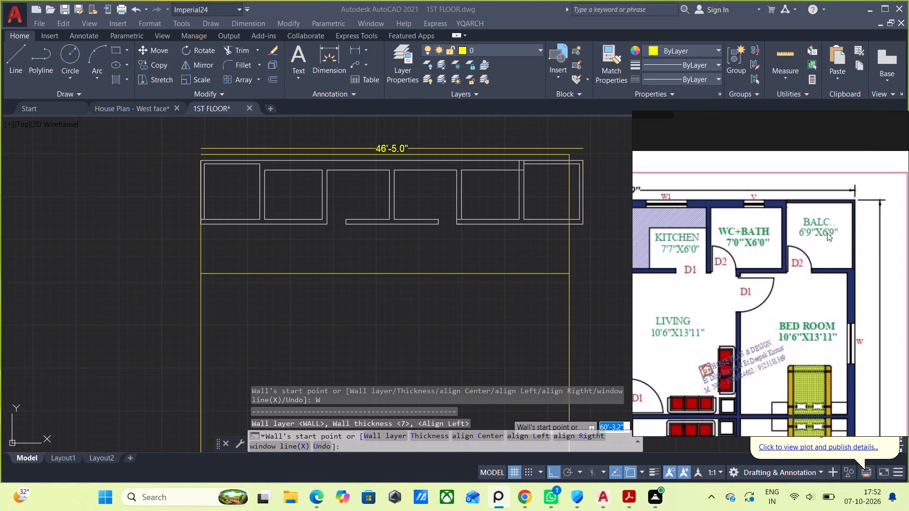
pyautogui.scroll(1, 846, 237)
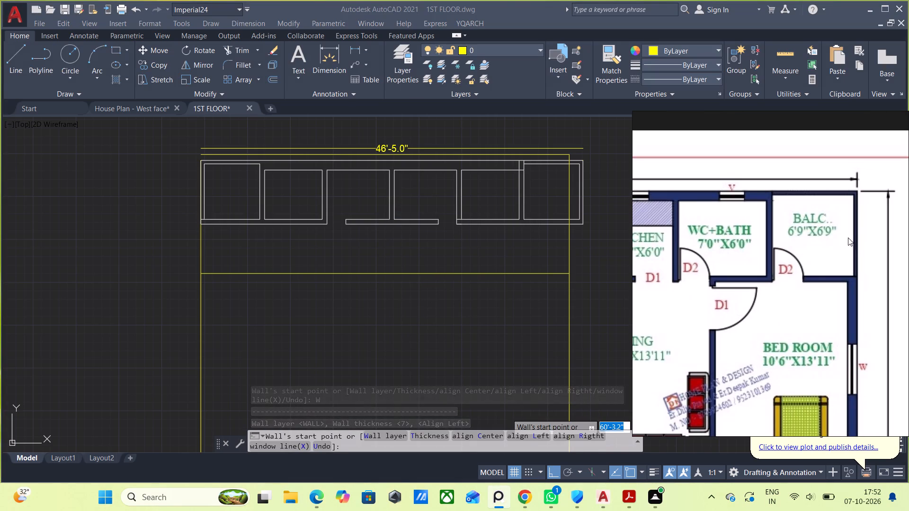
pyautogui.scroll(-1, 821, 247)
pyautogui.scroll(-1, 820, 349)
pyautogui.moveTo(825, 358); pyautogui.dragTo(849, 262, button='middle')
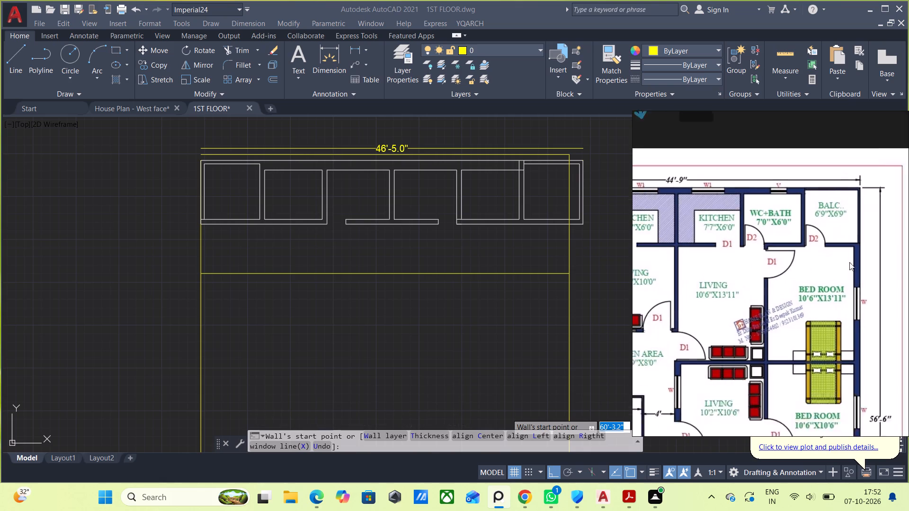
pyautogui.moveTo(849, 262); pyautogui.dragTo(860, 214, button='middle')
pyautogui.scroll(-4, 857, 289)
pyautogui.scroll(3, 842, 365)
pyautogui.moveTo(839, 387); pyautogui.dragTo(841, 300, button='middle')
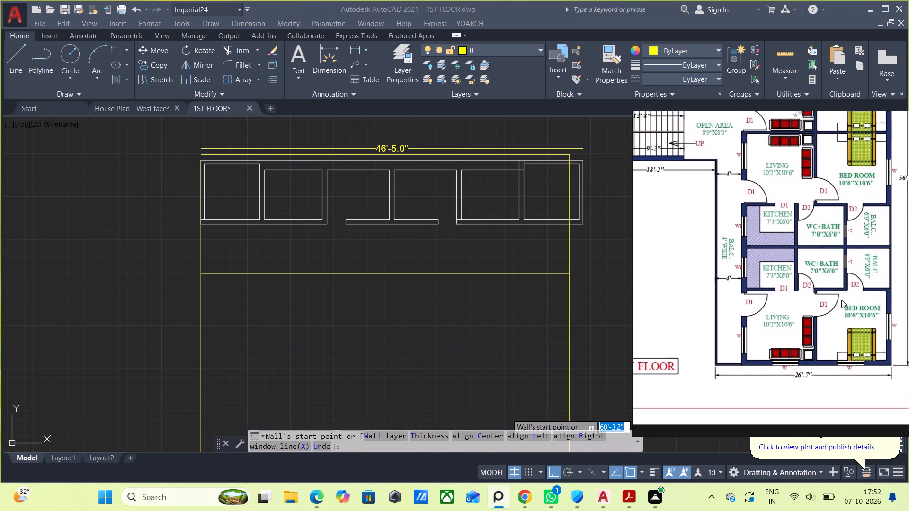
pyautogui.moveTo(841, 300); pyautogui.dragTo(841, 277, button='middle')
pyautogui.scroll(1, 848, 290)
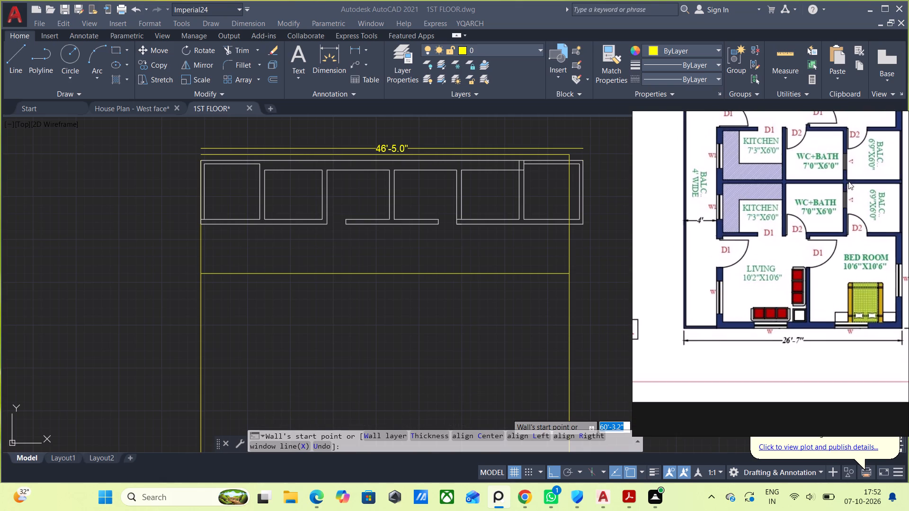
pyautogui.scroll(-2, 846, 214)
pyautogui.moveTo(828, 198); pyautogui.dragTo(815, 295, button='middle')
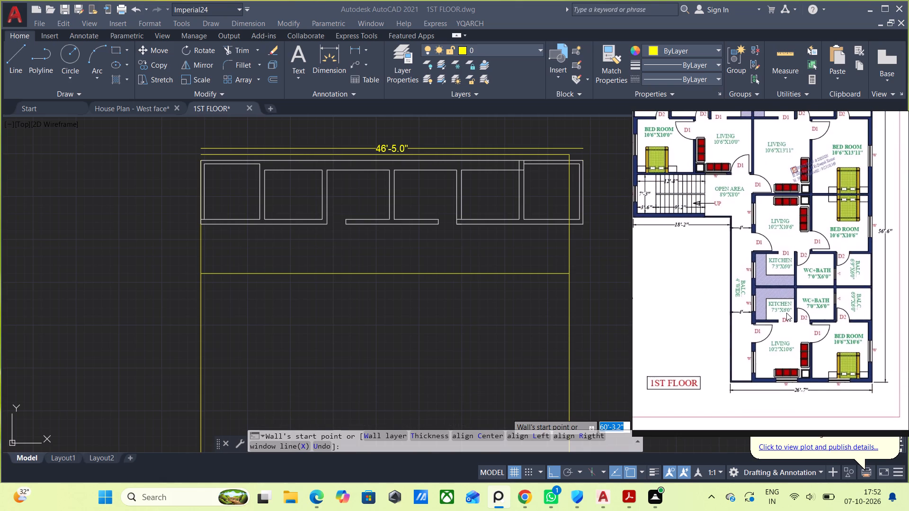
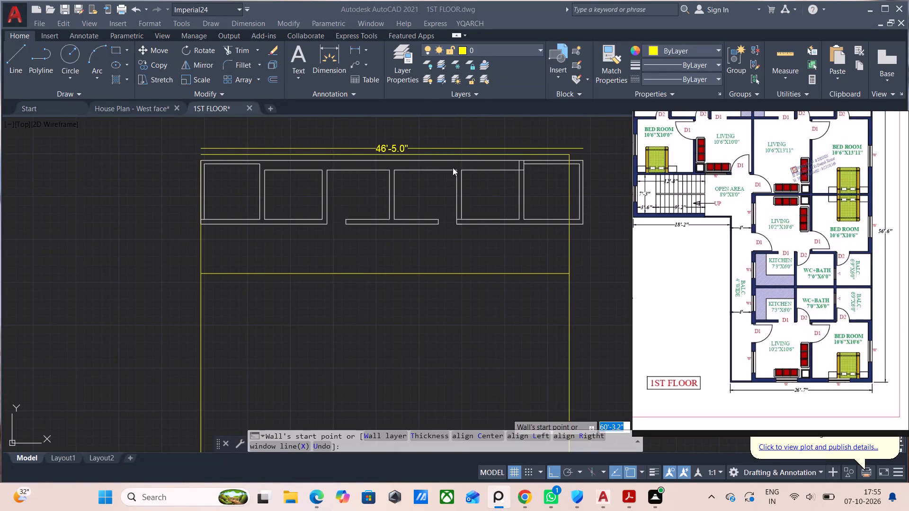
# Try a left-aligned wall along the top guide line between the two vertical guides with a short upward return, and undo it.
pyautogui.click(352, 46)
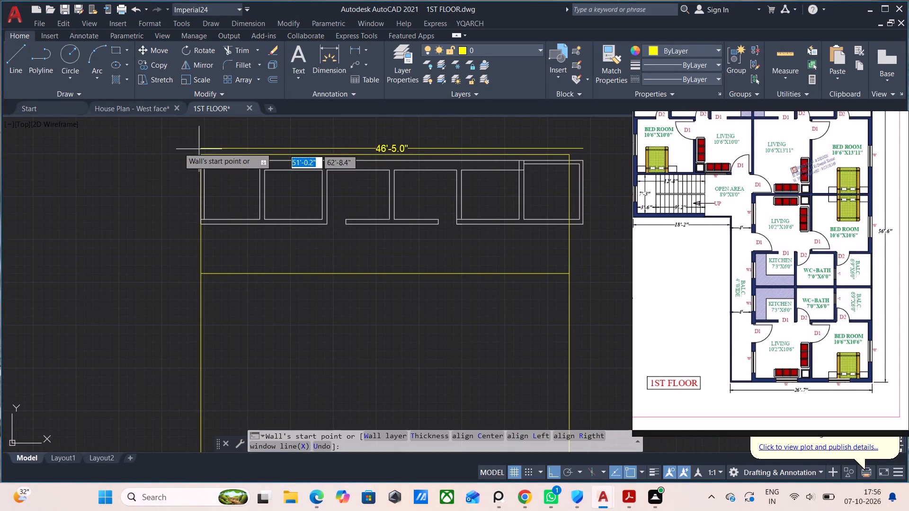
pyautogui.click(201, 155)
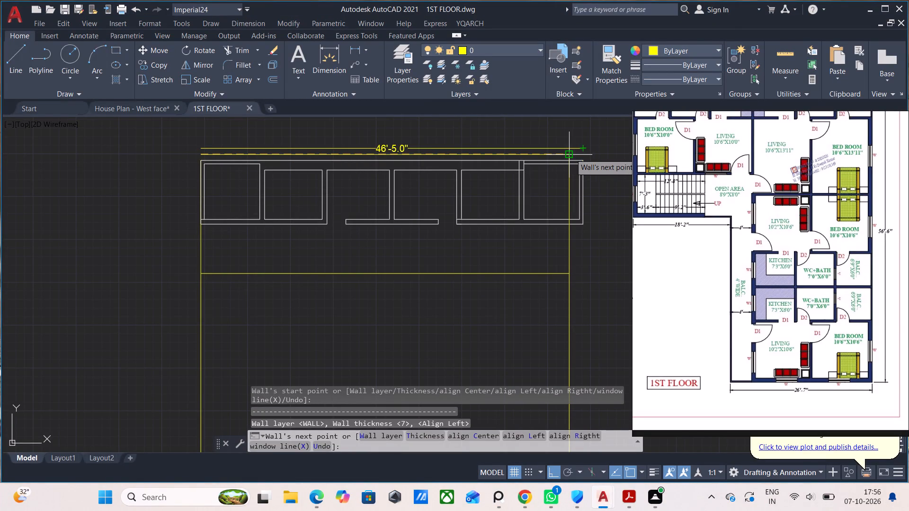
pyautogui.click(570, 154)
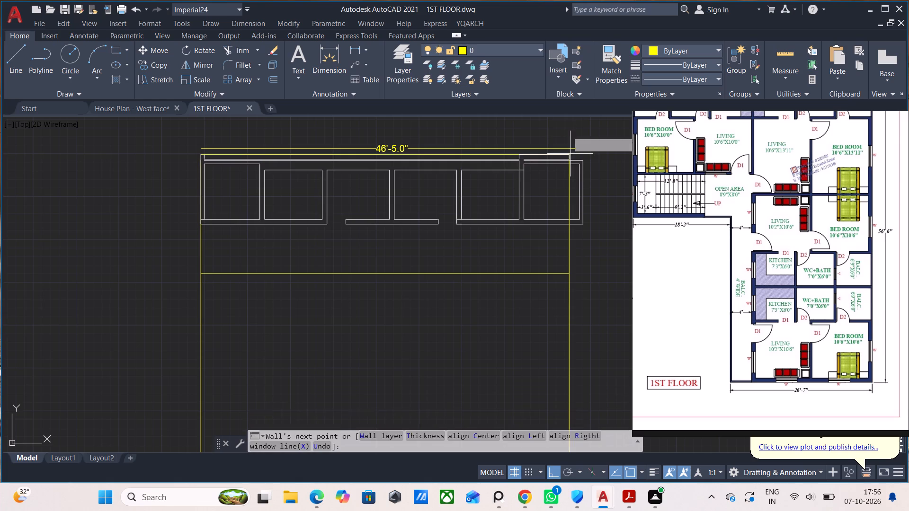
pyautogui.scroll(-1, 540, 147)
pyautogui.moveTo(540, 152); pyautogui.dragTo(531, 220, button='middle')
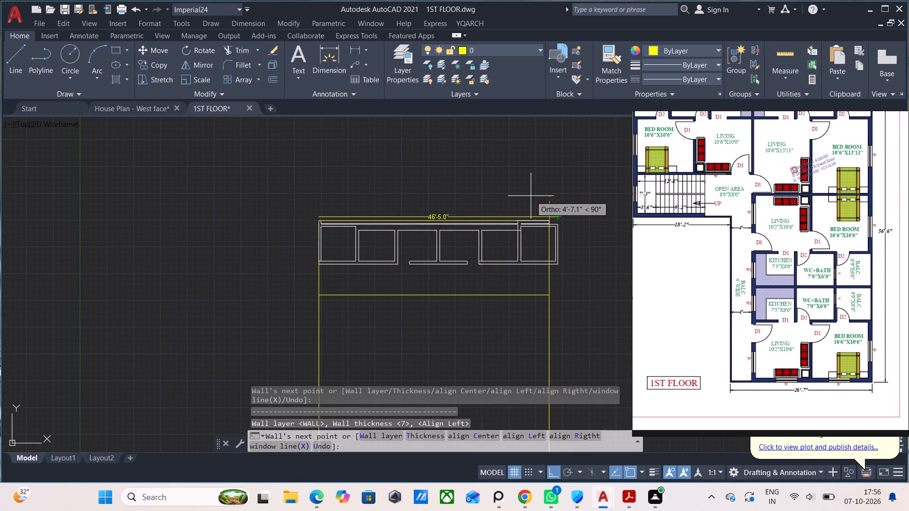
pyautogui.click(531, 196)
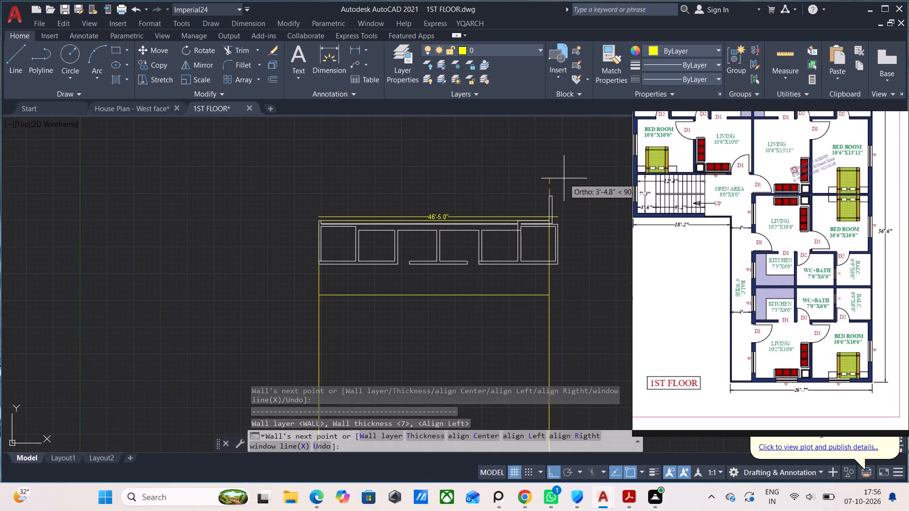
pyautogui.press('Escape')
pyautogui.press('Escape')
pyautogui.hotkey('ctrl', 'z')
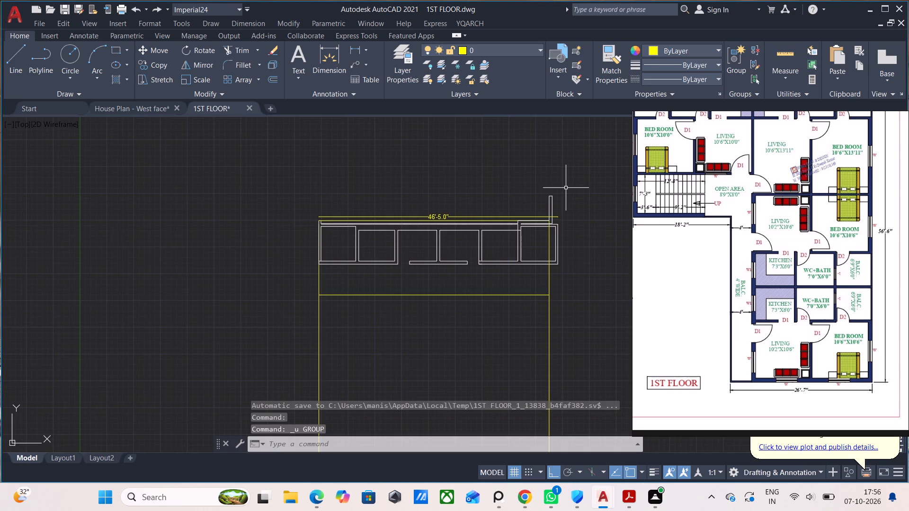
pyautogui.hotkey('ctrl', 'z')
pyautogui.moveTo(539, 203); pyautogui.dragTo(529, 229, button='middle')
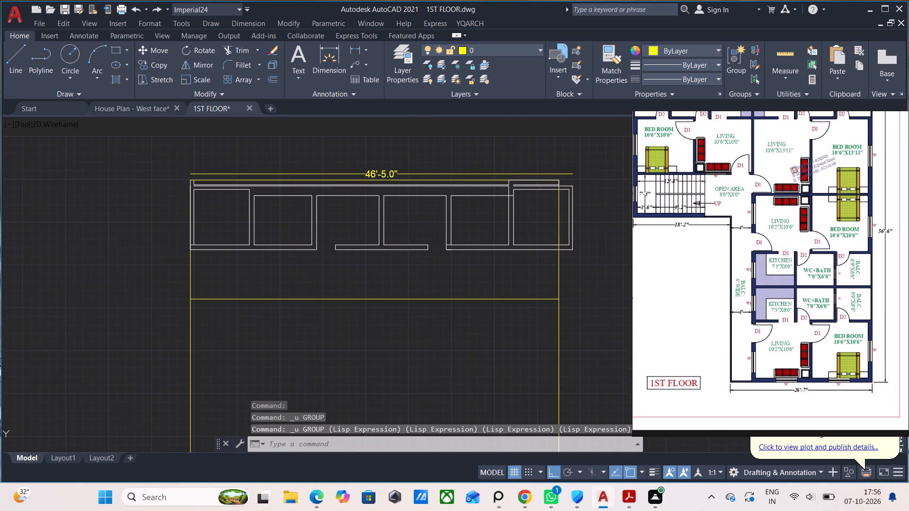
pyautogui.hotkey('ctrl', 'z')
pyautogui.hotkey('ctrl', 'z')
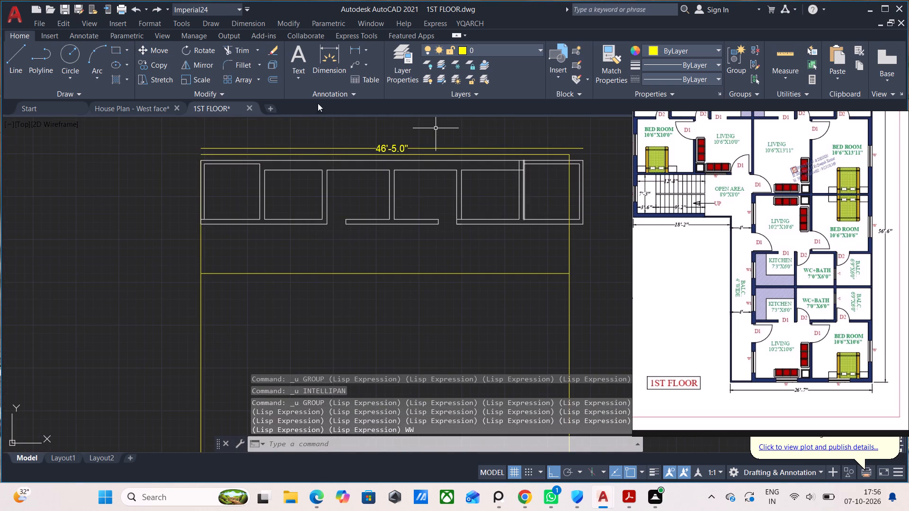
# Add a linear dimension across the top guide line between the vertical guides, placed above the room row's overall width dimension.
pyautogui.click(355, 48)
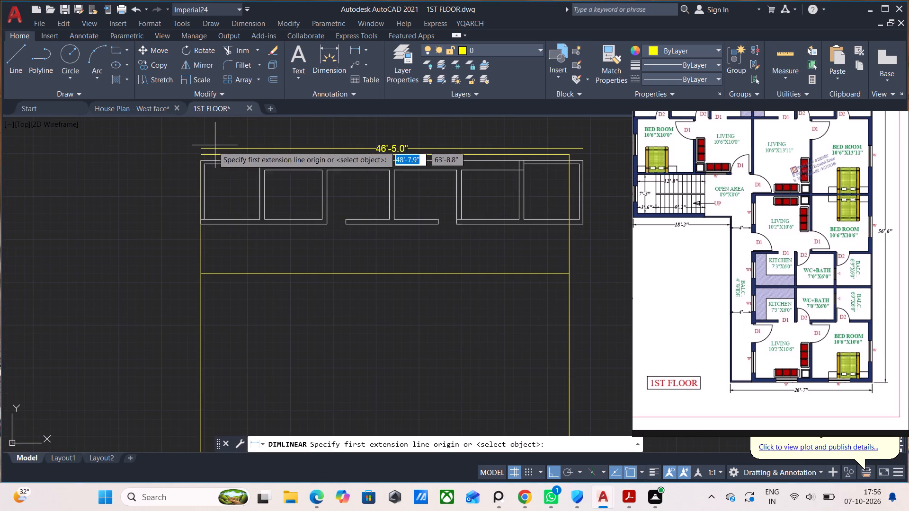
pyautogui.click(204, 156)
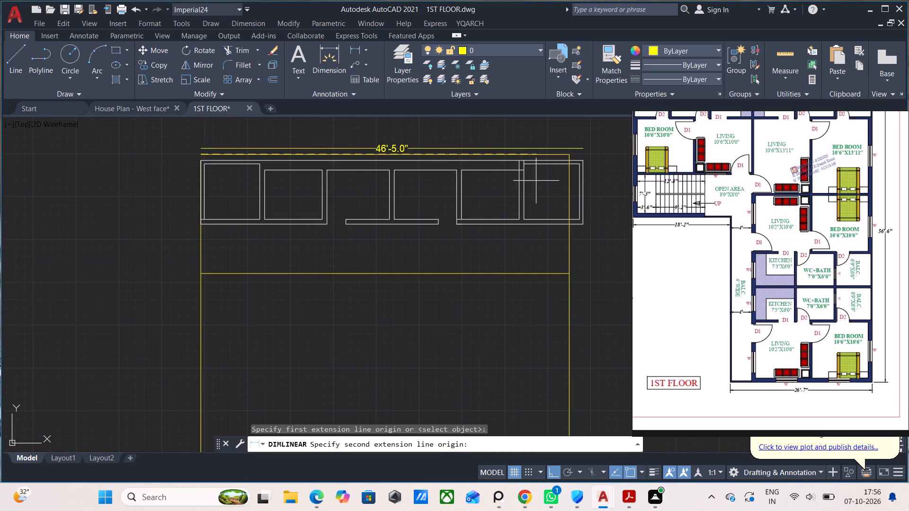
pyautogui.click(570, 154)
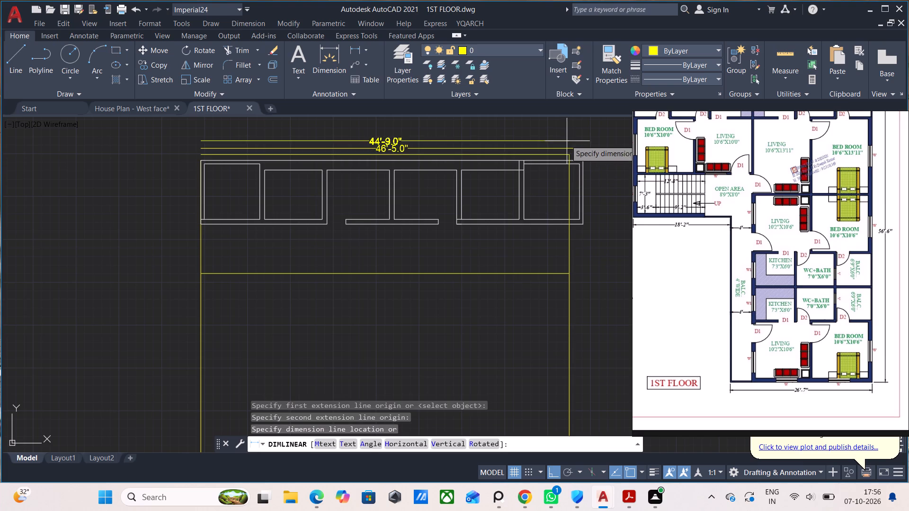
pyautogui.click(564, 132)
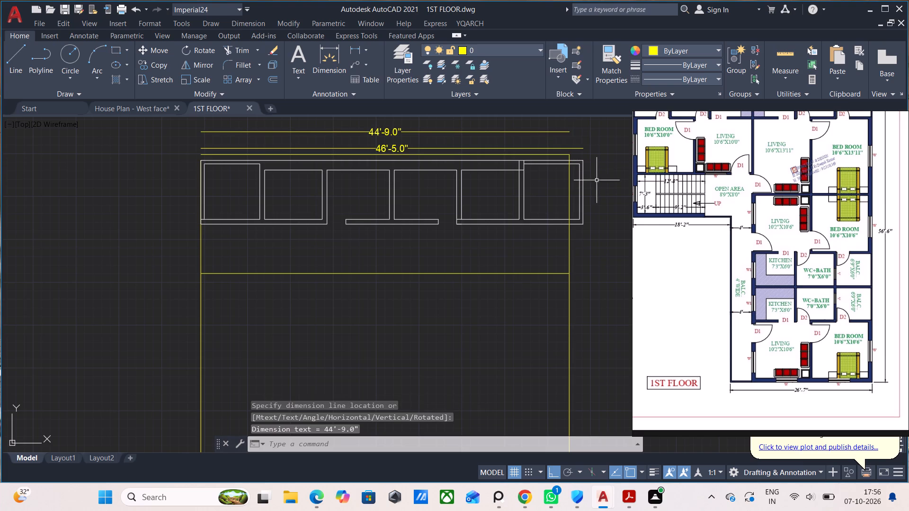
# Add a linear dimension from the vertical guide at the room row's right end to the end room's outer wall face.
pyautogui.moveTo(594, 190); pyautogui.dragTo(581, 261, button='middle')
pyautogui.scroll(1, 529, 247)
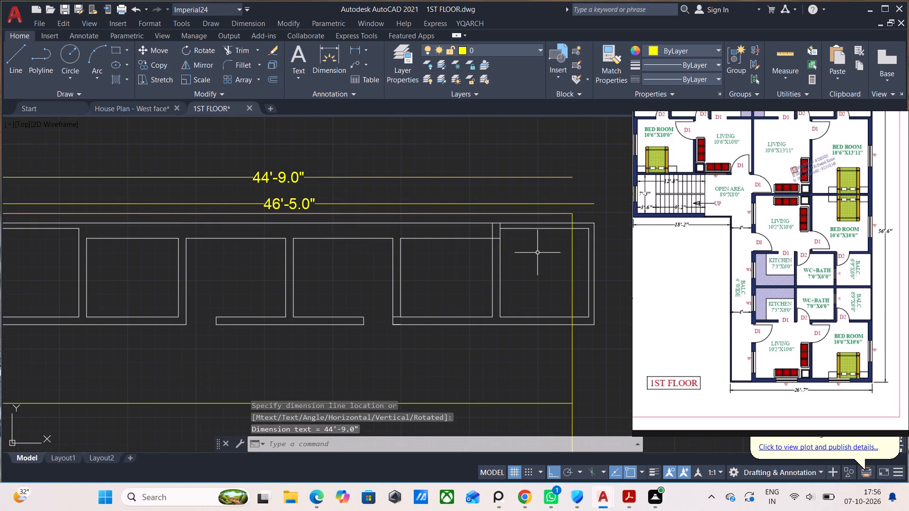
pyautogui.moveTo(560, 279); pyautogui.dragTo(519, 276, button='middle')
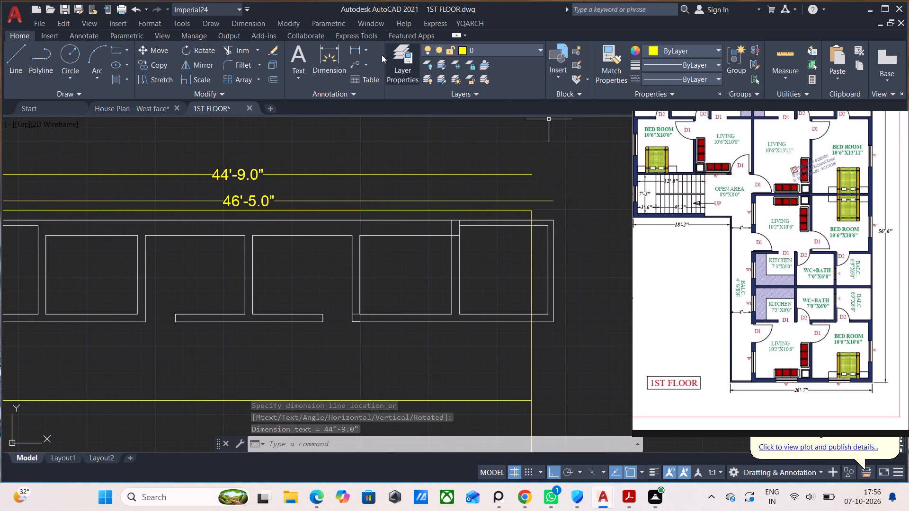
pyautogui.click(354, 47)
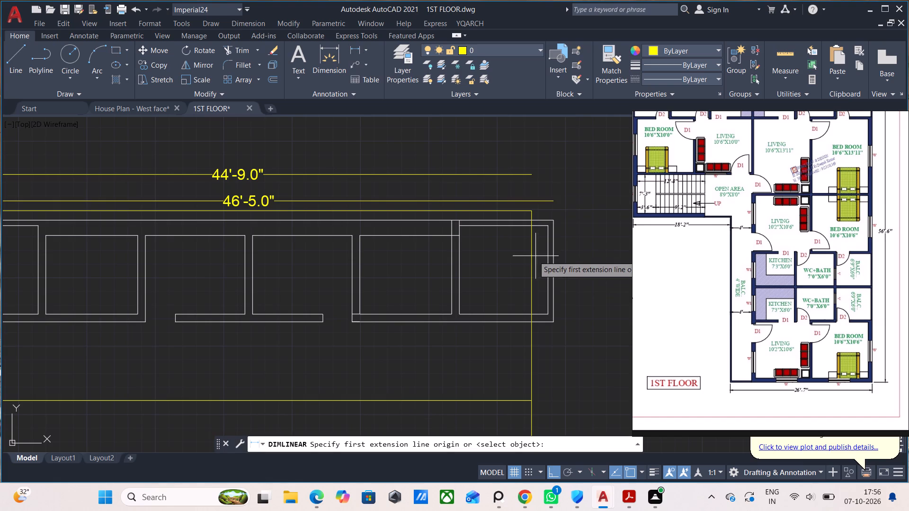
pyautogui.click(531, 282)
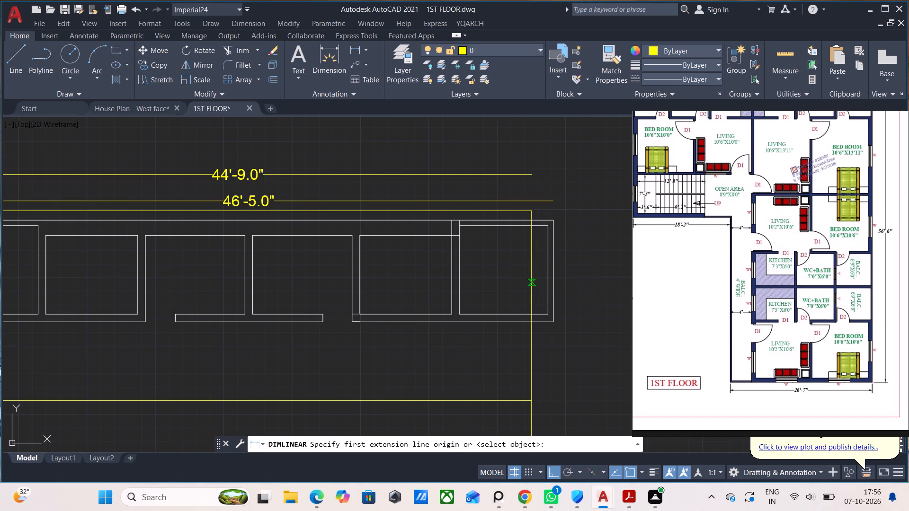
pyautogui.click(552, 280)
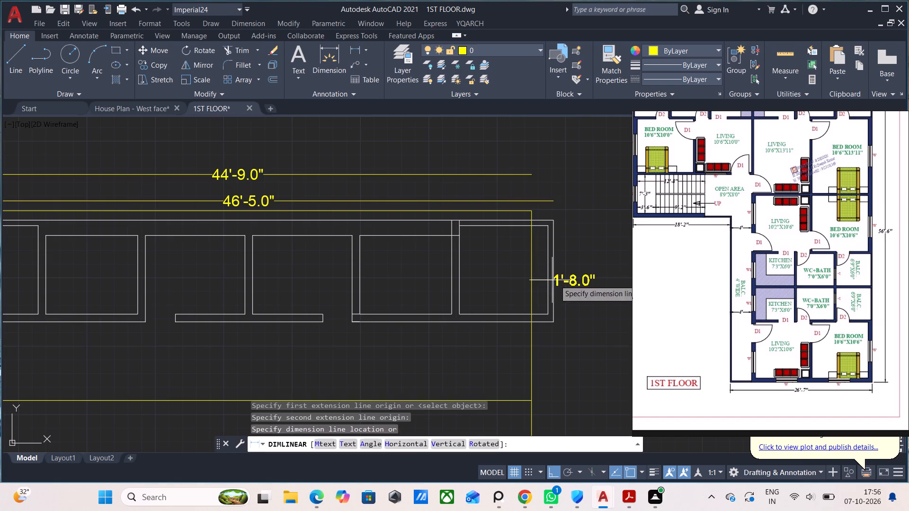
pyautogui.click(566, 294)
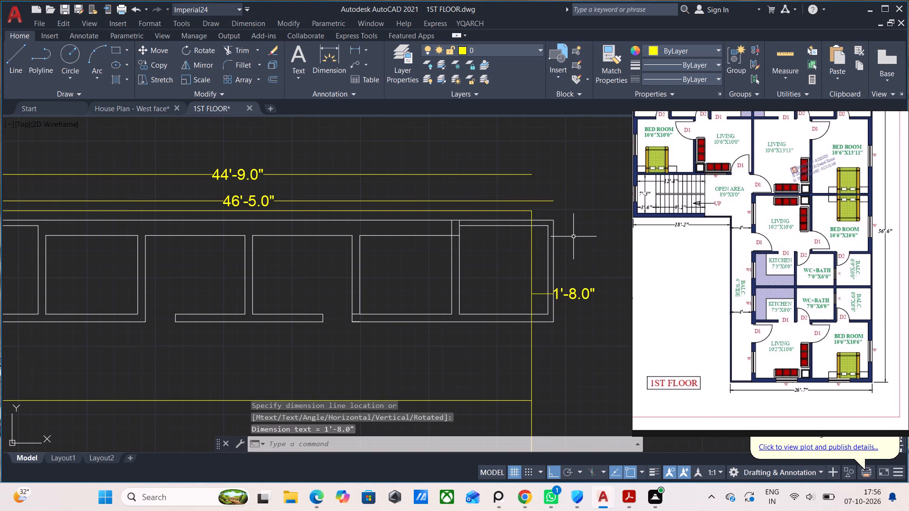
# Review the primary units format and precision options of the Standard dimension style.
pyautogui.press('d')
pyautogui.press('Return')
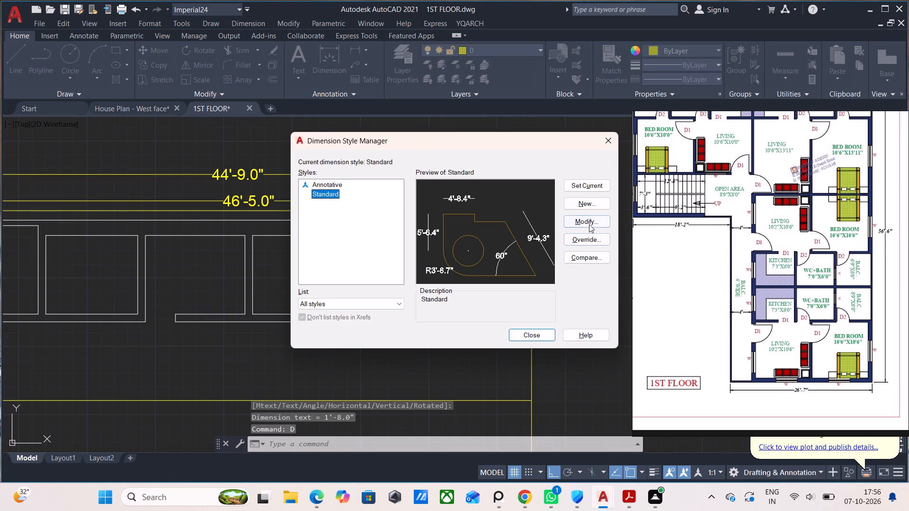
pyautogui.click(589, 220)
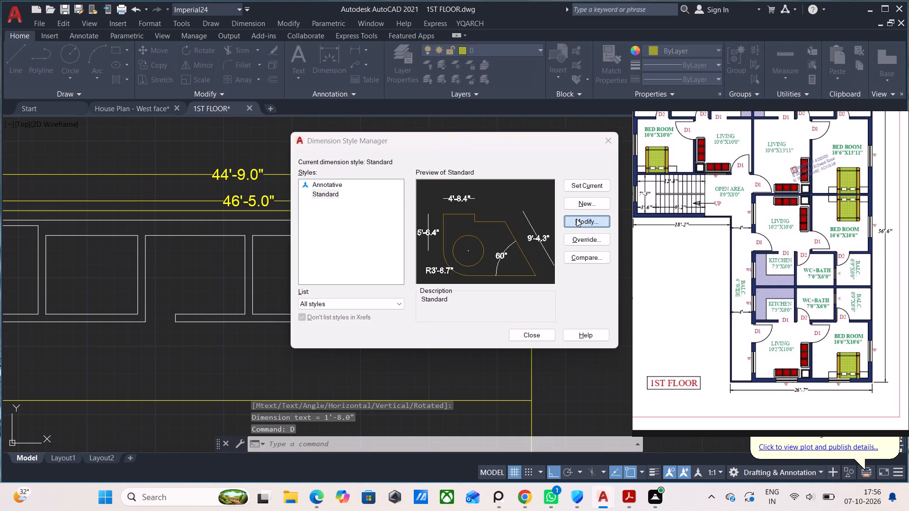
pyautogui.click(574, 223)
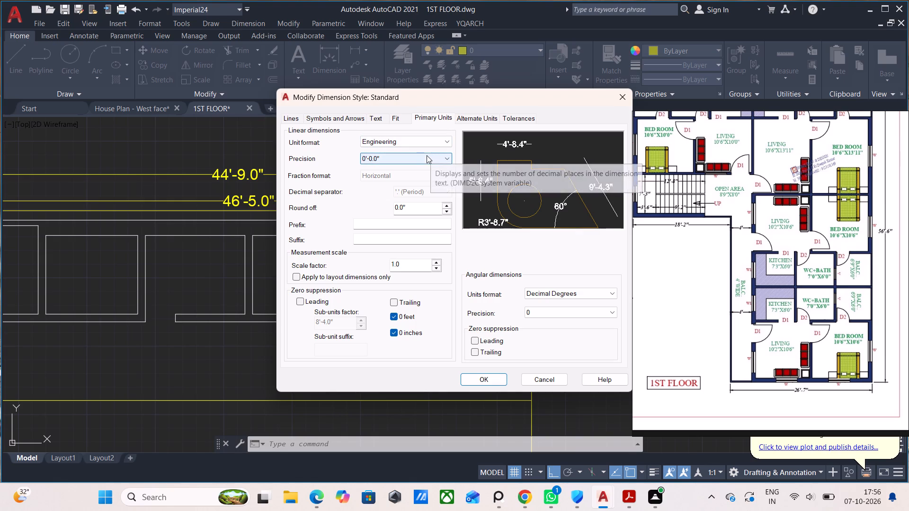
pyautogui.click(425, 163)
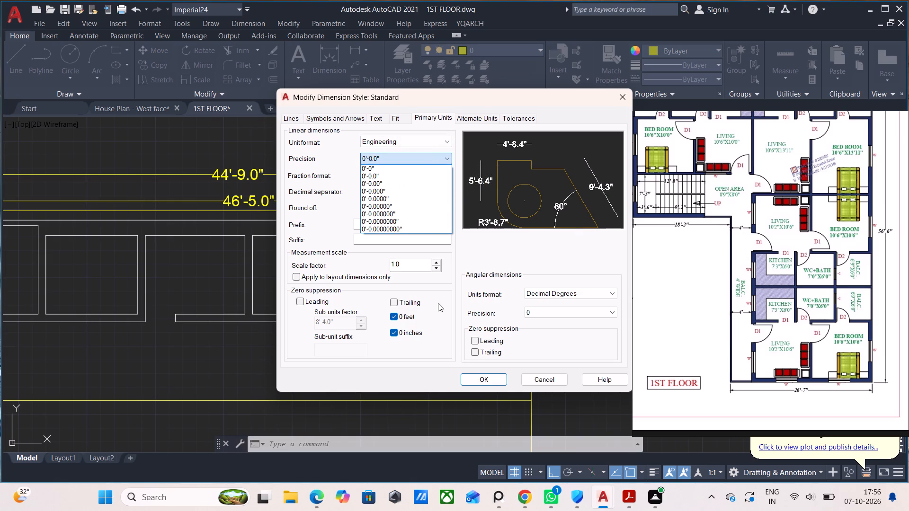
pyautogui.click(483, 376)
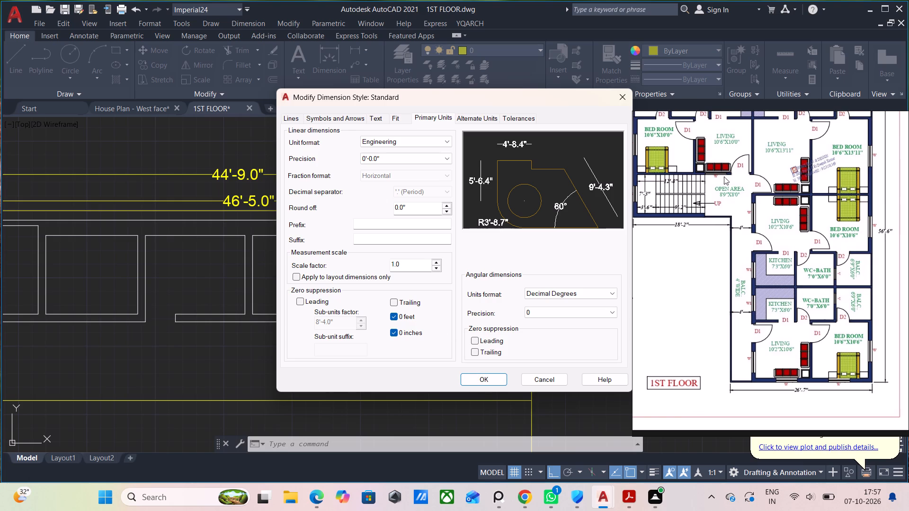
pyautogui.scroll(-2, 765, 232)
pyautogui.click(203, 274)
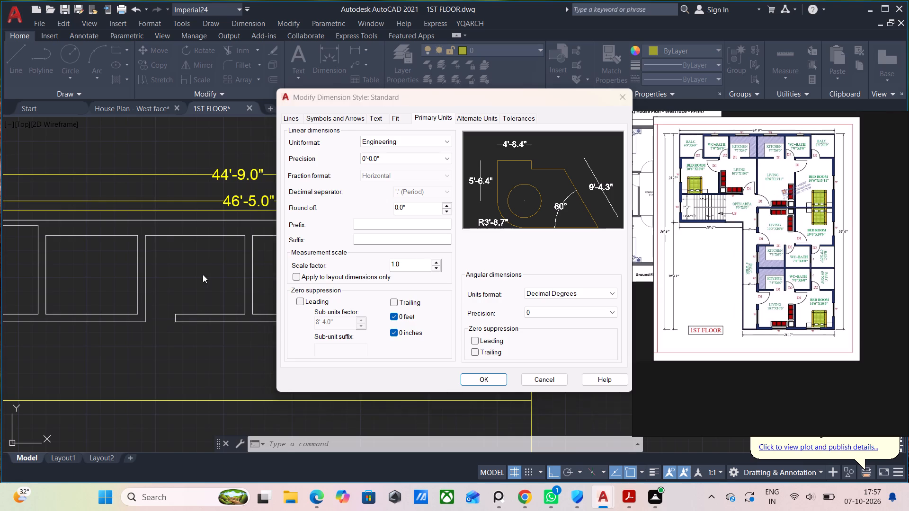
pyautogui.click(498, 380)
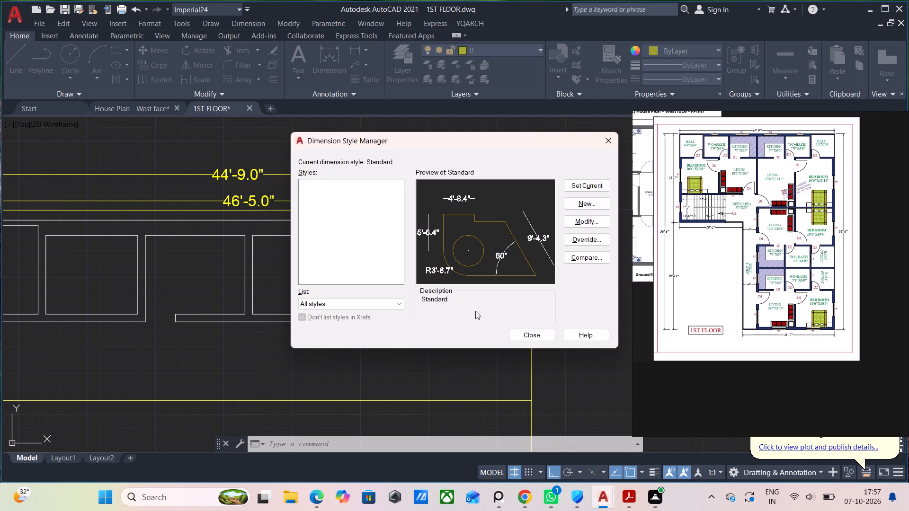
pyautogui.click(533, 336)
# Examine the reference plan's upper-left corner, including the balcony, bath, kitchen and bedroom sizes.
pyautogui.scroll(-1, 374, 296)
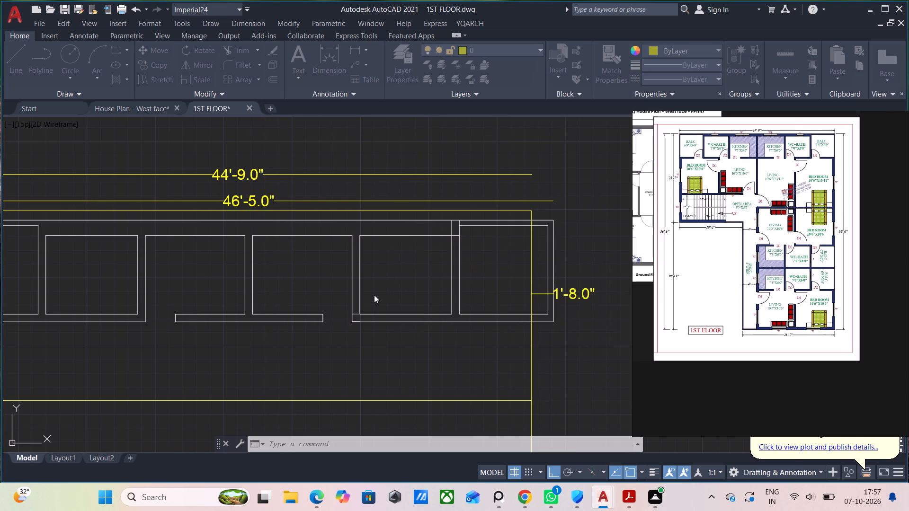
pyautogui.scroll(1, 376, 296)
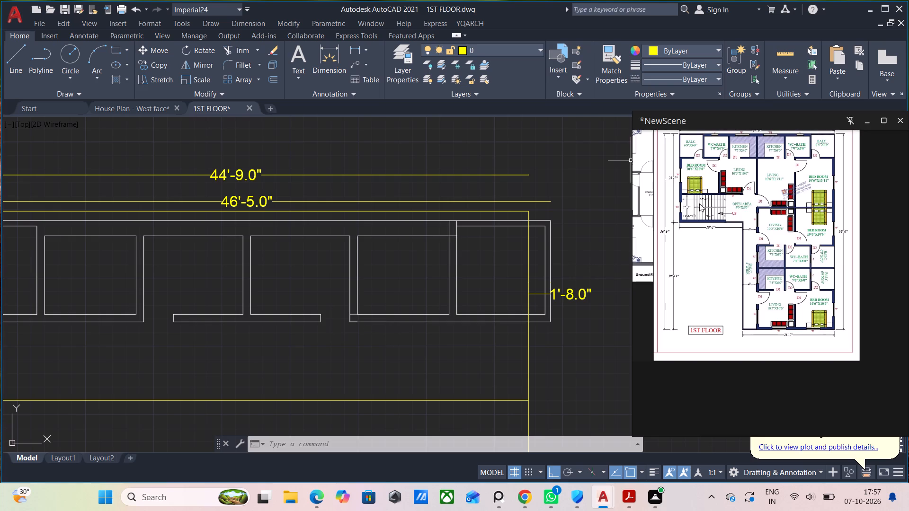
pyautogui.scroll(2, 705, 204)
pyautogui.moveTo(703, 183); pyautogui.dragTo(735, 332, button='middle')
pyautogui.scroll(2, 740, 231)
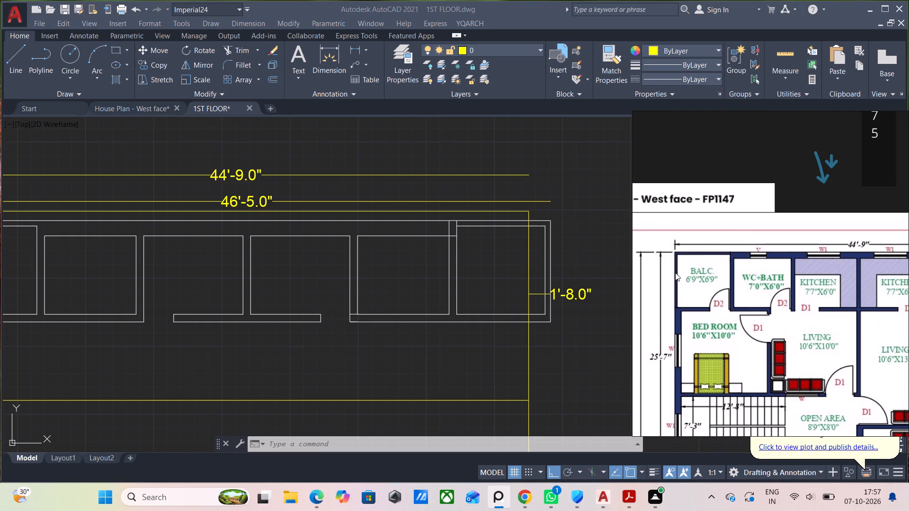
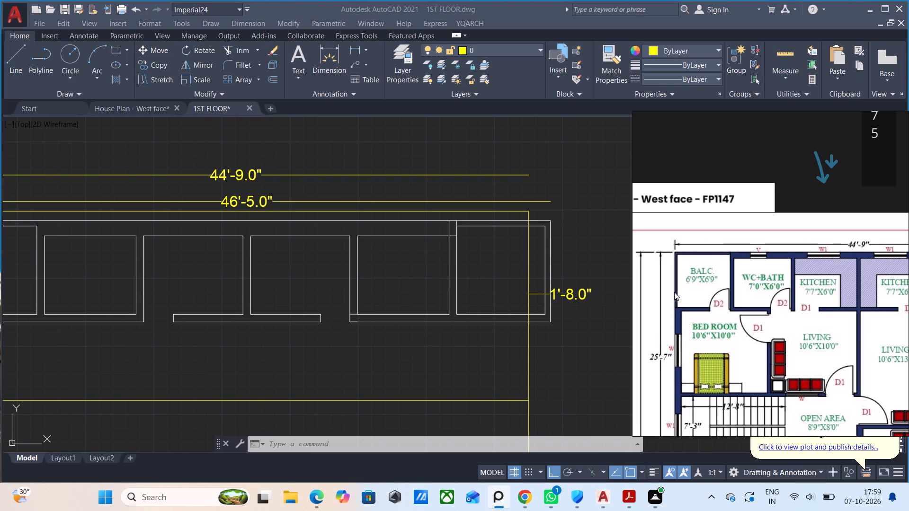
# Quick-measure the end room at the row's right end for comparison with the balcony size on the reference plan.
pyautogui.scroll(1, 686, 300)
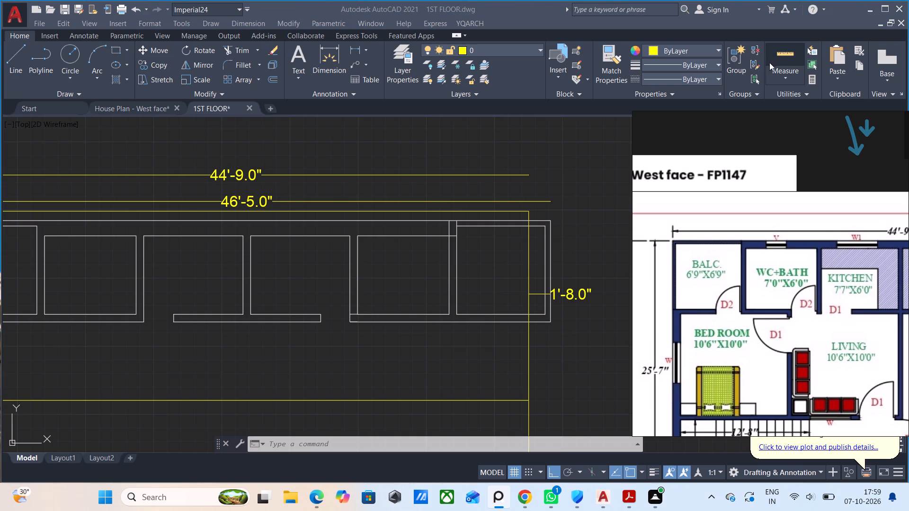
pyautogui.click(781, 66)
pyautogui.click(782, 78)
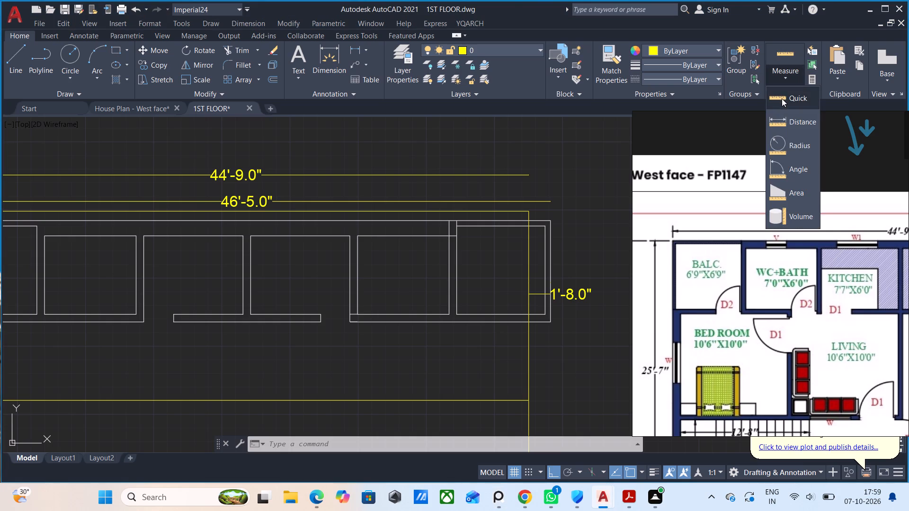
pyautogui.click(782, 99)
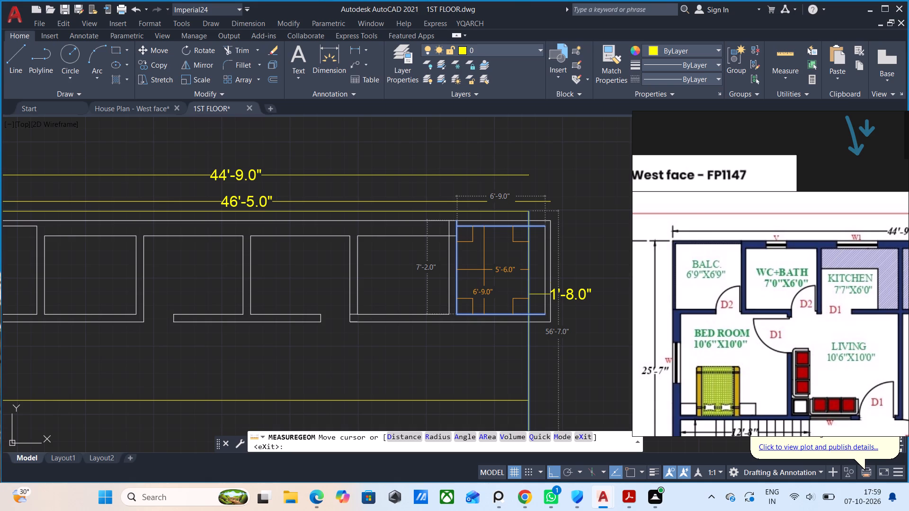
pyautogui.press('Escape')
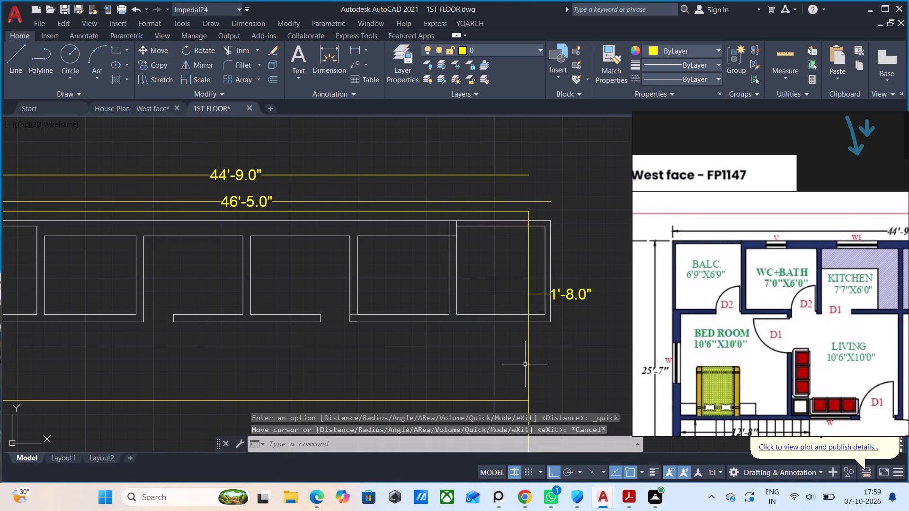
# Erase the vertical yellow guide line that crosses the end room at the row's right end.
pyautogui.click(529, 368)
pyautogui.press('Delete')
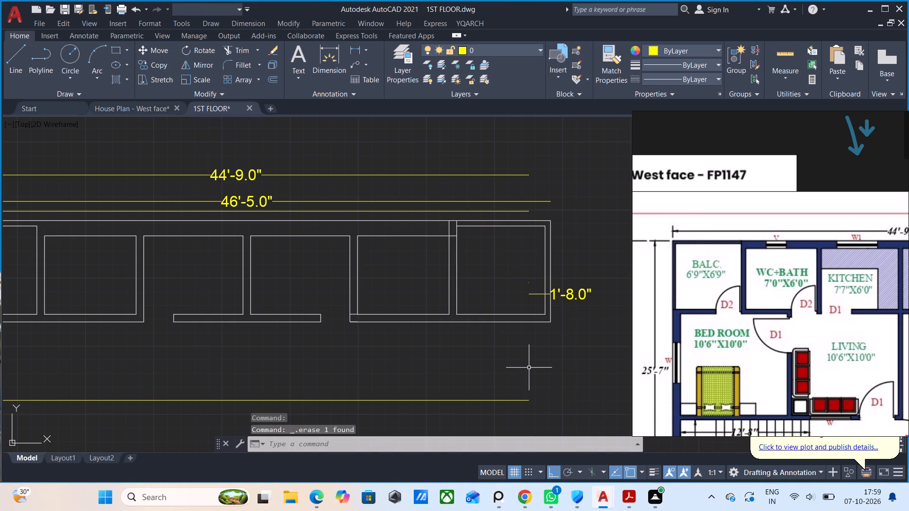
# Quick-measure the right end room again and compare it with the balcony and bath at the reference plan's upper-right corner.
pyautogui.click(784, 57)
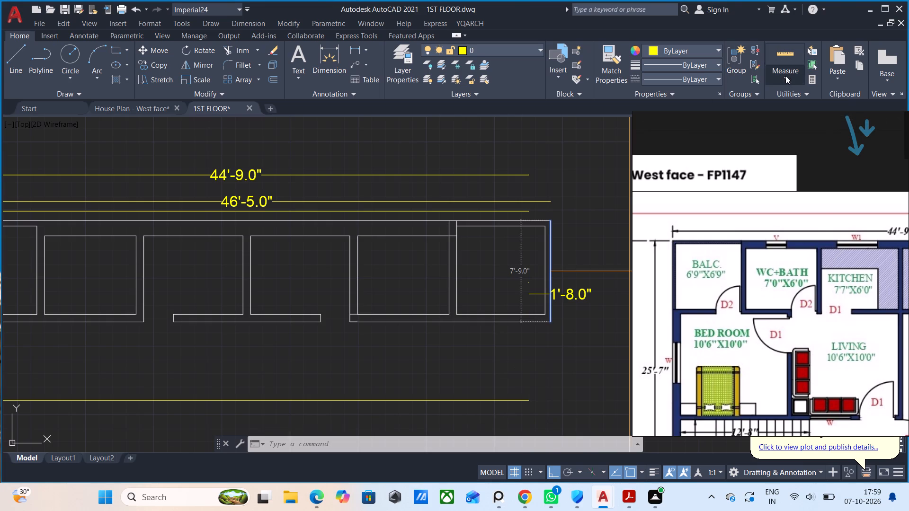
pyautogui.click(785, 75)
pyautogui.click(784, 100)
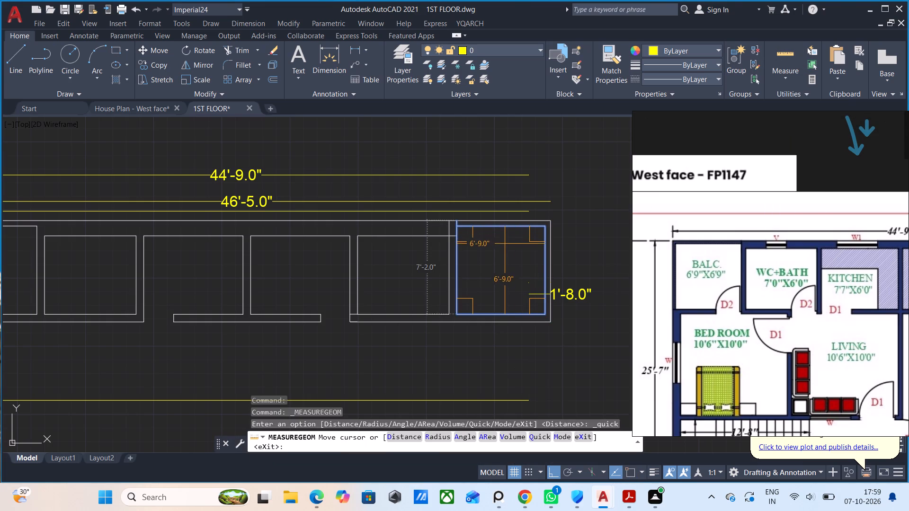
pyautogui.scroll(-3, 755, 291)
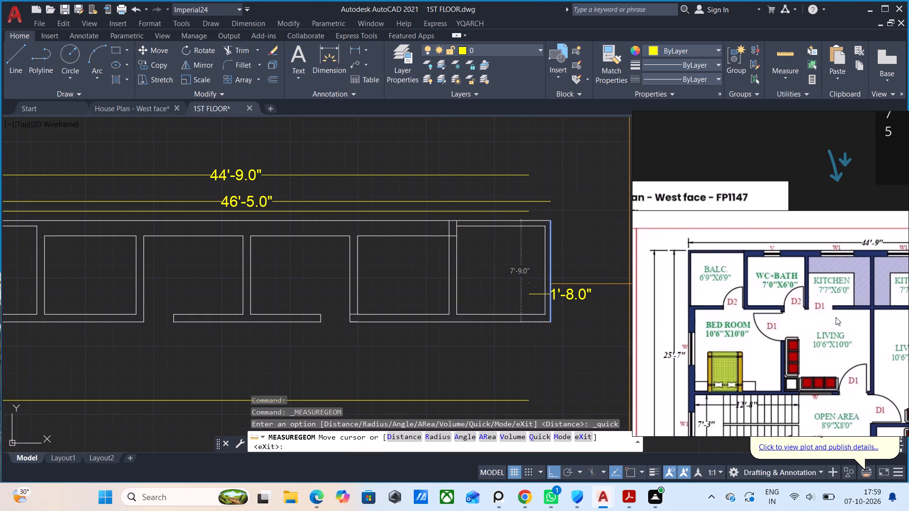
pyautogui.moveTo(823, 318); pyautogui.dragTo(748, 326, button='middle')
pyautogui.scroll(3, 857, 279)
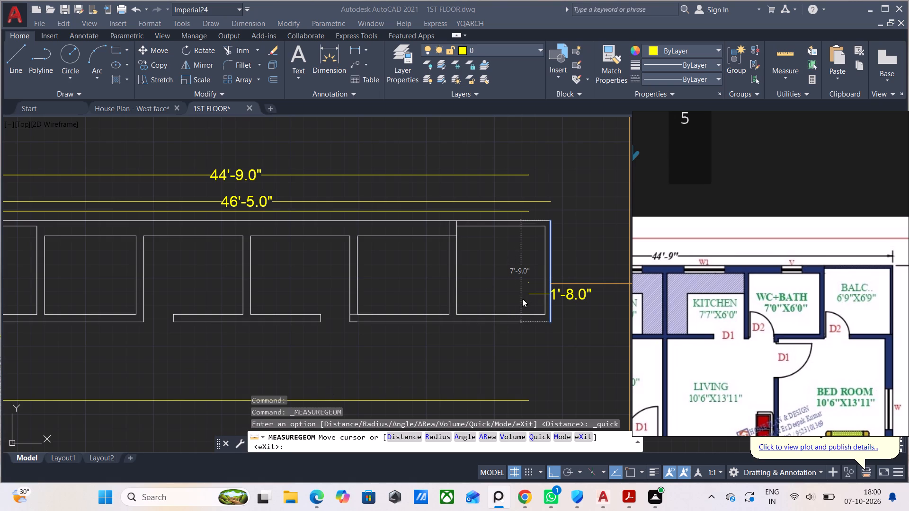
# Examine the reference plan's full upper room row, from the right-hand kitchen back to the left-hand balcony.
pyautogui.scroll(-1, 503, 309)
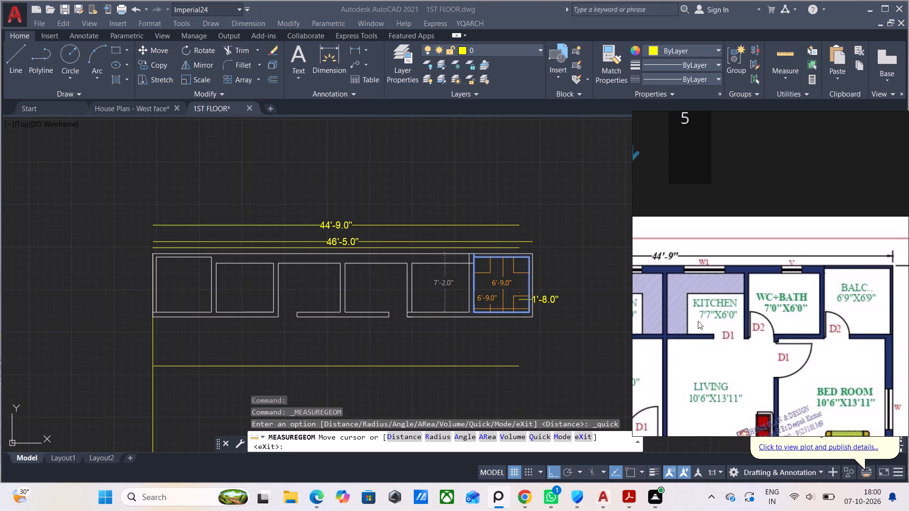
pyautogui.scroll(-1, 701, 321)
pyautogui.moveTo(716, 329); pyautogui.dragTo(797, 328, button='middle')
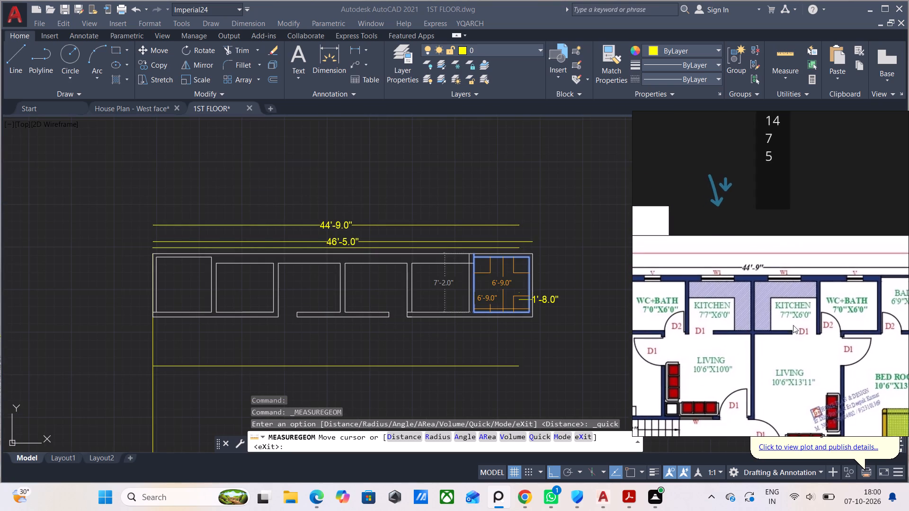
pyautogui.scroll(-2, 787, 325)
pyautogui.moveTo(775, 329); pyautogui.dragTo(775, 308, button='middle')
pyautogui.scroll(1, 728, 317)
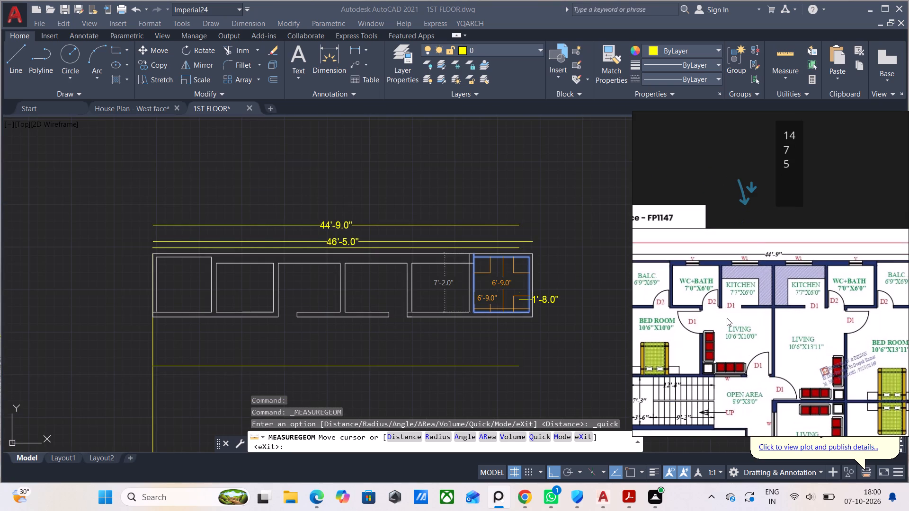
pyautogui.moveTo(723, 320); pyautogui.dragTo(746, 336, button='middle')
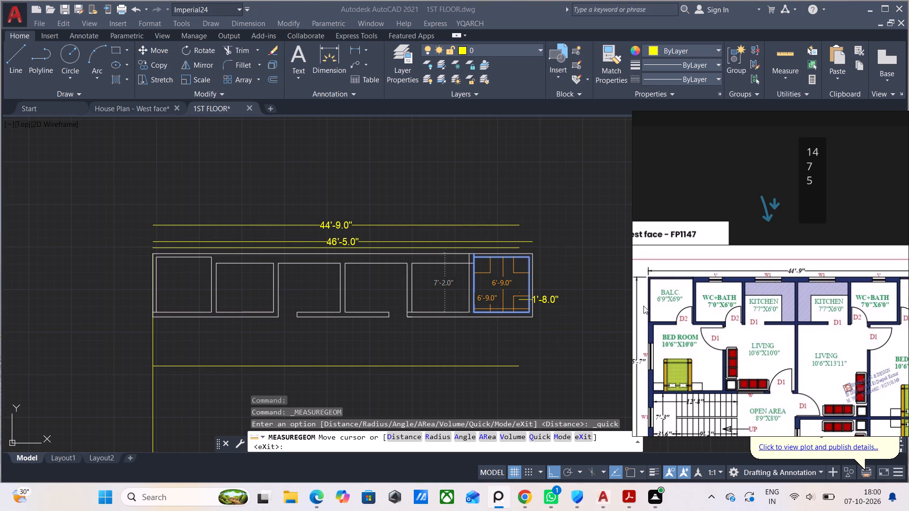
pyautogui.scroll(2, 691, 308)
pyautogui.moveTo(700, 318); pyautogui.dragTo(775, 364, button='middle')
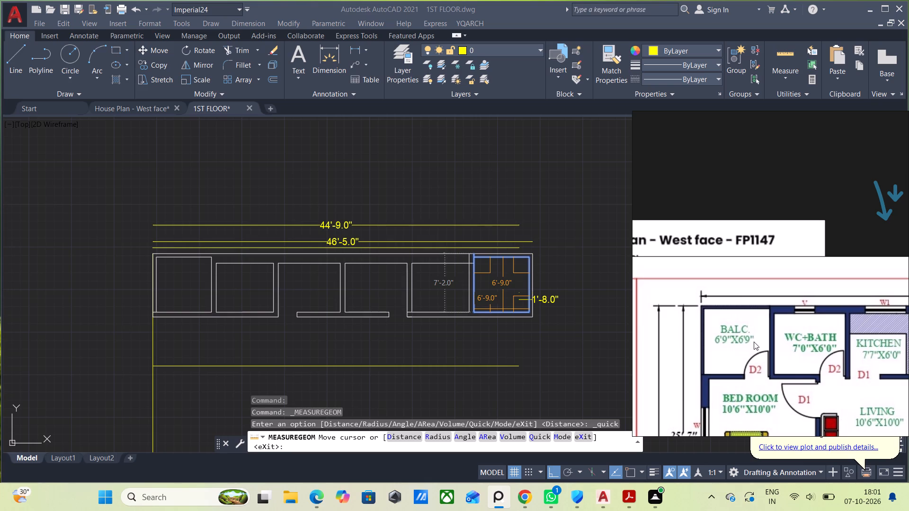
# Quick-measure the left rooms and lower wall segments of the row against the reference's balcony, bath and kitchen sizes.
pyautogui.scroll(1, 208, 315)
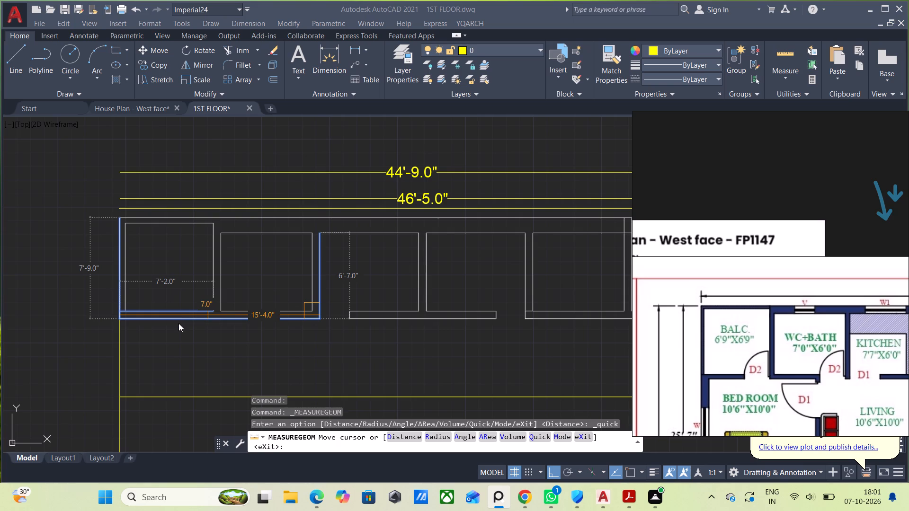
pyautogui.scroll(-2, 653, 318)
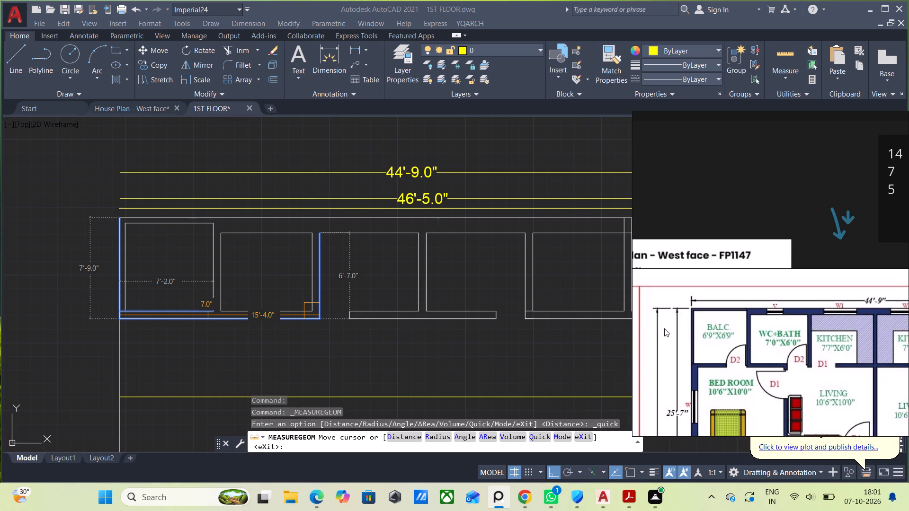
pyautogui.moveTo(665, 332); pyautogui.dragTo(626, 332, button='middle')
pyautogui.scroll(3, 658, 321)
pyautogui.moveTo(713, 323); pyautogui.dragTo(609, 333, button='middle')
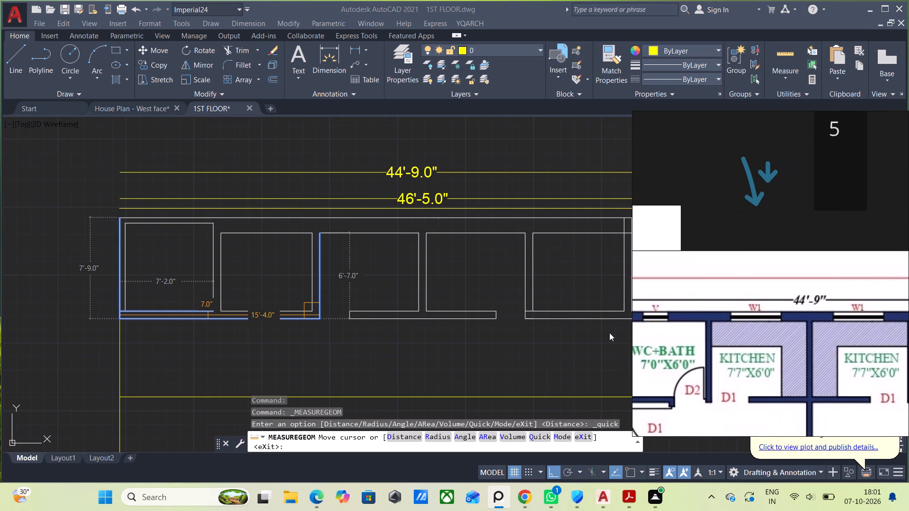
pyautogui.moveTo(609, 333); pyautogui.dragTo(605, 334, button='middle')
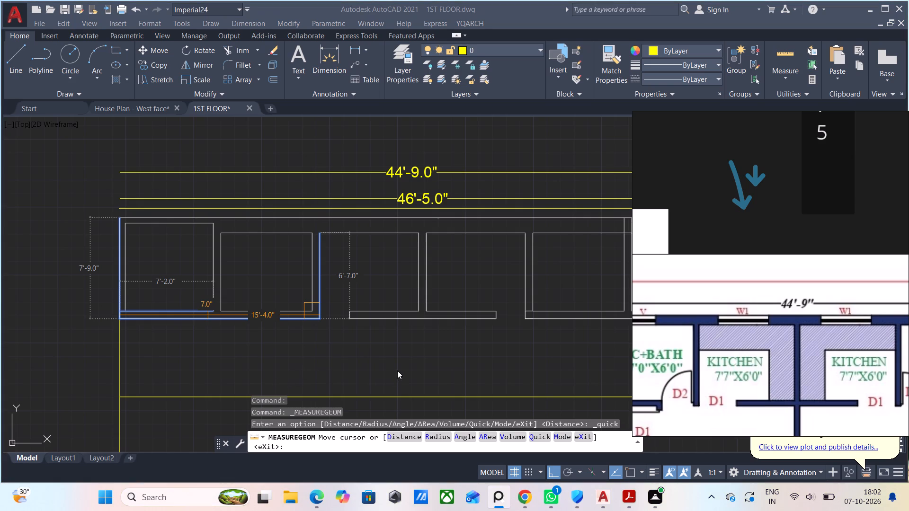
pyautogui.moveTo(397, 370); pyautogui.dragTo(365, 352, button='middle')
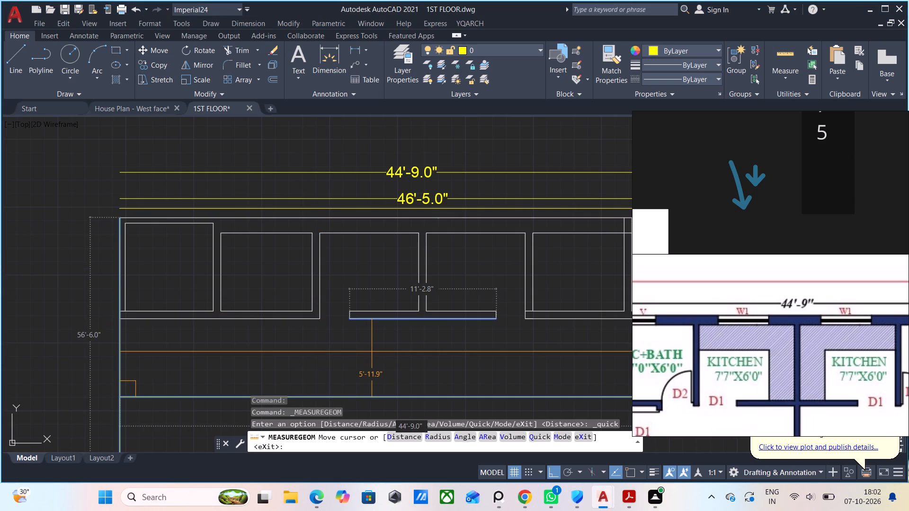
pyautogui.press('Escape')
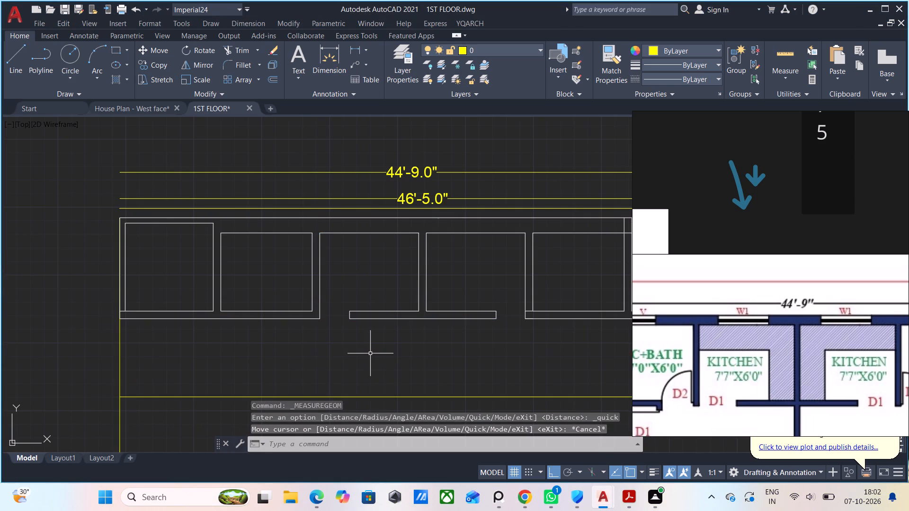
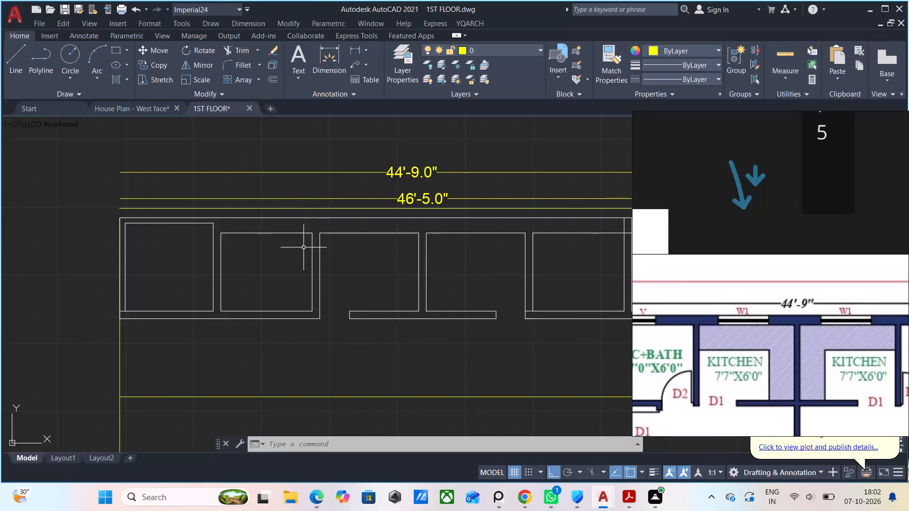
# Undo the recent quick measurements and the erasure of the vertical yellow guide line at the room row's right end.
pyautogui.moveTo(306, 262); pyautogui.dragTo(296, 212, button='middle')
pyautogui.scroll(-1, 298, 314)
pyautogui.moveTo(358, 310); pyautogui.dragTo(330, 291, button='middle')
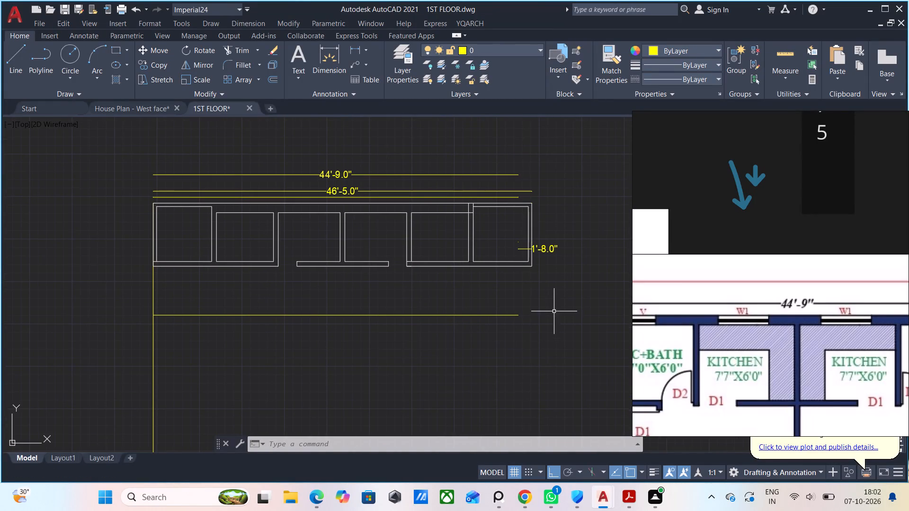
pyautogui.hotkey('ctrl', 'z')
pyautogui.hotkey('ctrl', 'z')
pyautogui.hotkey('ctrl', 'z')
pyautogui.hotkey('ctrl', 'z')
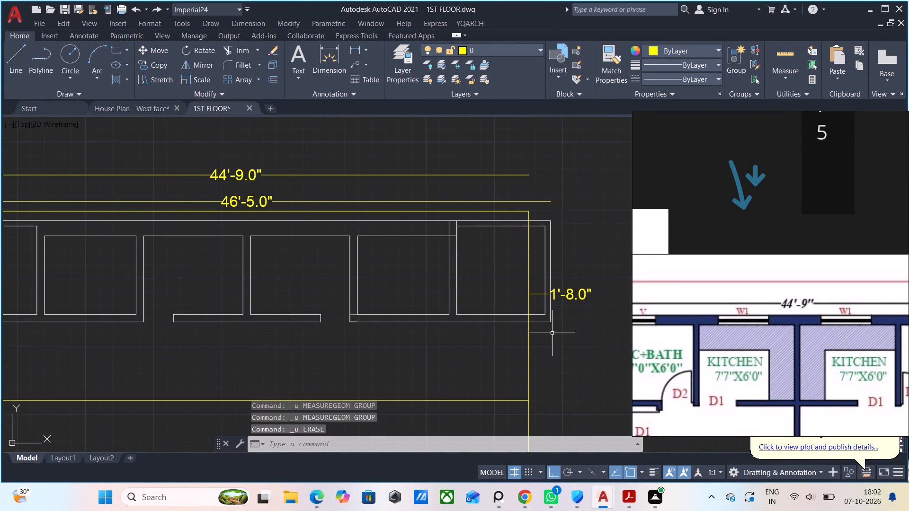
# Start a YQArch wall on the WALL layer and set its thickness to 3.
pyautogui.moveTo(540, 359); pyautogui.dragTo(557, 304, button='middle')
pyautogui.scroll(-1, 401, 336)
pyautogui.moveTo(406, 340); pyautogui.dragTo(419, 340, button='middle')
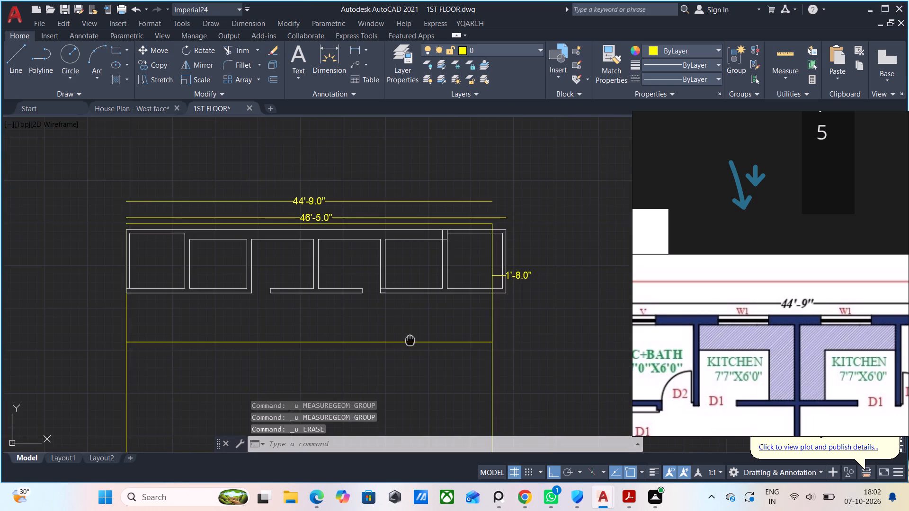
pyautogui.moveTo(419, 340); pyautogui.dragTo(425, 312, button='middle')
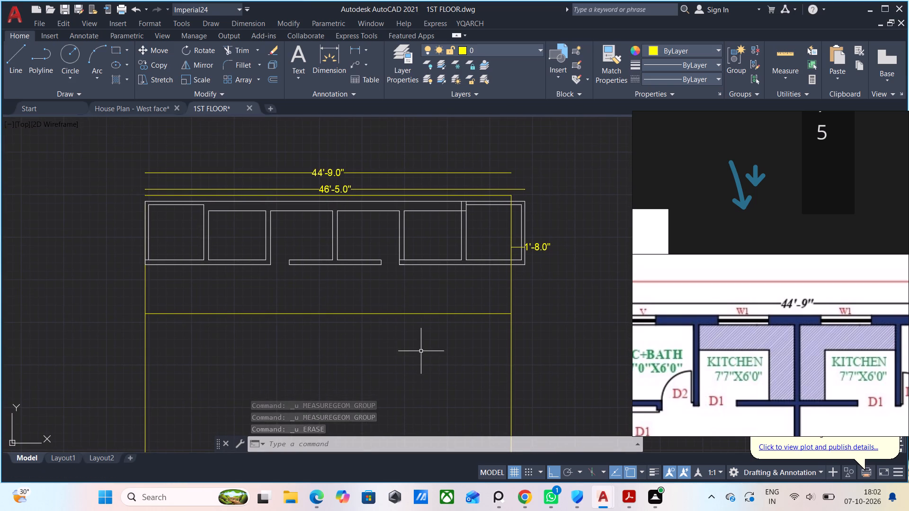
pyautogui.write('WW')
pyautogui.press('Return')
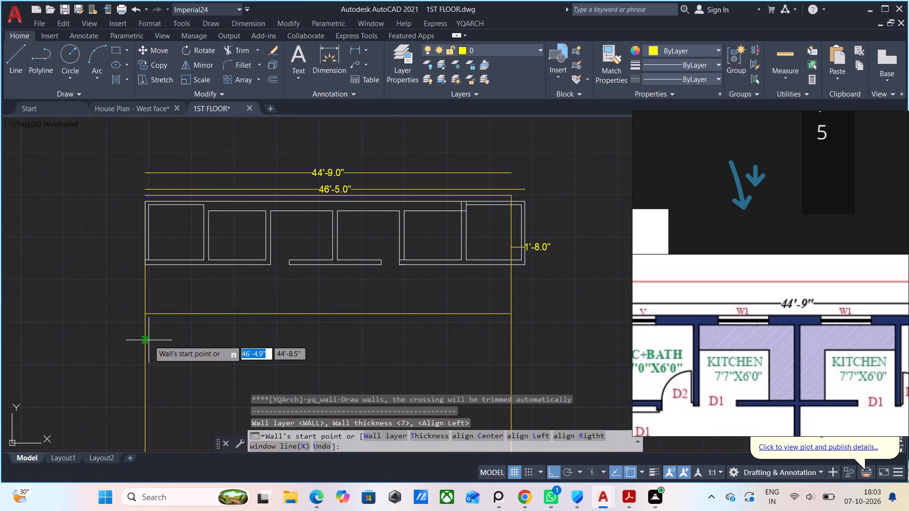
pyautogui.click(374, 436)
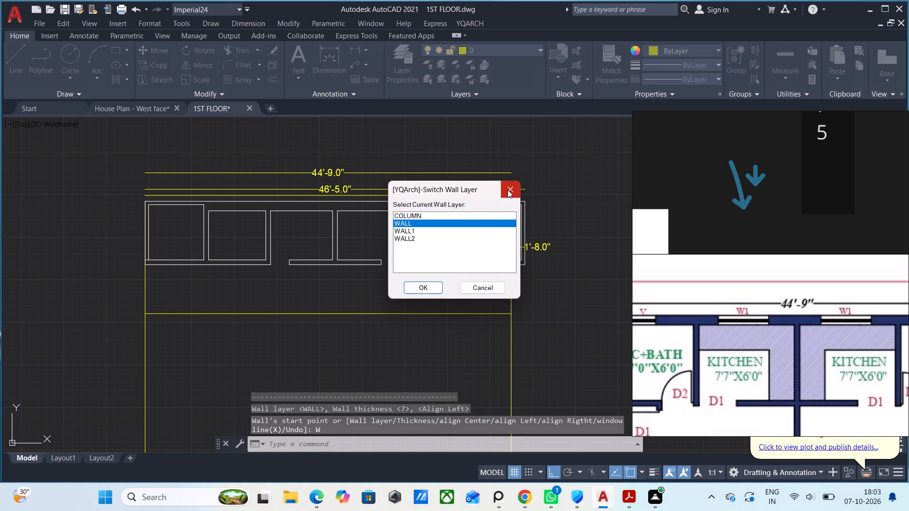
pyautogui.click(508, 190)
pyautogui.click(439, 432)
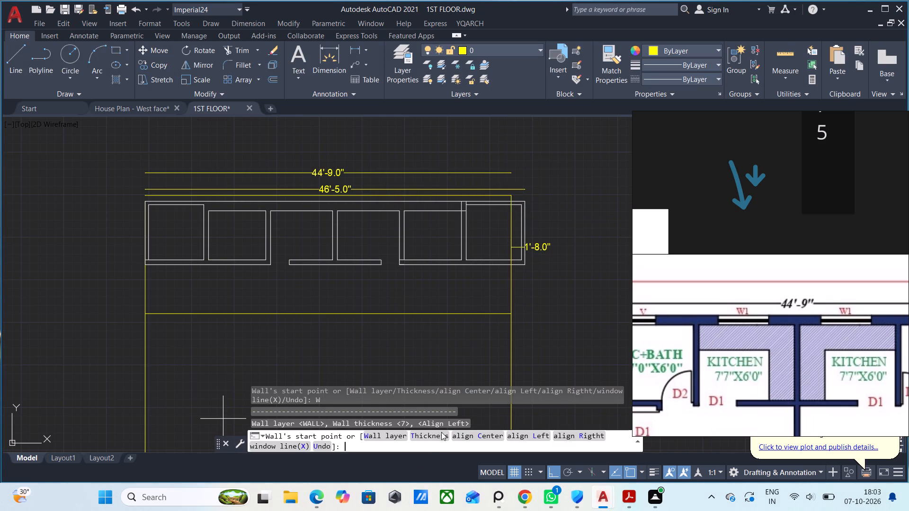
pyautogui.click(442, 436)
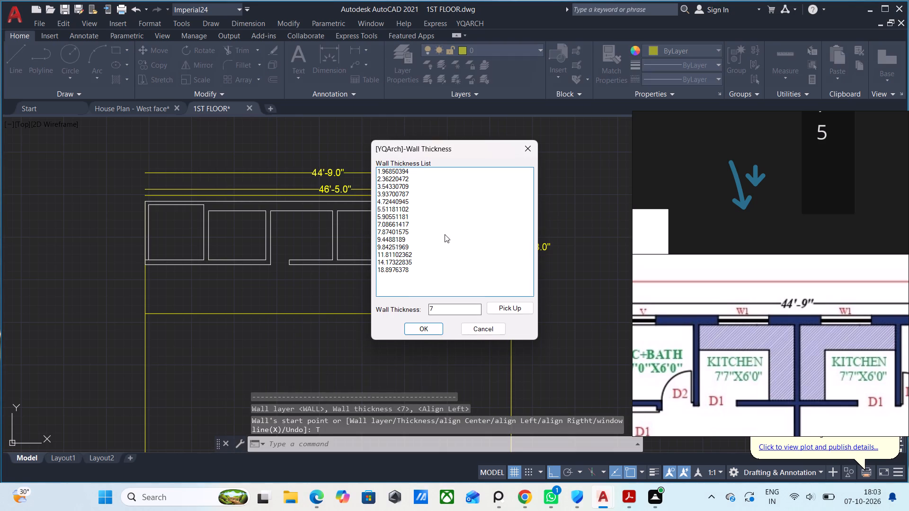
pyautogui.click(440, 312)
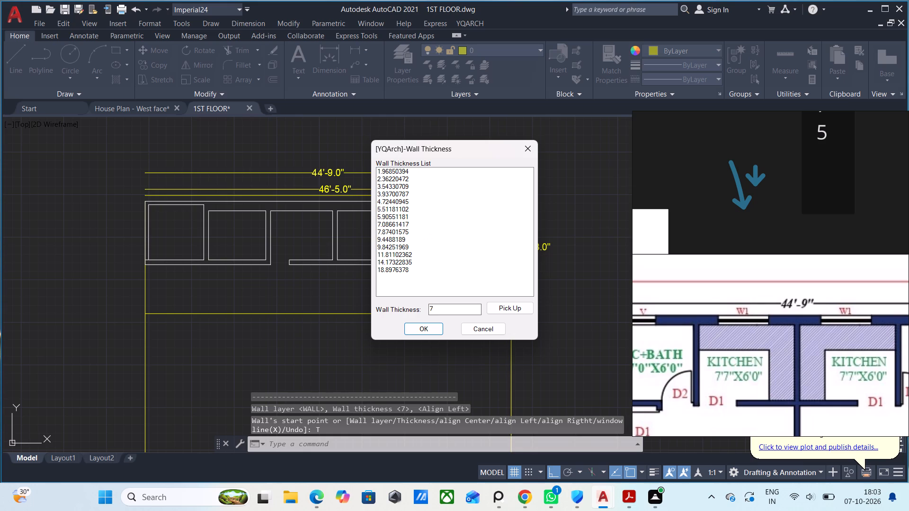
pyautogui.press('BackSpace')
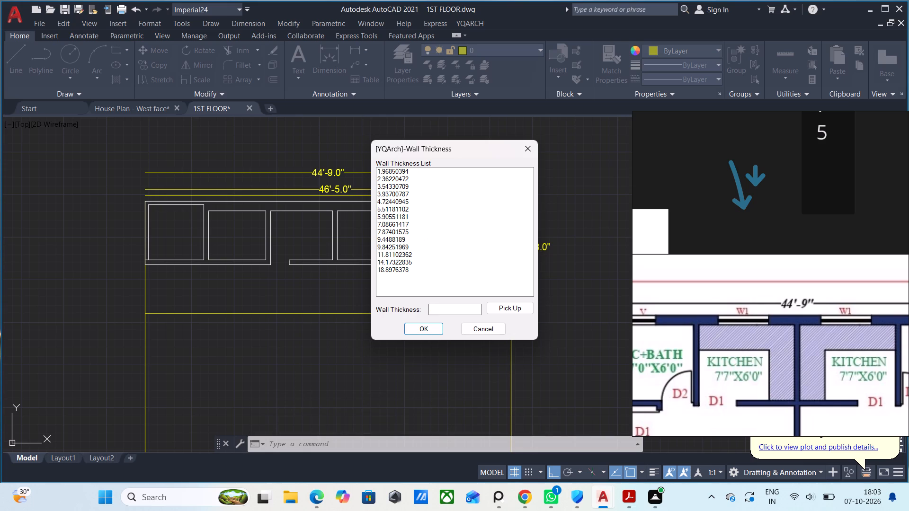
pyautogui.scroll(-2, 660, 337)
pyautogui.moveTo(693, 351); pyautogui.dragTo(798, 340, button='middle')
pyautogui.scroll(2, 721, 328)
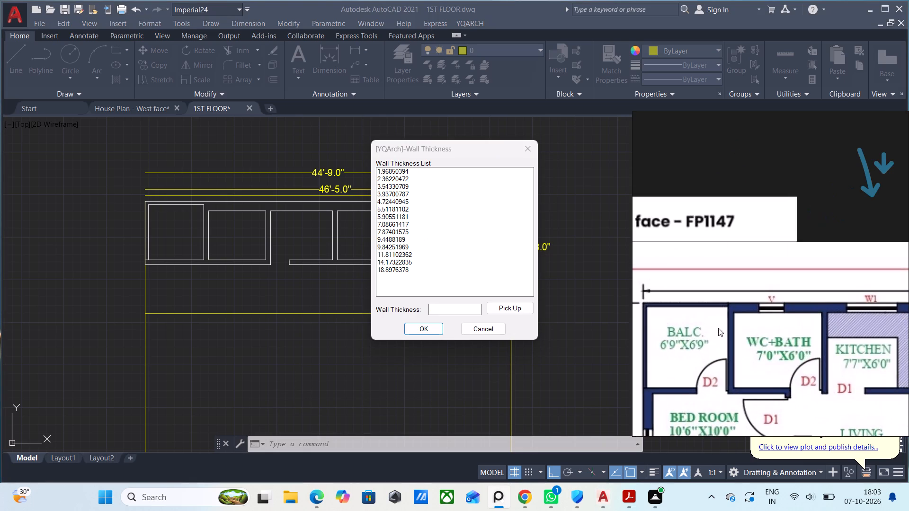
pyautogui.moveTo(706, 338); pyautogui.dragTo(735, 340, button='middle')
pyautogui.scroll(1, 695, 342)
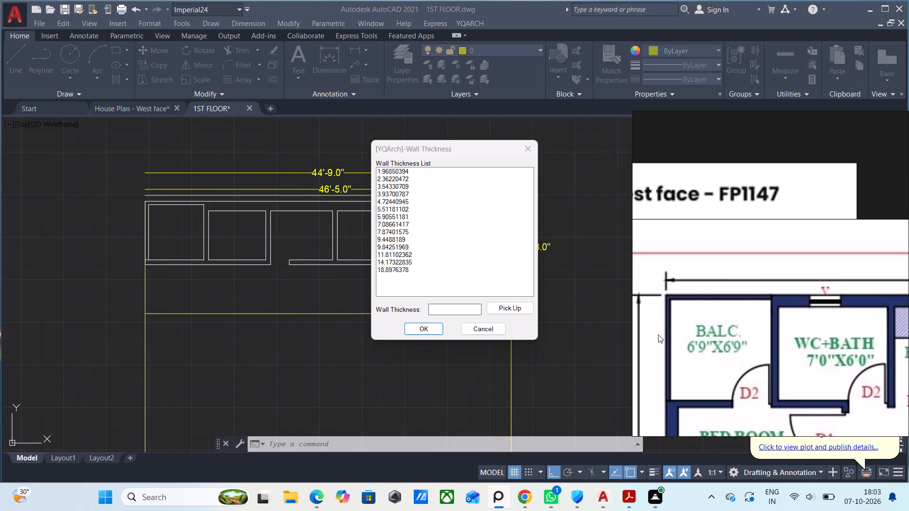
pyautogui.click(449, 311)
pyautogui.press('3')
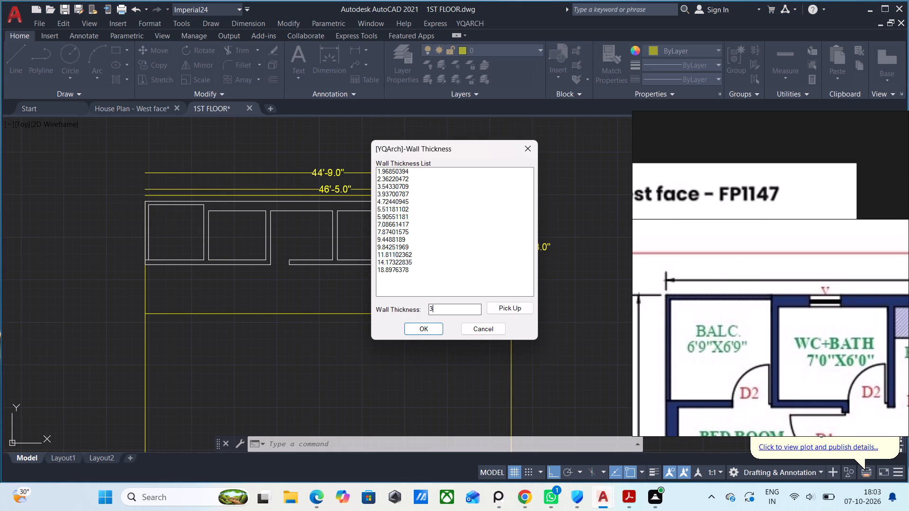
pyautogui.click(429, 326)
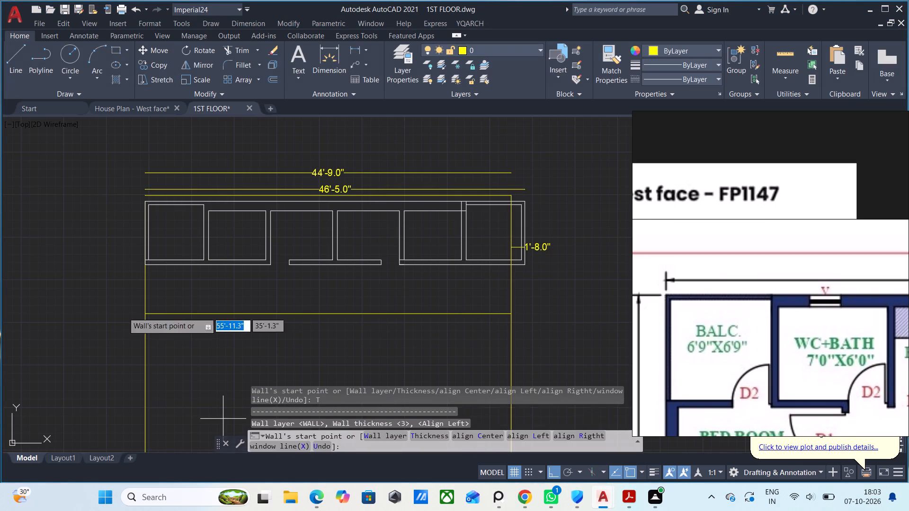
# Draw a right-aligned, U-shaped wall below the room row, running down the left guide, across to the right guide and partway up it.
pyautogui.click(144, 316)
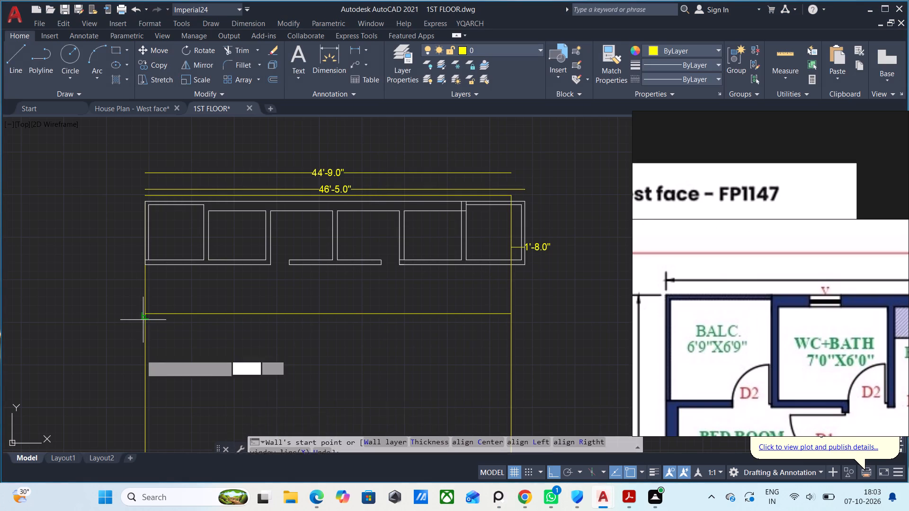
pyautogui.click(150, 372)
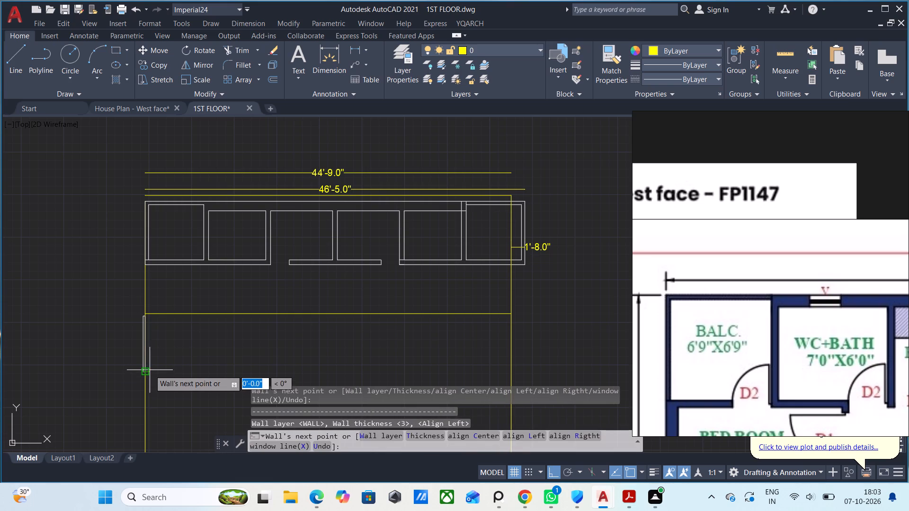
pyautogui.scroll(1, 148, 367)
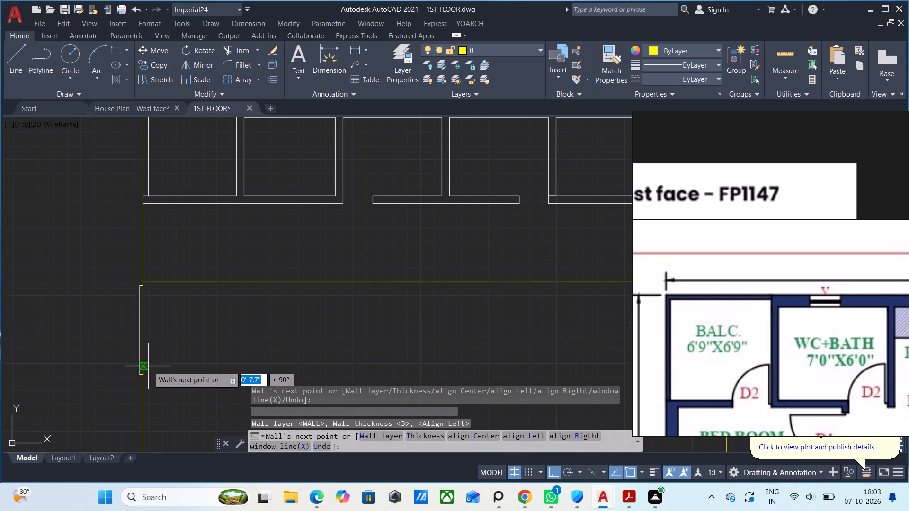
pyautogui.hotkey('ctrl', 'z')
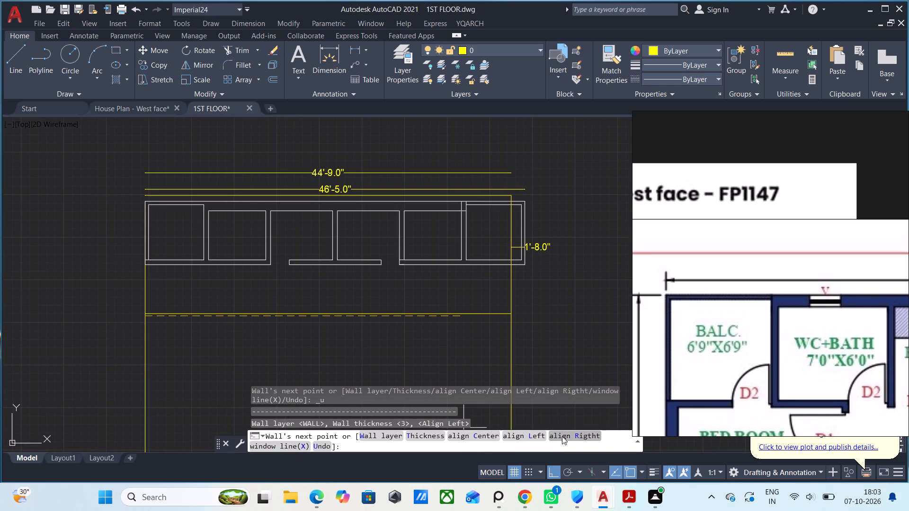
pyautogui.click(584, 438)
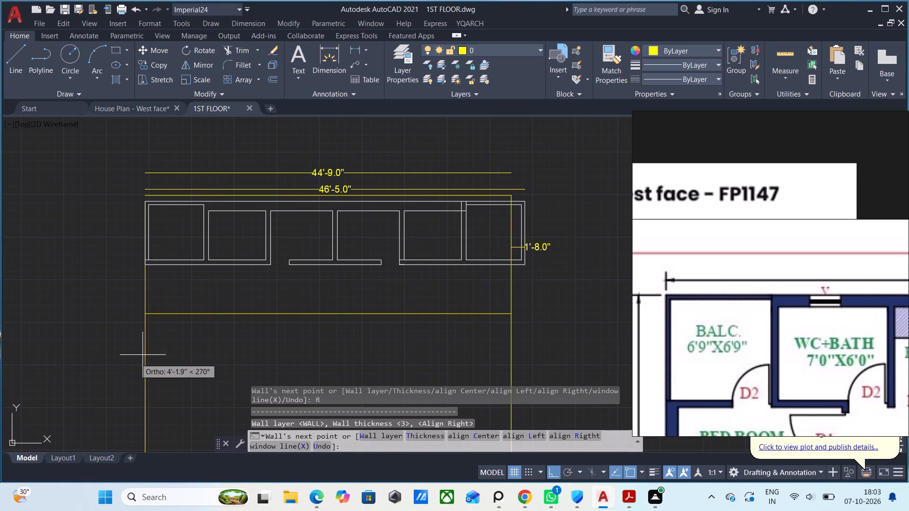
pyautogui.click(150, 384)
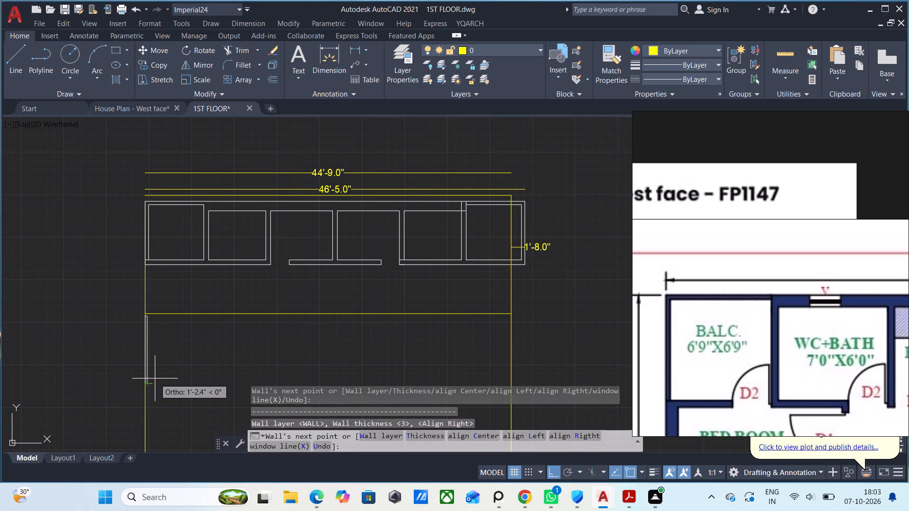
pyautogui.moveTo(247, 364); pyautogui.dragTo(220, 292, button='middle')
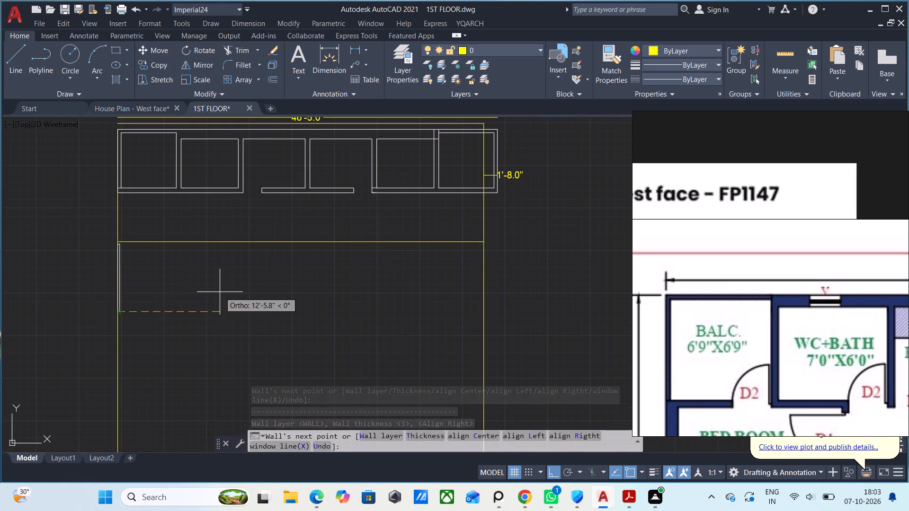
pyautogui.click(482, 314)
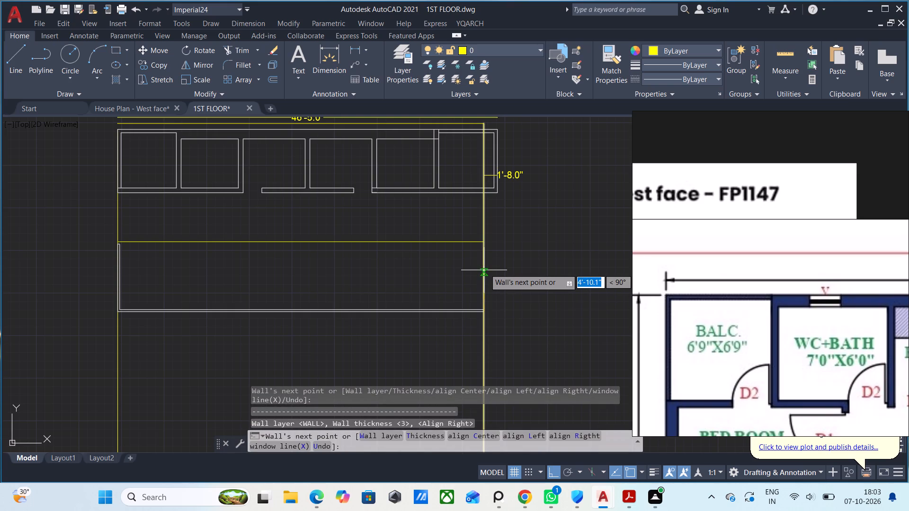
pyautogui.click(484, 257)
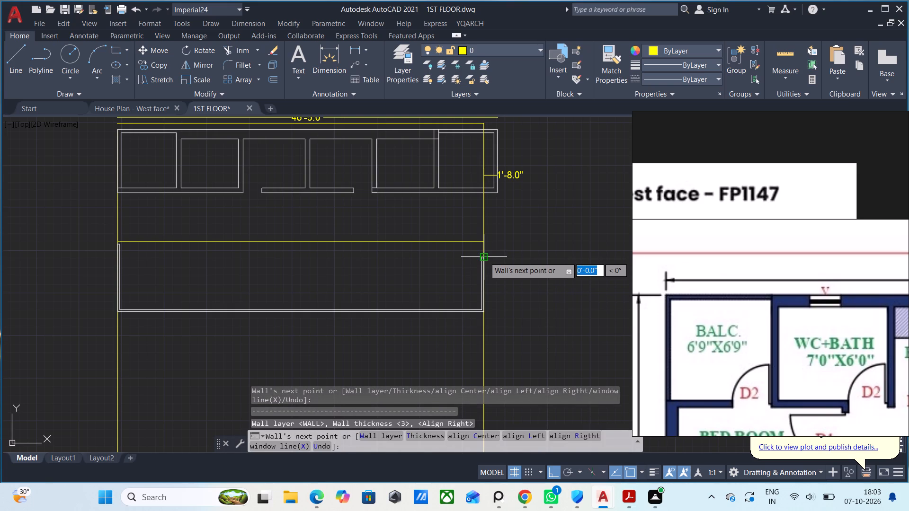
pyautogui.press('Escape')
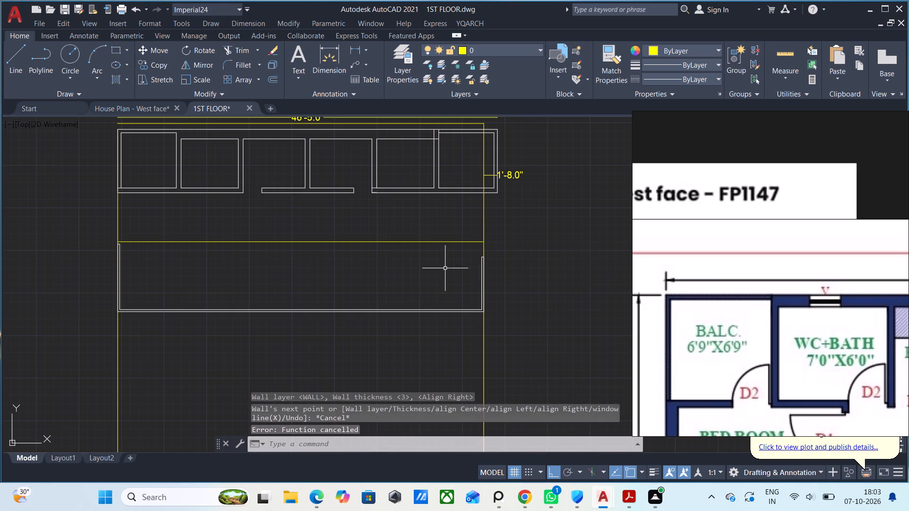
# Draw a 6'9" line leftward from the new right wall's inner face, continuing with a short vertical line down across the bottom wall.
pyautogui.press('l')
pyautogui.press('Return')
pyautogui.scroll(2, 476, 300)
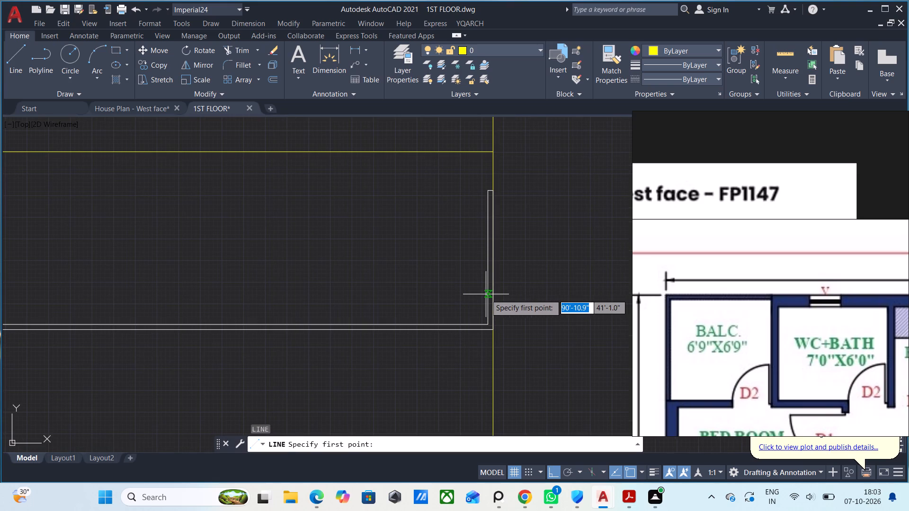
pyautogui.click(486, 294)
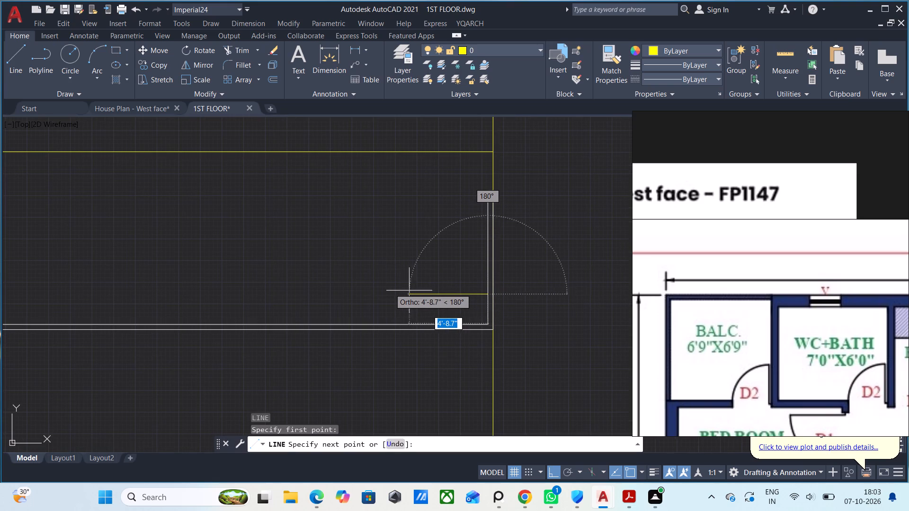
pyautogui.scroll(-3, 687, 338)
pyautogui.moveTo(746, 338); pyautogui.dragTo(684, 273, button='middle')
pyautogui.scroll(-1, 843, 292)
pyautogui.moveTo(835, 295); pyautogui.dragTo(766, 293, button='middle')
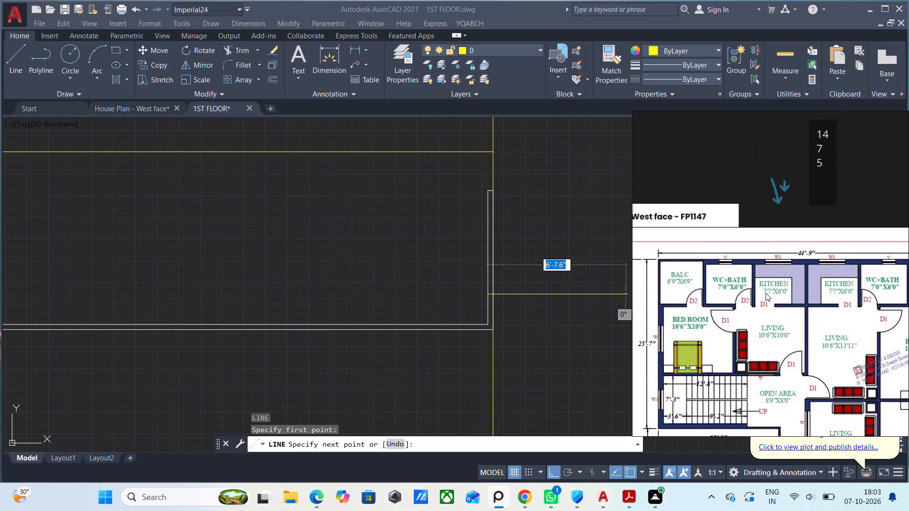
pyautogui.moveTo(766, 293); pyautogui.dragTo(764, 294, button='middle')
pyautogui.scroll(2, 868, 277)
pyautogui.click(452, 273)
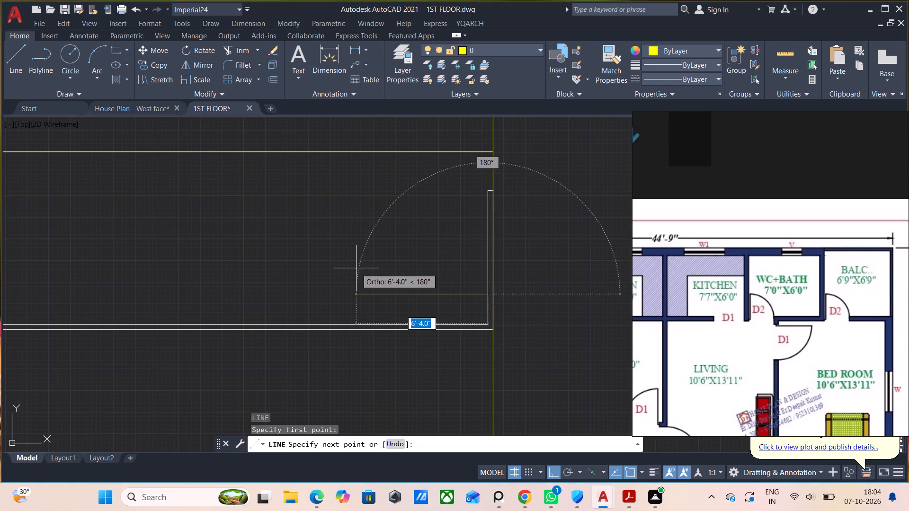
pyautogui.write('6\'9"')
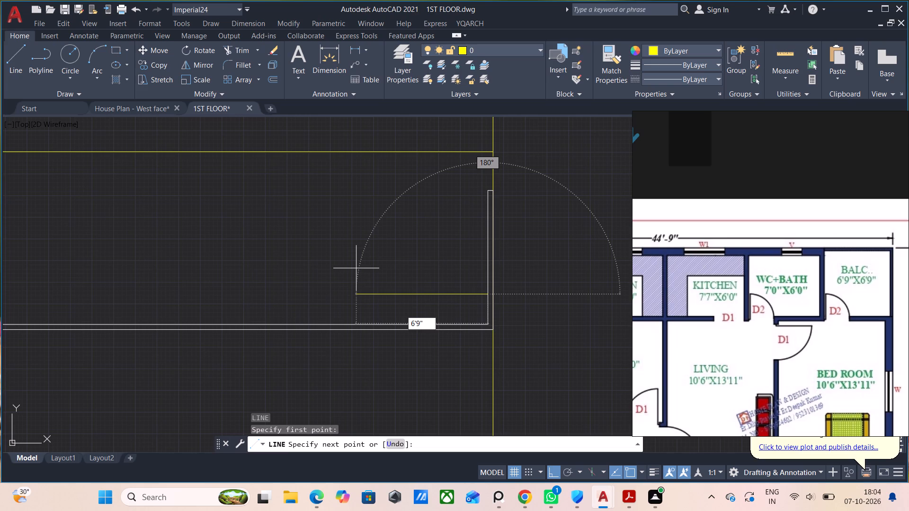
pyautogui.press('Return')
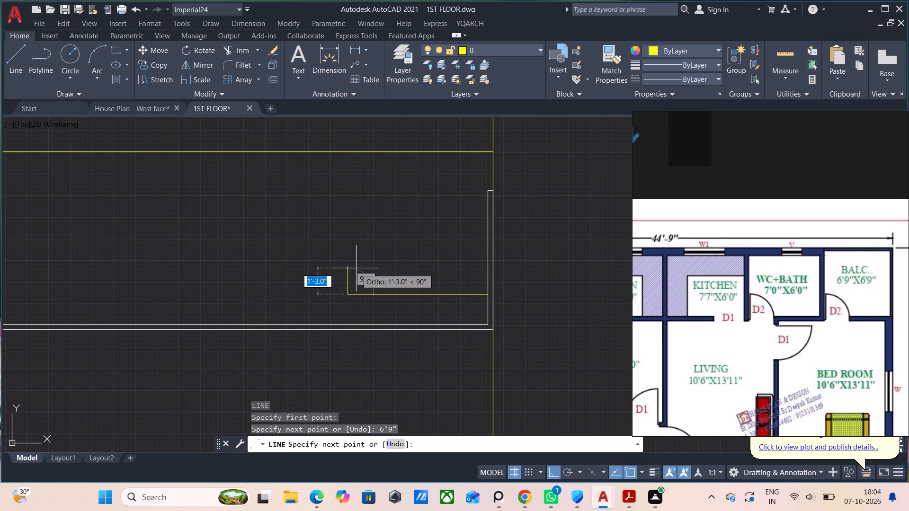
pyautogui.click(362, 351)
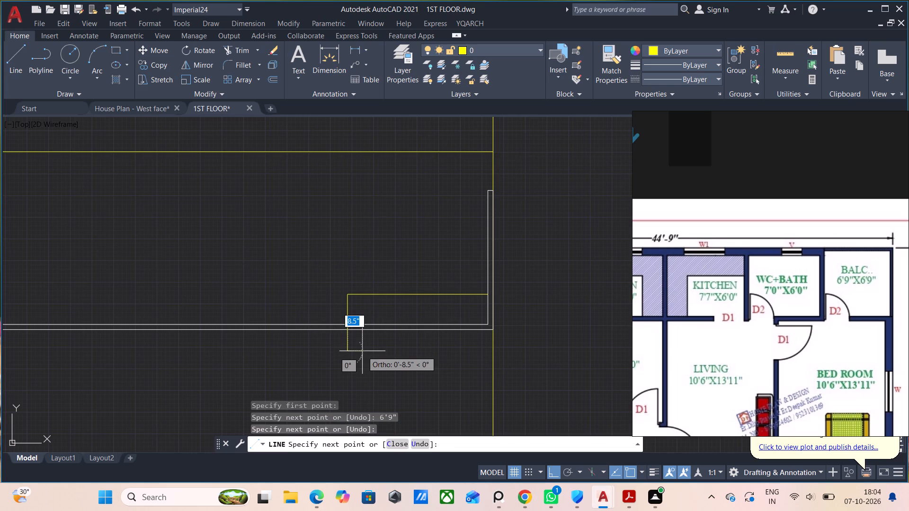
pyautogui.press('Escape')
# Offset the short vertical line at the 6'9" mark by 5" to the left.
pyautogui.scroll(1, 351, 323)
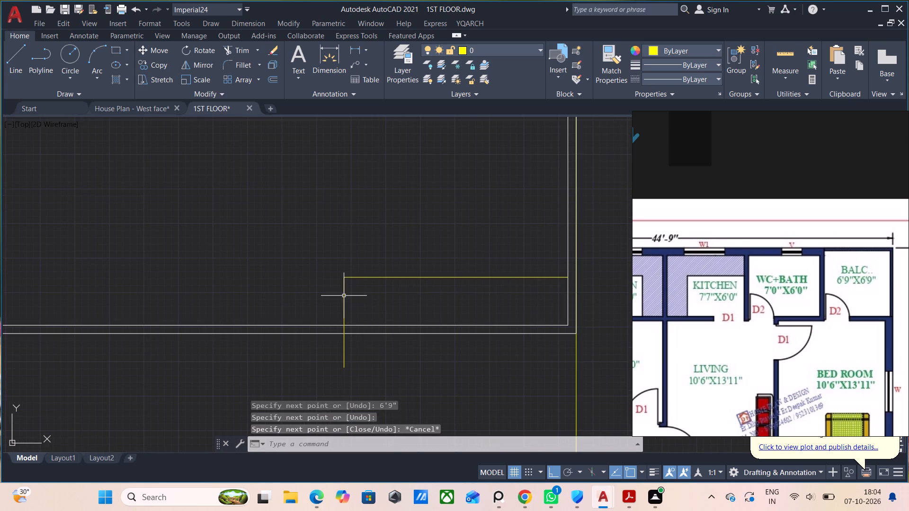
pyautogui.moveTo(347, 303); pyautogui.dragTo(391, 310, button='middle')
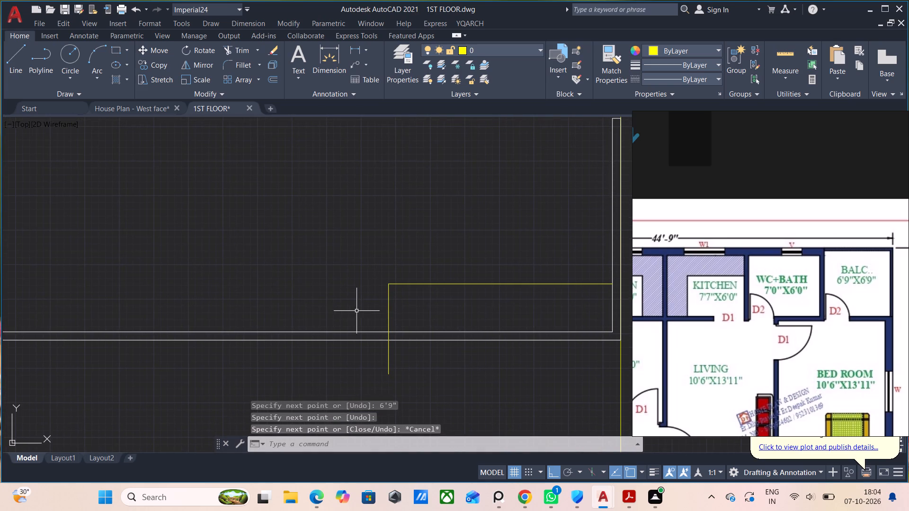
pyautogui.click(390, 316)
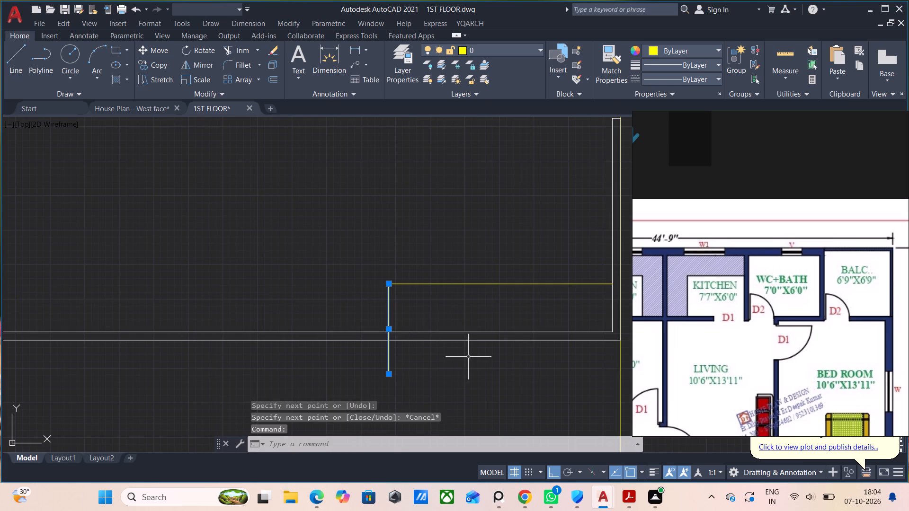
pyautogui.press('o')
pyautogui.write('FF')
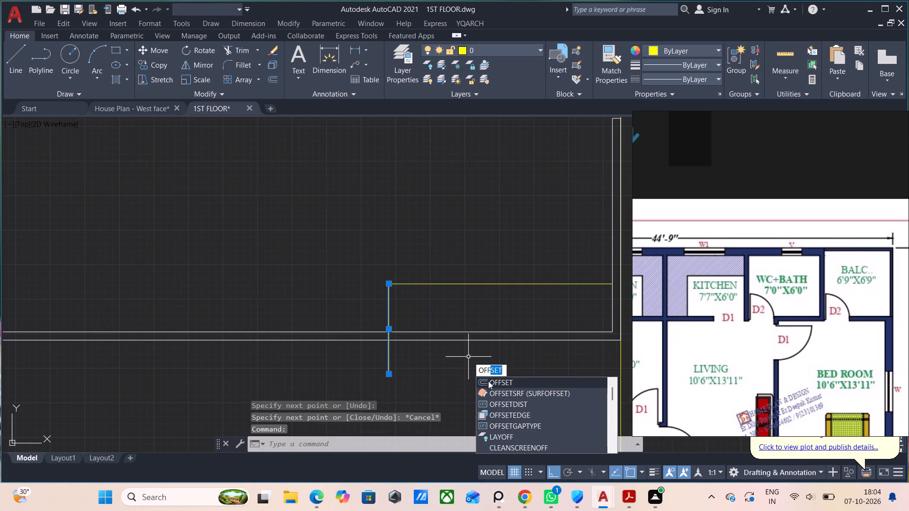
pyautogui.click(499, 381)
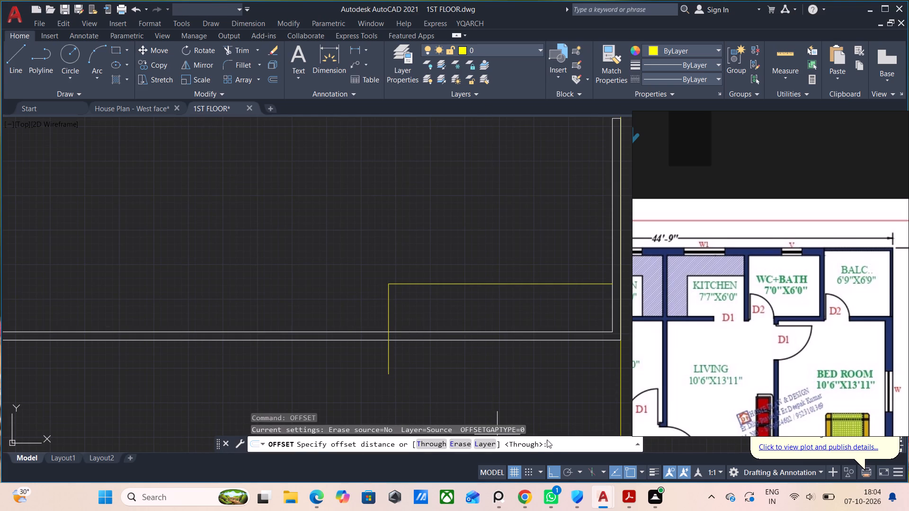
pyautogui.press('5')
pyautogui.press('Return')
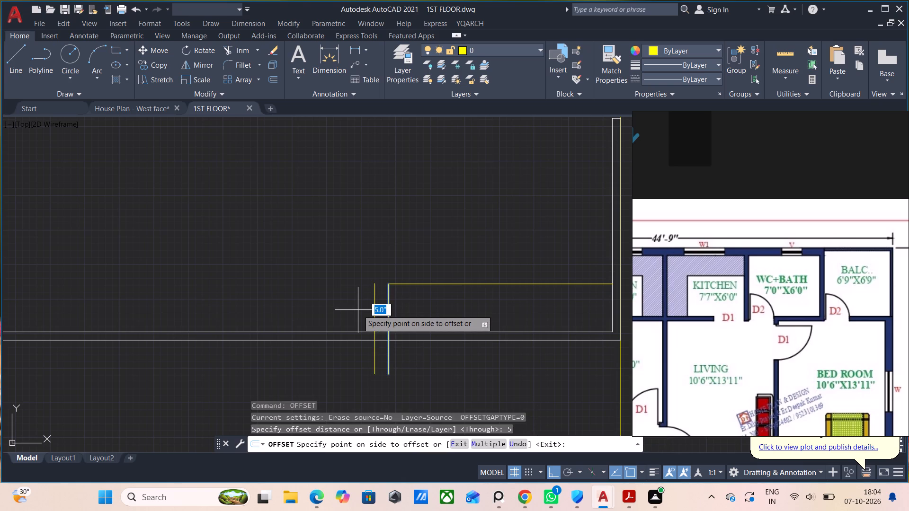
pyautogui.click(358, 310)
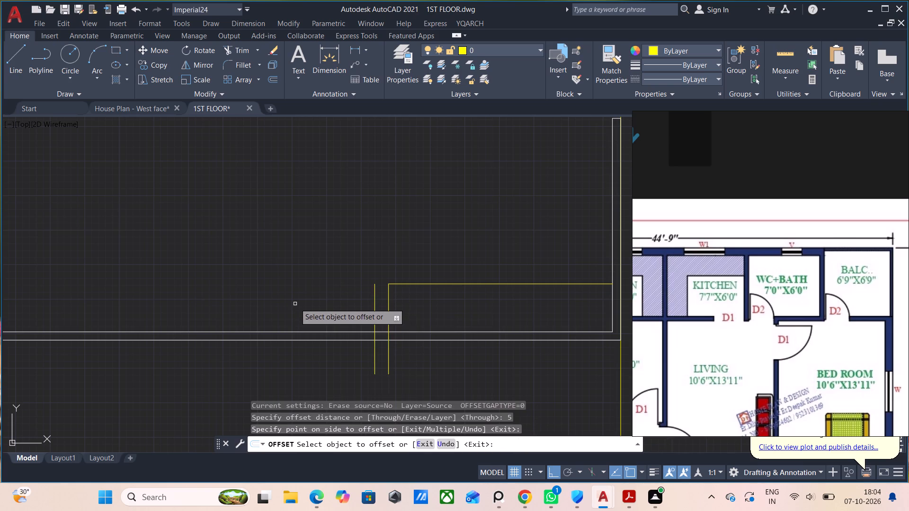
pyautogui.press('Escape')
# Draw a 7' line leftward from the offset line, continuing with a short vertical line down across the bottom wall.
pyautogui.press('l')
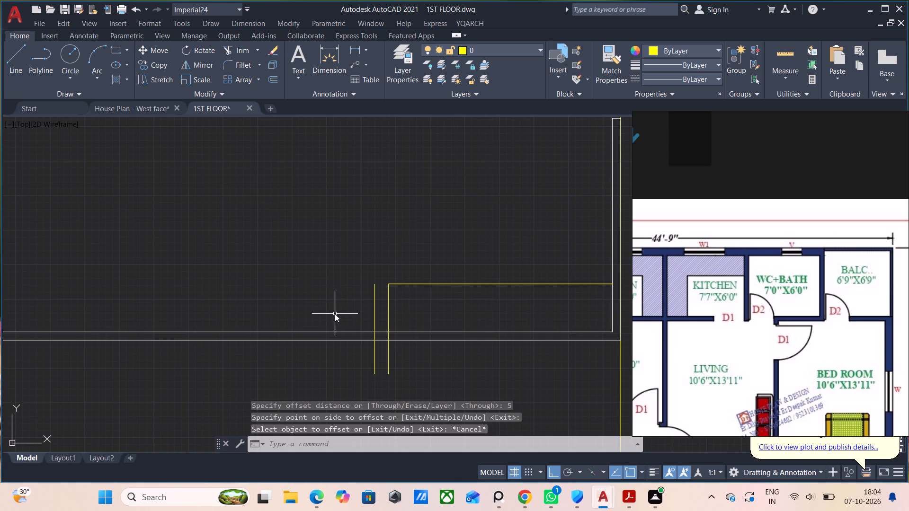
pyautogui.press('Return')
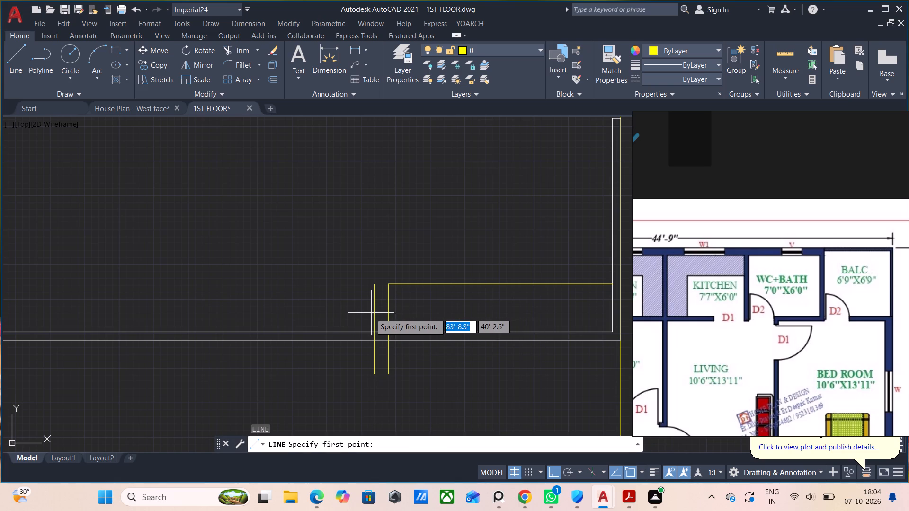
pyautogui.click(373, 313)
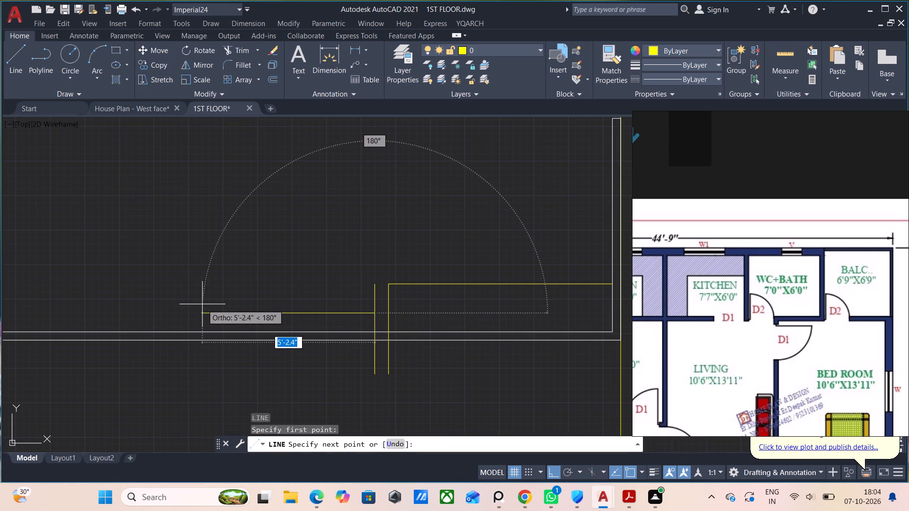
pyautogui.write("7'")
pyautogui.press('Return')
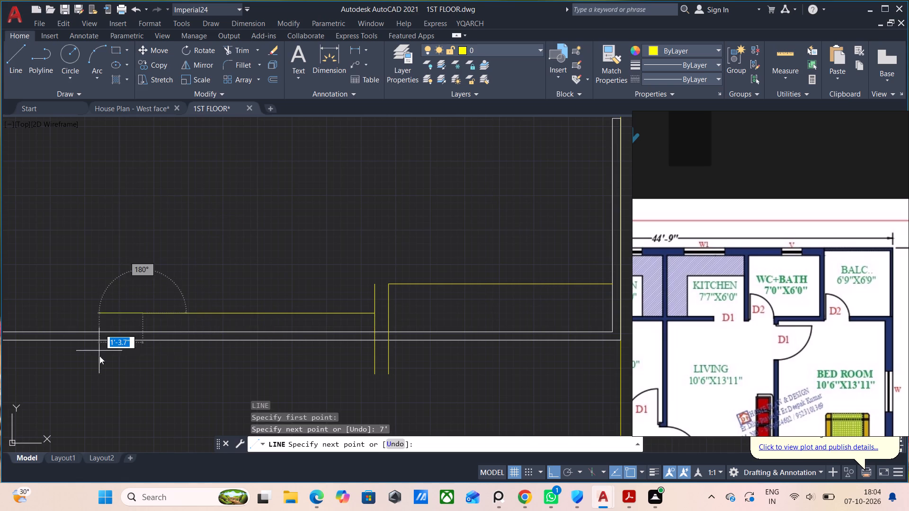
pyautogui.click(112, 370)
pyautogui.moveTo(126, 366); pyautogui.dragTo(252, 355, button='middle')
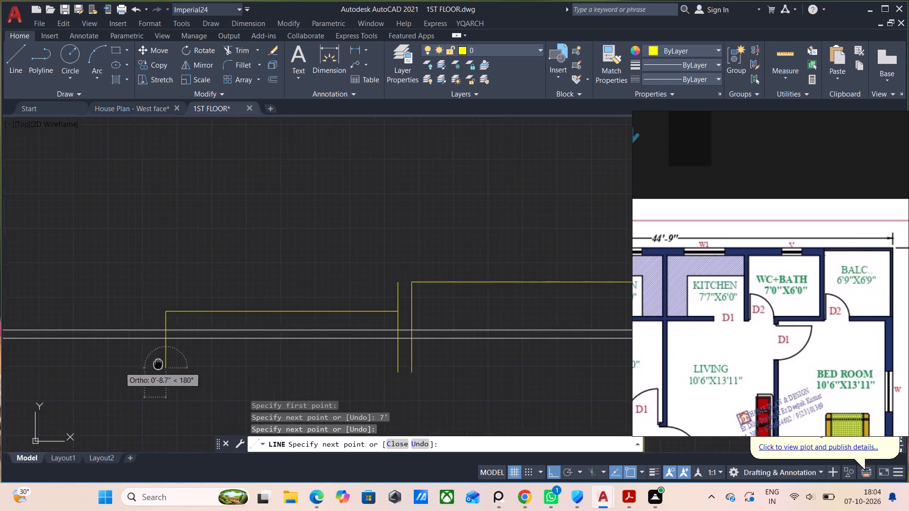
pyautogui.moveTo(252, 355); pyautogui.dragTo(288, 344, button='middle')
pyautogui.press('Escape')
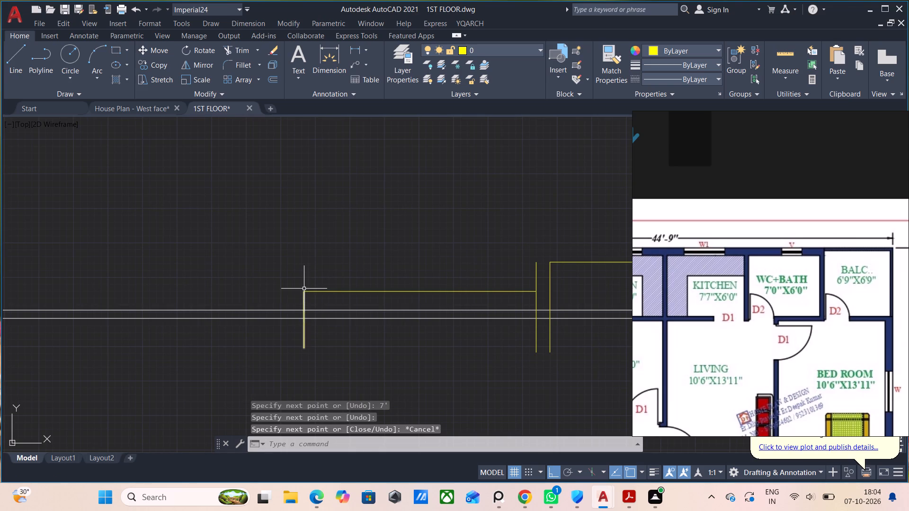
# Draw a 5" line leftward from the 7' line's left end, continuing down to the bottom wall's outer face.
pyautogui.press('l')
pyautogui.press('Return')
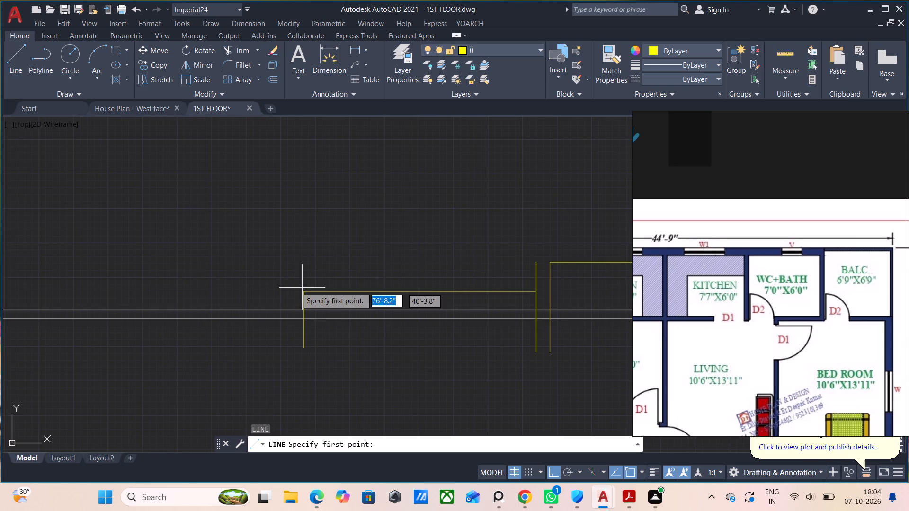
pyautogui.click(304, 291)
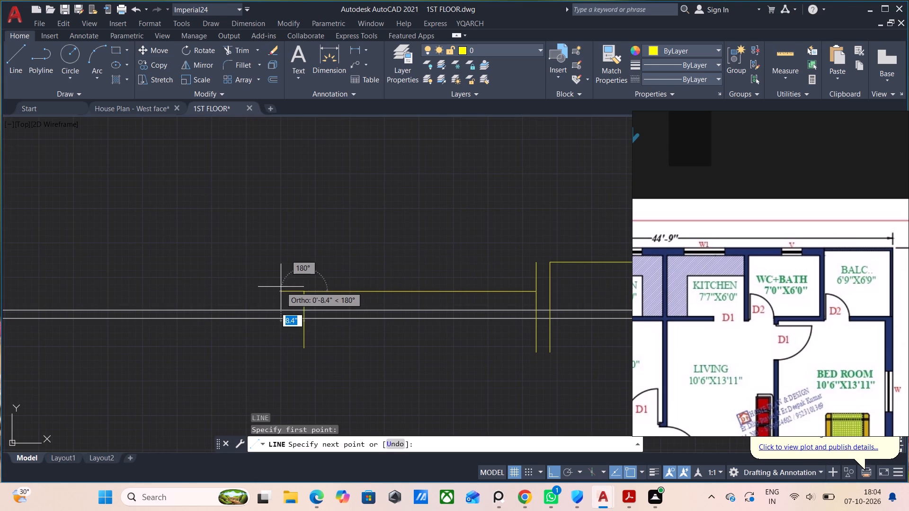
pyautogui.press('5')
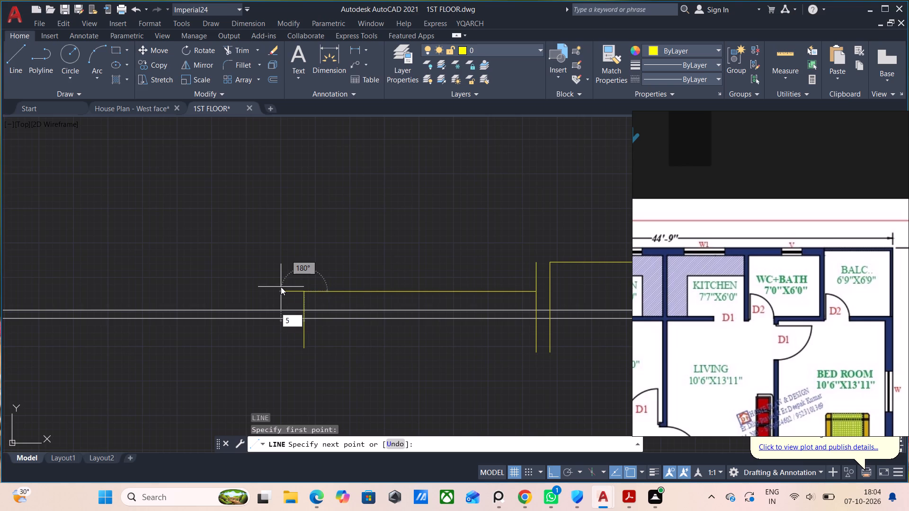
pyautogui.press('Return')
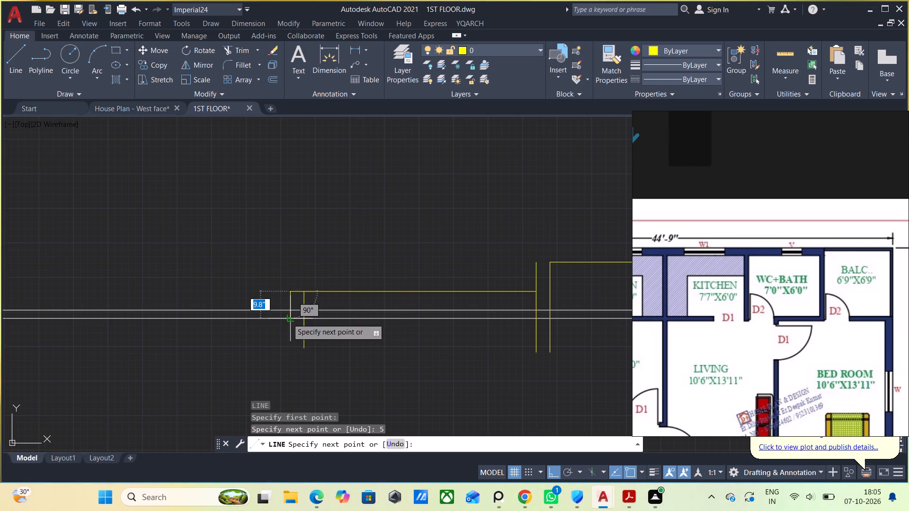
pyautogui.click(287, 318)
pyautogui.press('Escape')
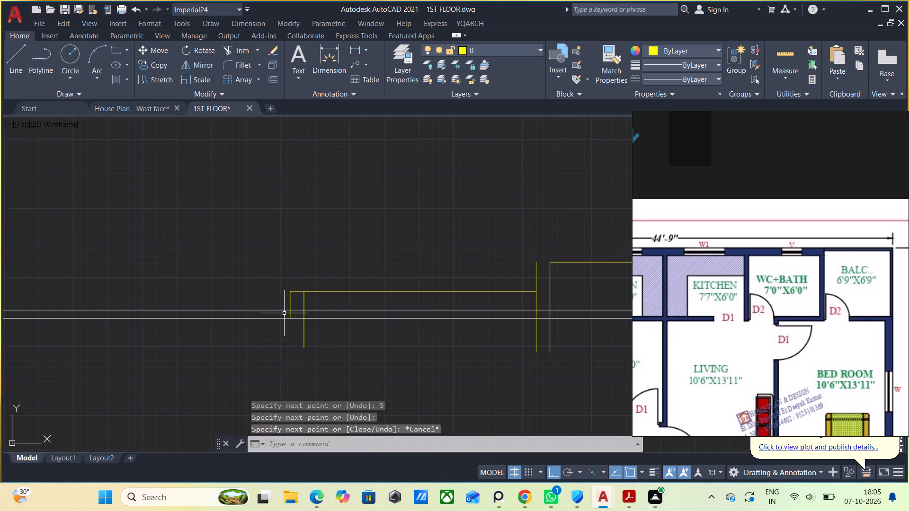
# Draw a 7'7" line leftward from the 5" line's left end, continuing with a short vertical line down across the bottom wall.
pyautogui.press('l')
pyautogui.press('Return')
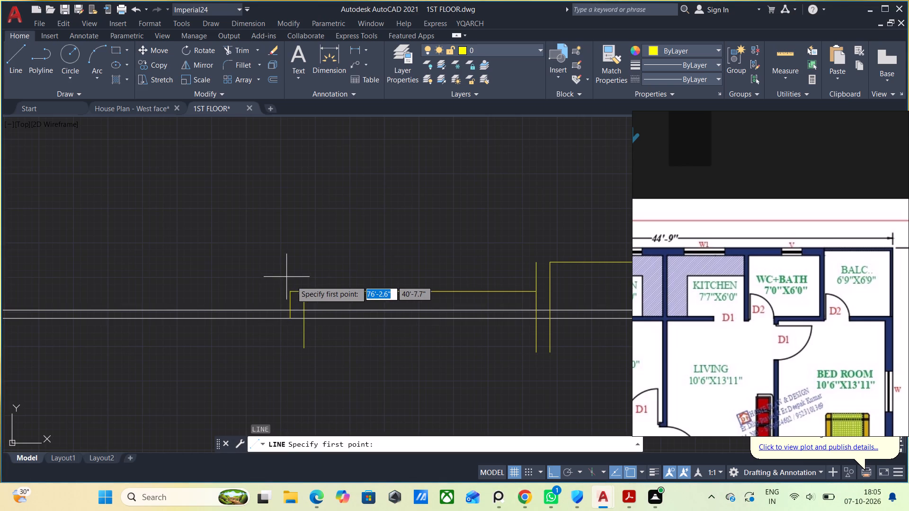
pyautogui.click(289, 291)
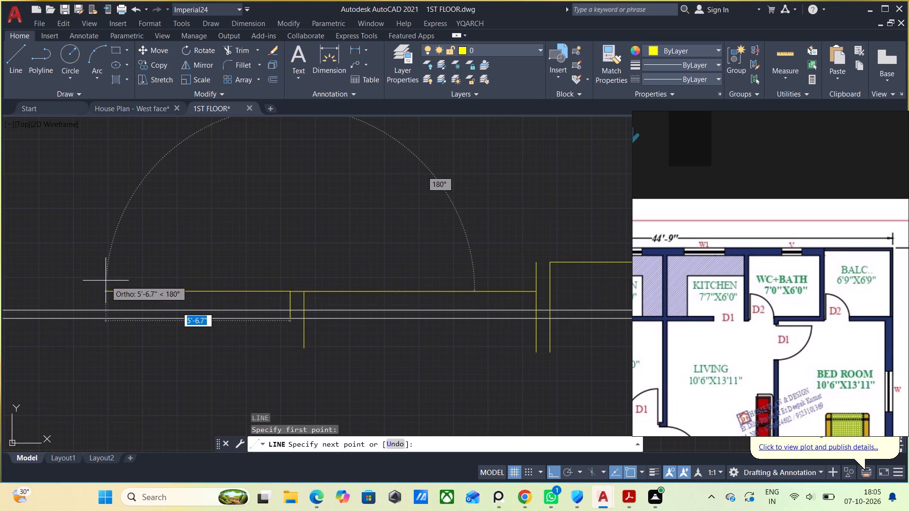
pyautogui.write('7\'7"')
pyautogui.press('Return')
pyautogui.scroll(-3, 75, 291)
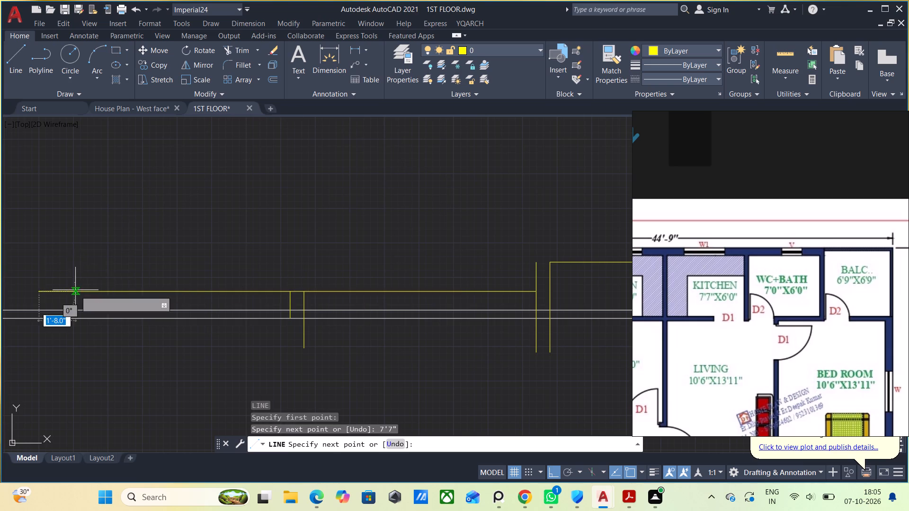
pyautogui.moveTo(87, 296); pyautogui.dragTo(420, 305, button='middle')
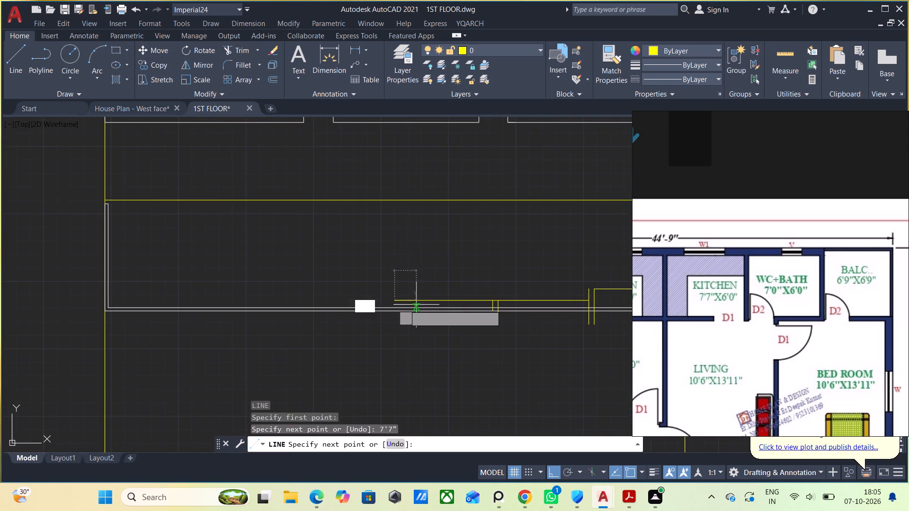
pyautogui.click(398, 329)
pyautogui.press('Escape')
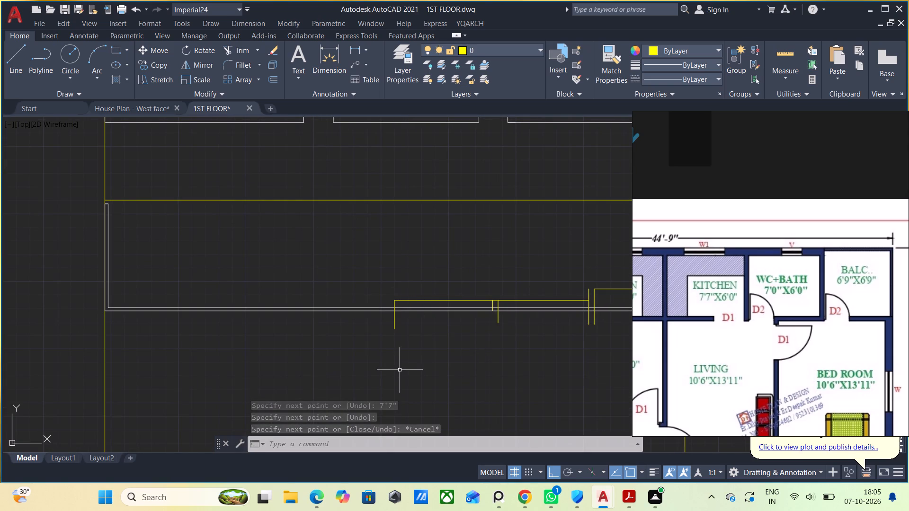
# Start a line at the 7'7" line's left end and run it leftward 5" for the wall, plus 7'7" for the second kitchen.
pyautogui.scroll(2, 439, 318)
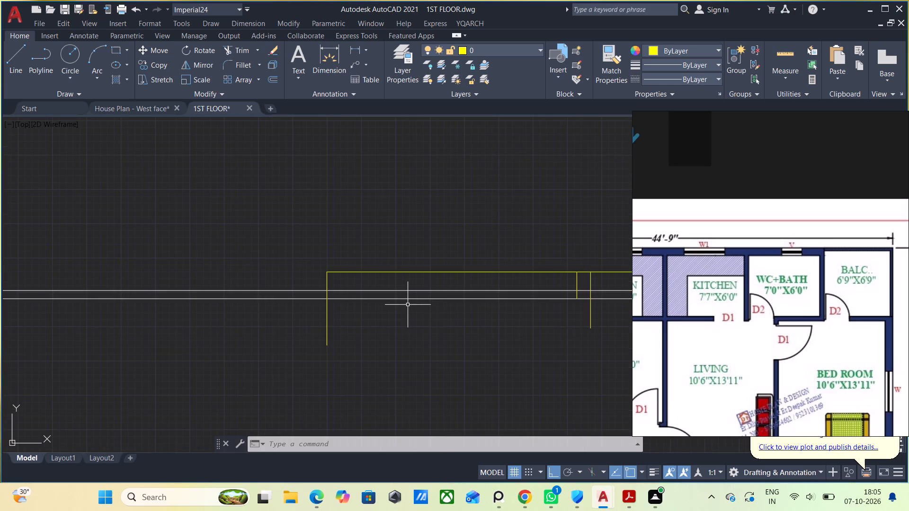
pyautogui.press('l')
pyautogui.press('Return')
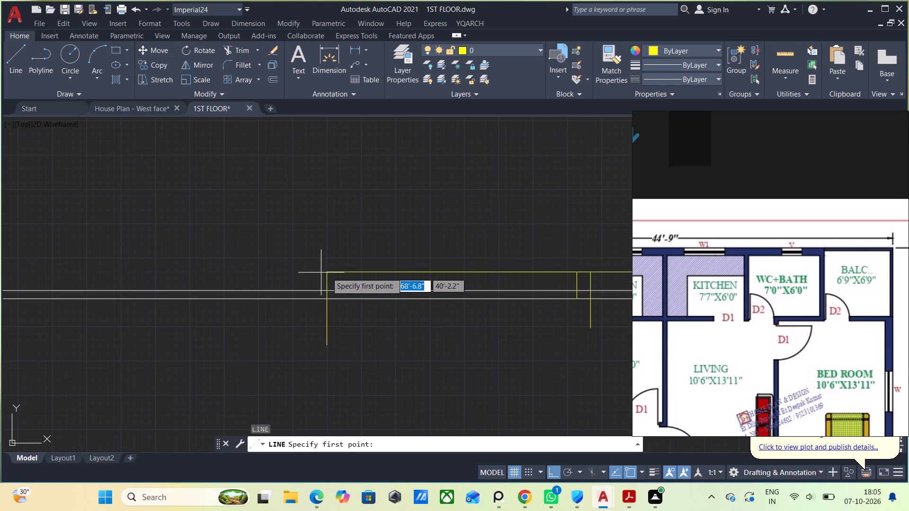
pyautogui.click(329, 270)
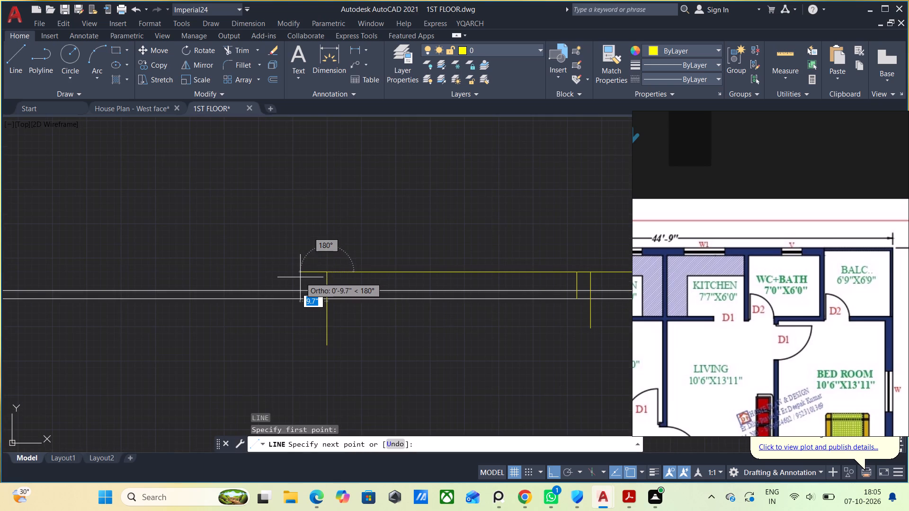
pyautogui.press('5')
pyautogui.press('Return')
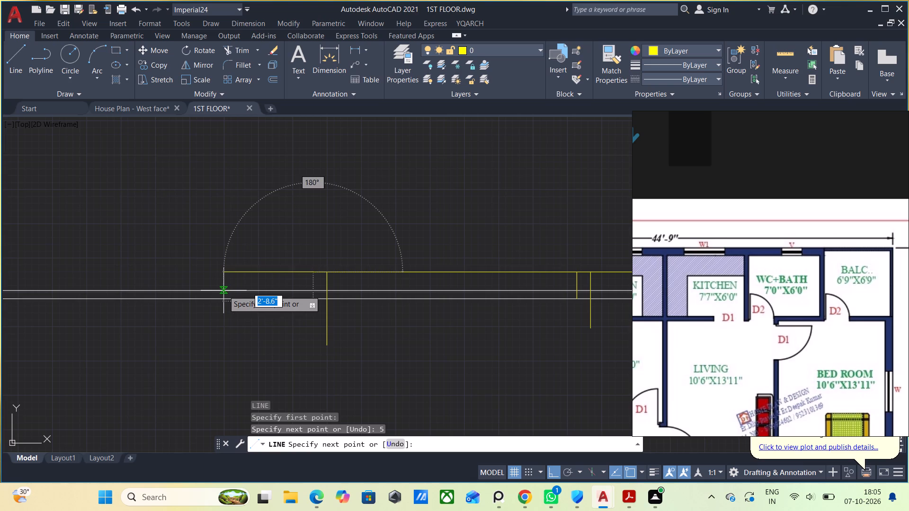
pyautogui.scroll(-4, 621, 286)
pyautogui.moveTo(713, 308); pyautogui.dragTo(749, 309, button='middle')
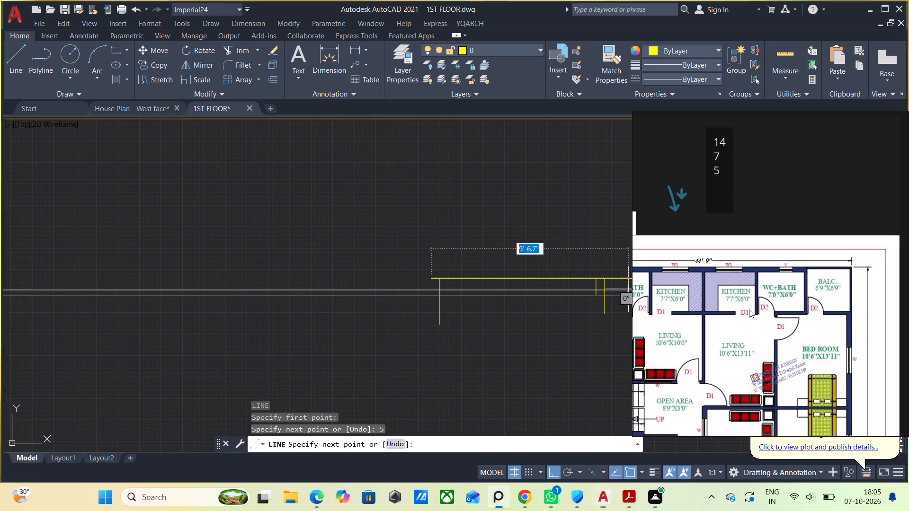
pyautogui.moveTo(749, 309); pyautogui.dragTo(770, 309, button='middle')
pyautogui.click(349, 247)
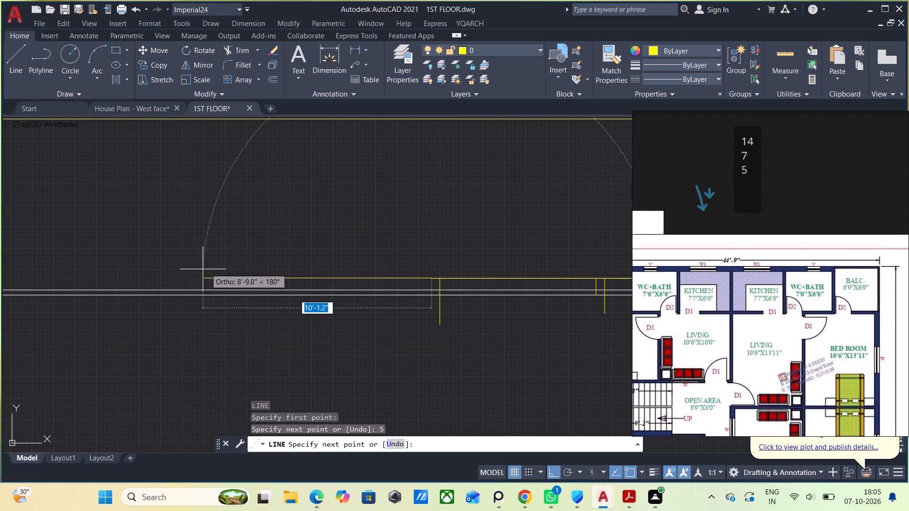
pyautogui.write('7\'7"')
pyautogui.press('Return')
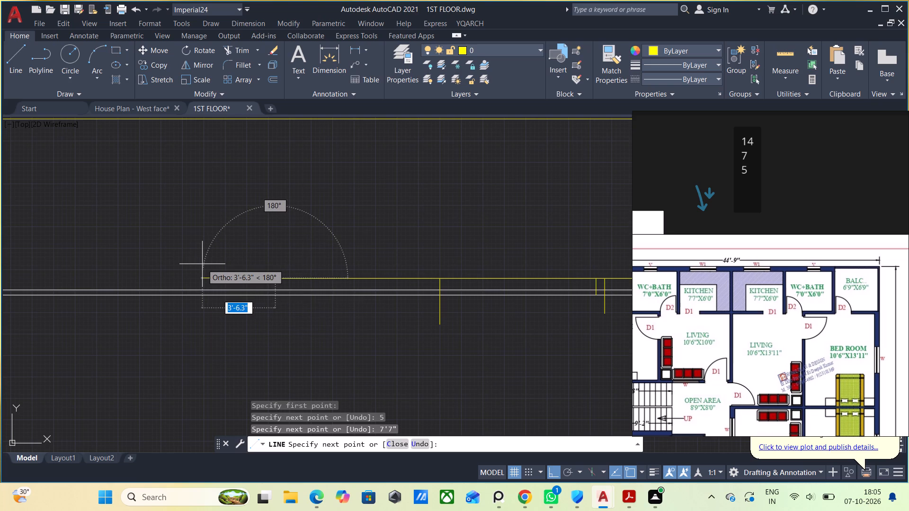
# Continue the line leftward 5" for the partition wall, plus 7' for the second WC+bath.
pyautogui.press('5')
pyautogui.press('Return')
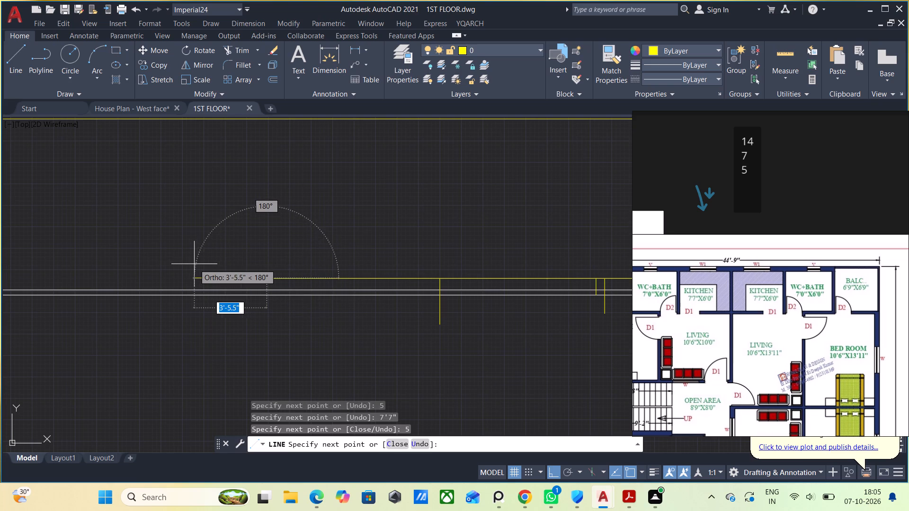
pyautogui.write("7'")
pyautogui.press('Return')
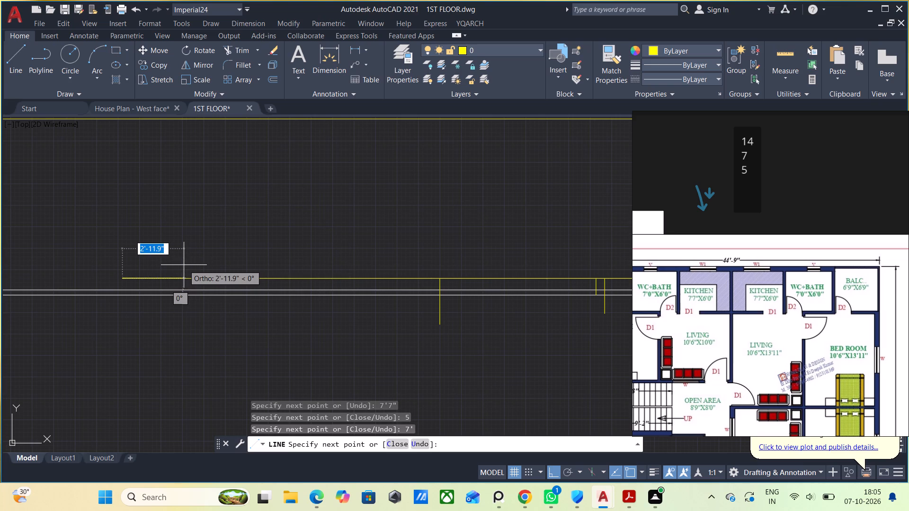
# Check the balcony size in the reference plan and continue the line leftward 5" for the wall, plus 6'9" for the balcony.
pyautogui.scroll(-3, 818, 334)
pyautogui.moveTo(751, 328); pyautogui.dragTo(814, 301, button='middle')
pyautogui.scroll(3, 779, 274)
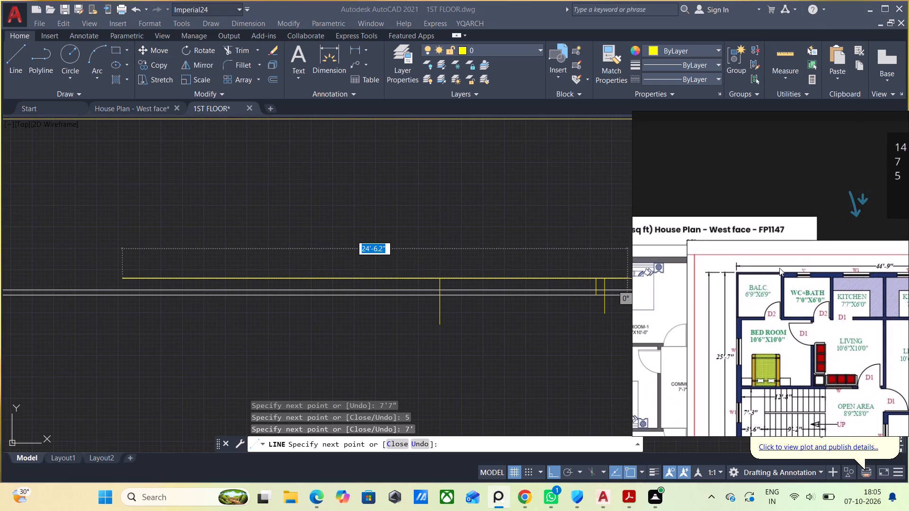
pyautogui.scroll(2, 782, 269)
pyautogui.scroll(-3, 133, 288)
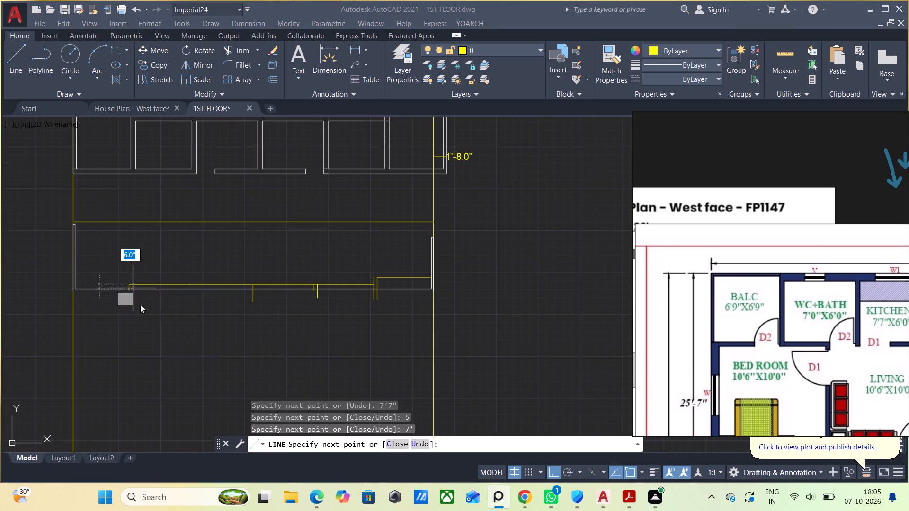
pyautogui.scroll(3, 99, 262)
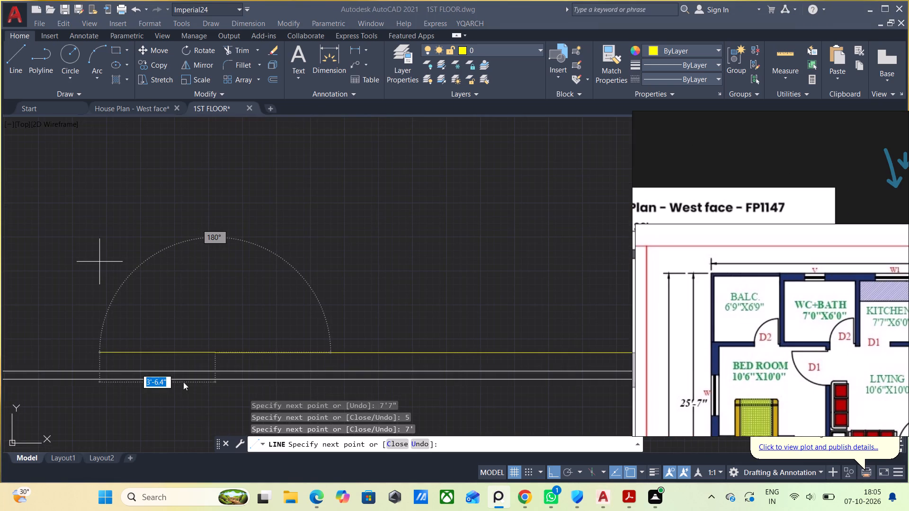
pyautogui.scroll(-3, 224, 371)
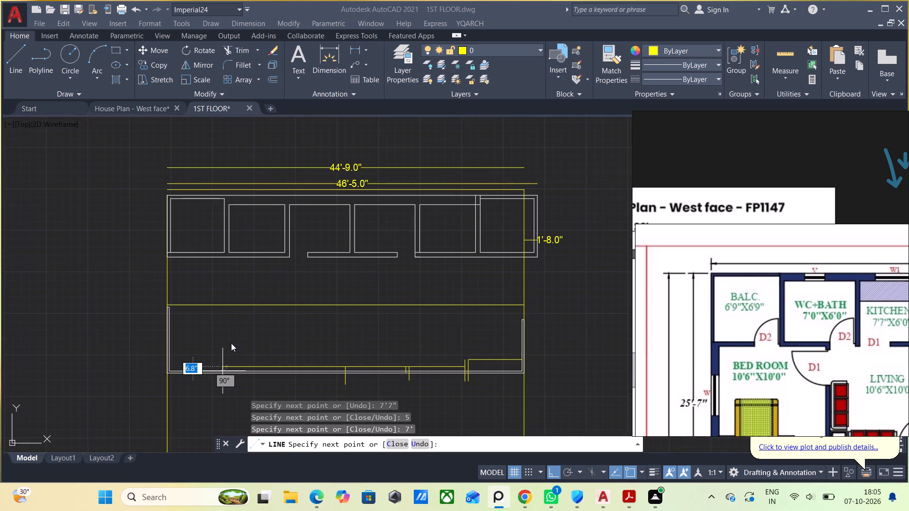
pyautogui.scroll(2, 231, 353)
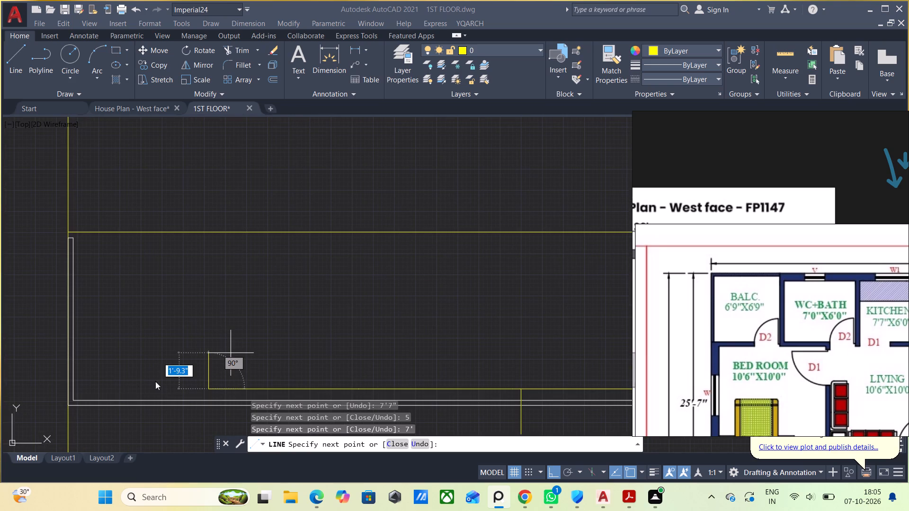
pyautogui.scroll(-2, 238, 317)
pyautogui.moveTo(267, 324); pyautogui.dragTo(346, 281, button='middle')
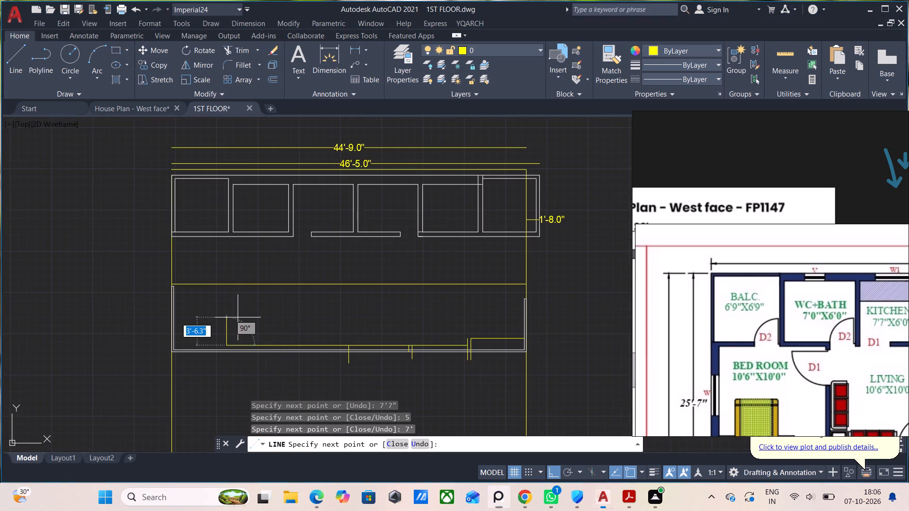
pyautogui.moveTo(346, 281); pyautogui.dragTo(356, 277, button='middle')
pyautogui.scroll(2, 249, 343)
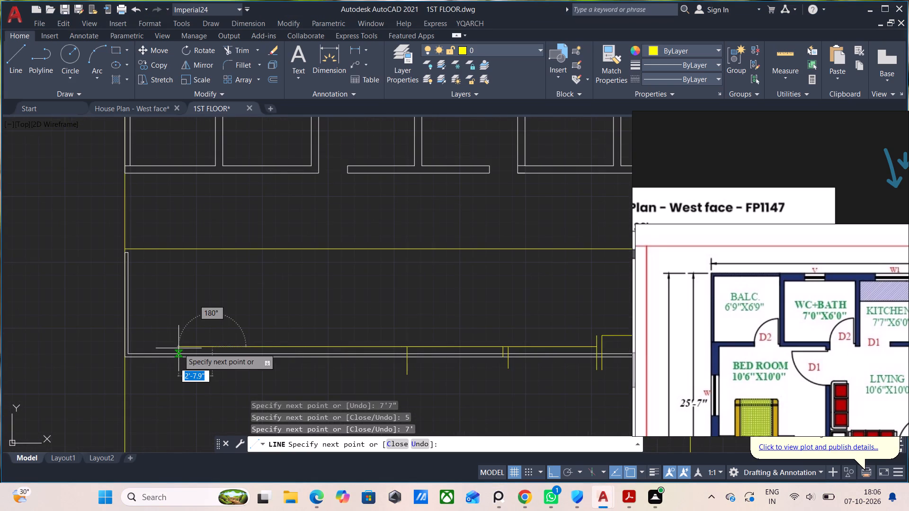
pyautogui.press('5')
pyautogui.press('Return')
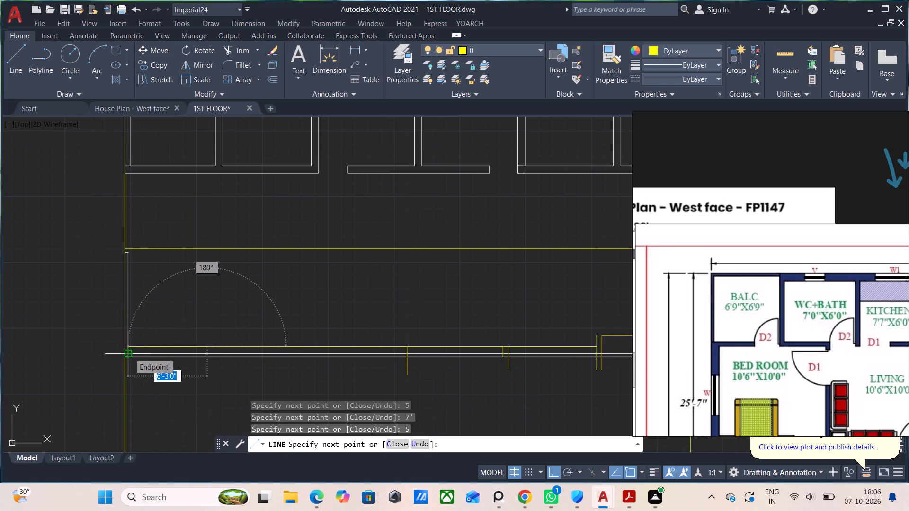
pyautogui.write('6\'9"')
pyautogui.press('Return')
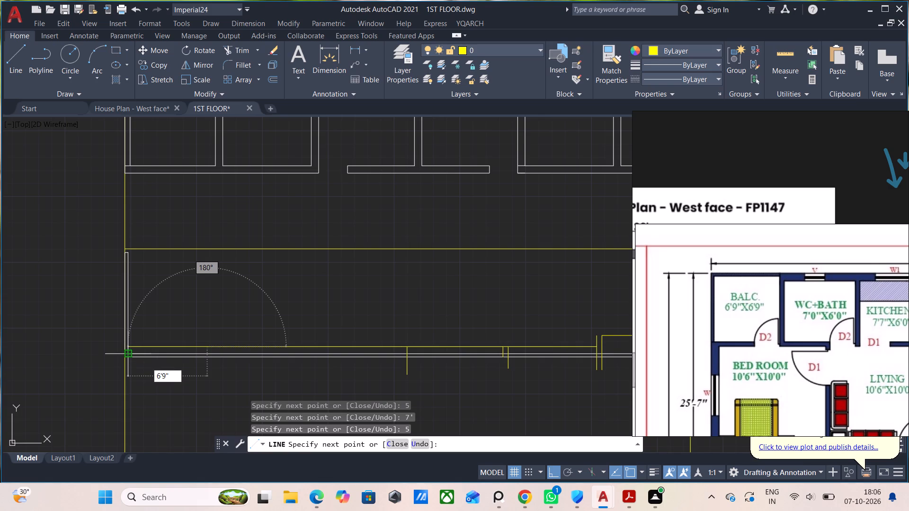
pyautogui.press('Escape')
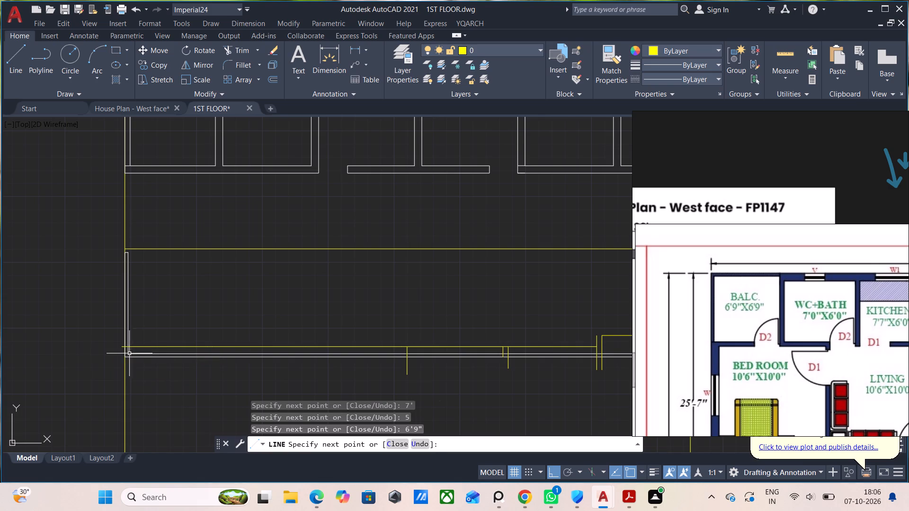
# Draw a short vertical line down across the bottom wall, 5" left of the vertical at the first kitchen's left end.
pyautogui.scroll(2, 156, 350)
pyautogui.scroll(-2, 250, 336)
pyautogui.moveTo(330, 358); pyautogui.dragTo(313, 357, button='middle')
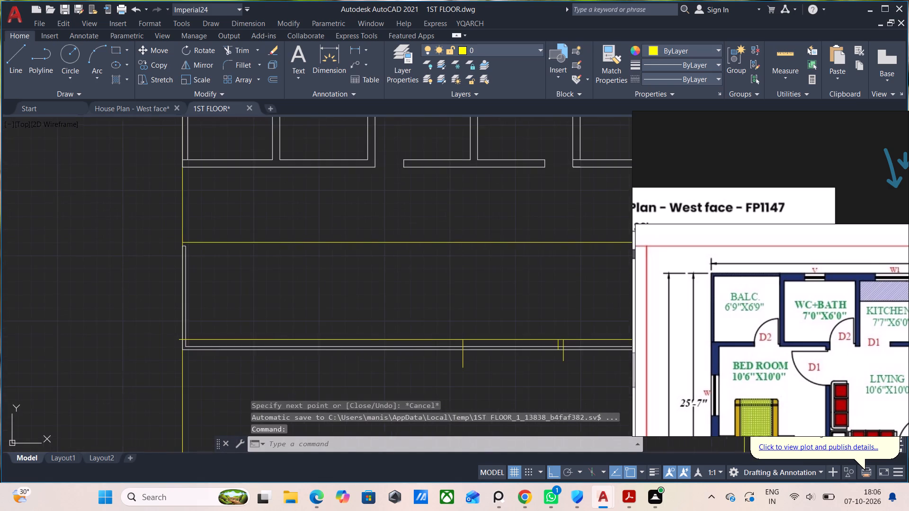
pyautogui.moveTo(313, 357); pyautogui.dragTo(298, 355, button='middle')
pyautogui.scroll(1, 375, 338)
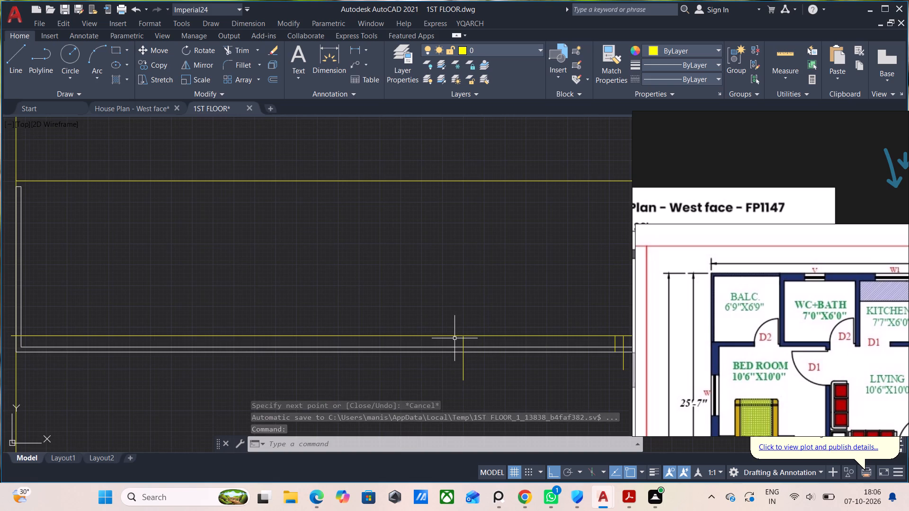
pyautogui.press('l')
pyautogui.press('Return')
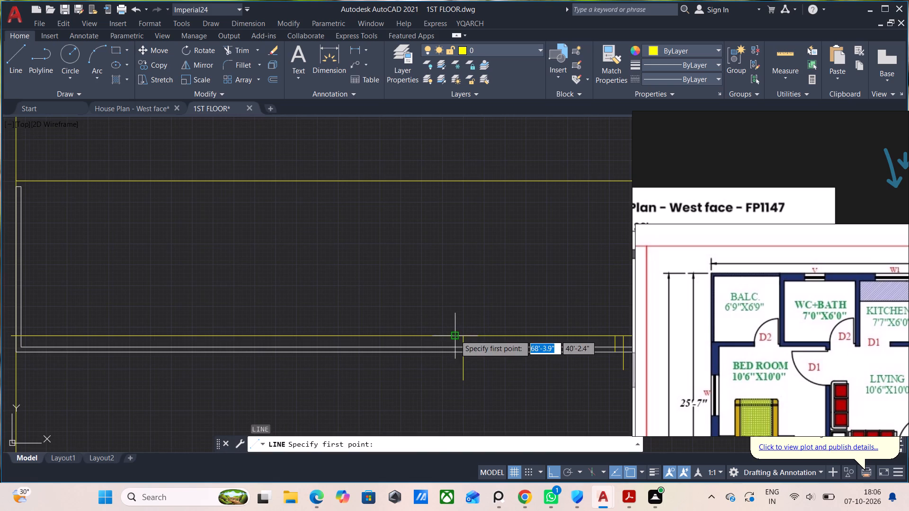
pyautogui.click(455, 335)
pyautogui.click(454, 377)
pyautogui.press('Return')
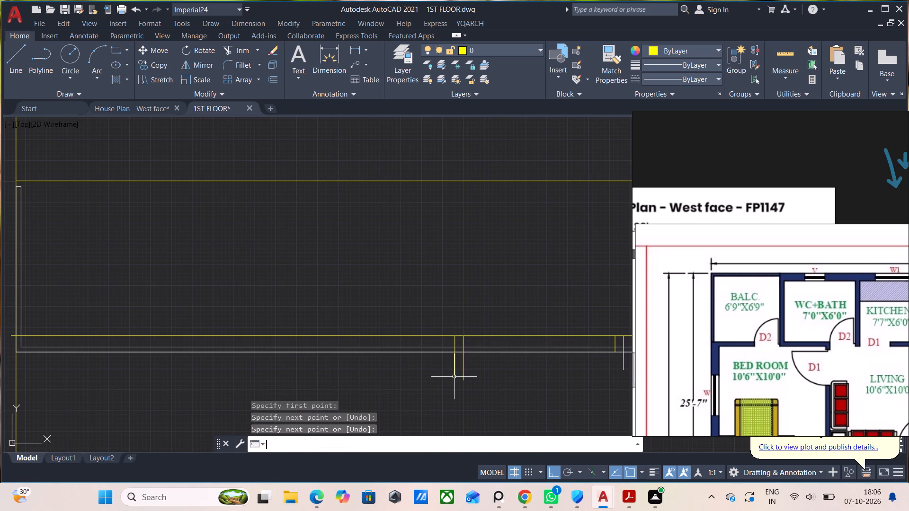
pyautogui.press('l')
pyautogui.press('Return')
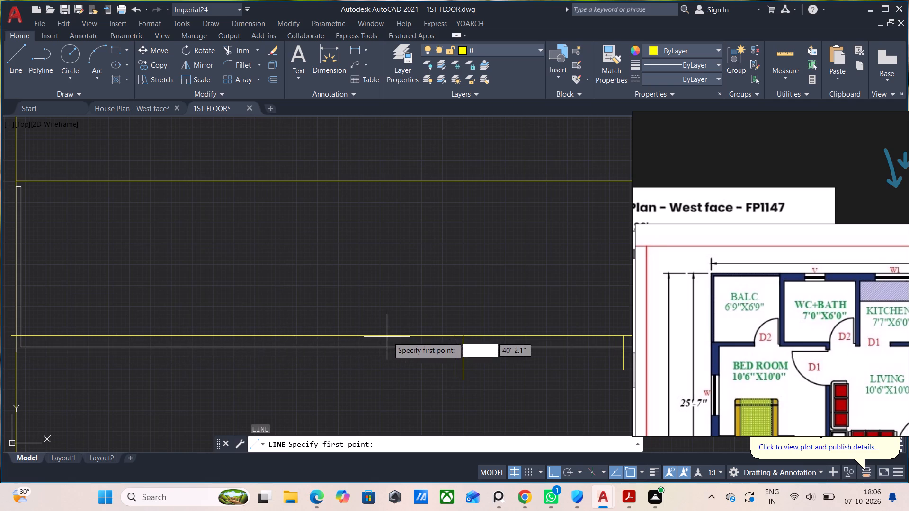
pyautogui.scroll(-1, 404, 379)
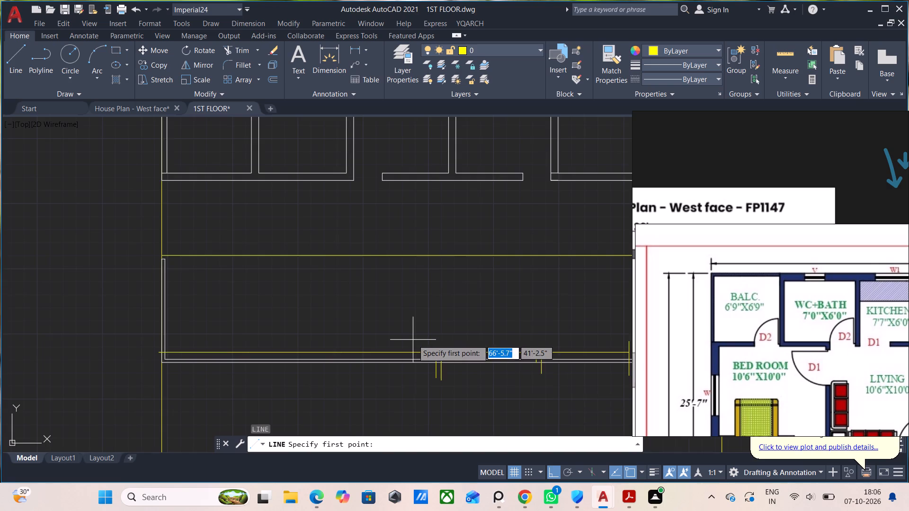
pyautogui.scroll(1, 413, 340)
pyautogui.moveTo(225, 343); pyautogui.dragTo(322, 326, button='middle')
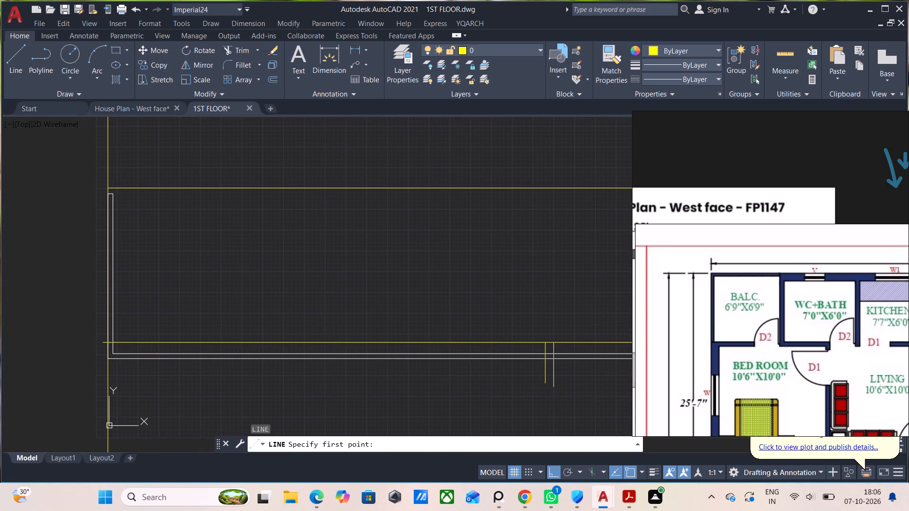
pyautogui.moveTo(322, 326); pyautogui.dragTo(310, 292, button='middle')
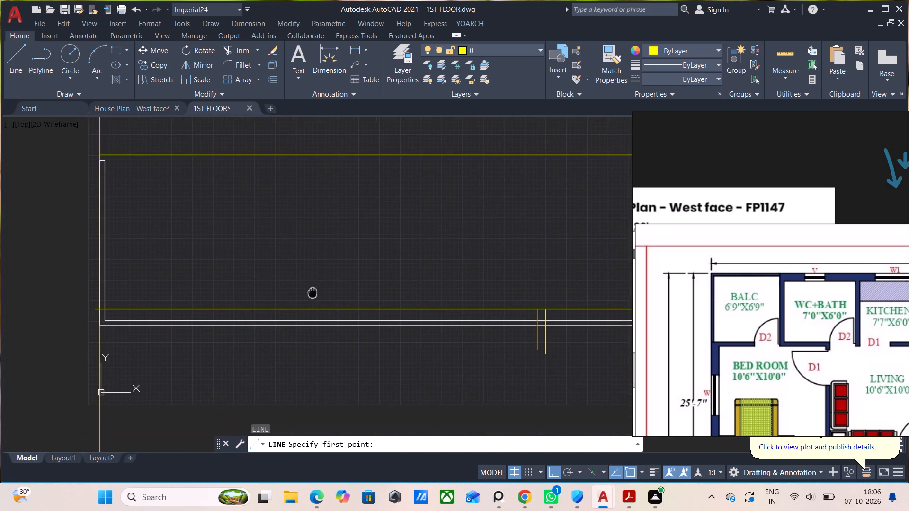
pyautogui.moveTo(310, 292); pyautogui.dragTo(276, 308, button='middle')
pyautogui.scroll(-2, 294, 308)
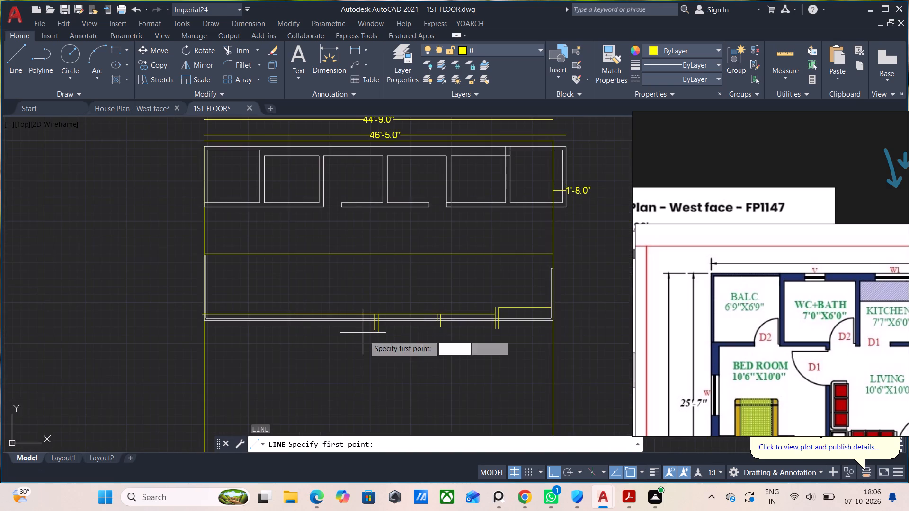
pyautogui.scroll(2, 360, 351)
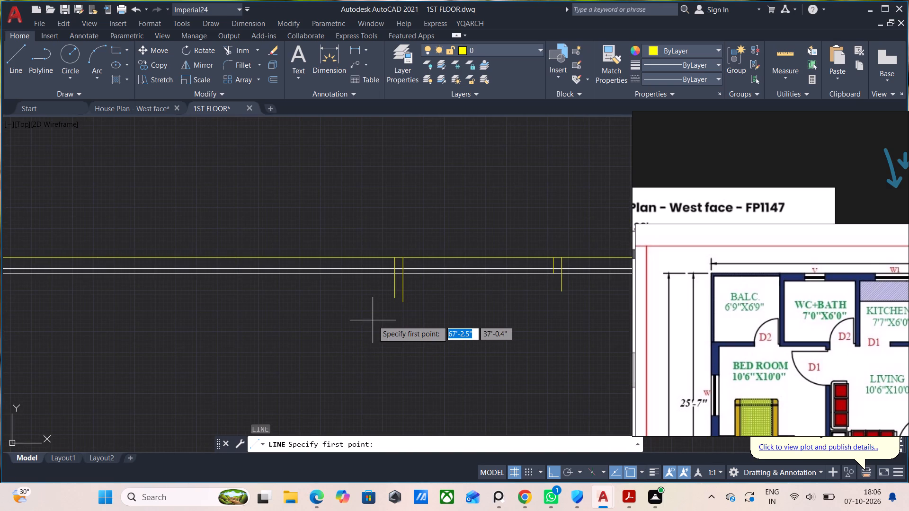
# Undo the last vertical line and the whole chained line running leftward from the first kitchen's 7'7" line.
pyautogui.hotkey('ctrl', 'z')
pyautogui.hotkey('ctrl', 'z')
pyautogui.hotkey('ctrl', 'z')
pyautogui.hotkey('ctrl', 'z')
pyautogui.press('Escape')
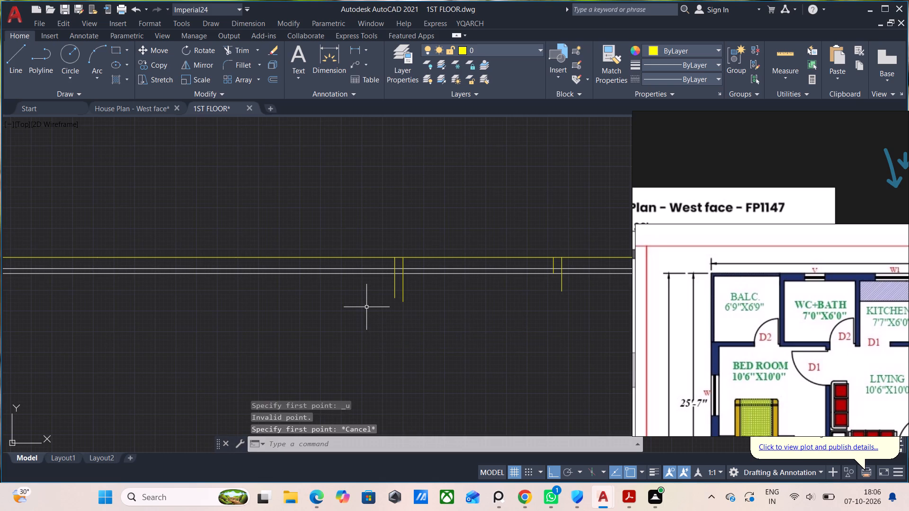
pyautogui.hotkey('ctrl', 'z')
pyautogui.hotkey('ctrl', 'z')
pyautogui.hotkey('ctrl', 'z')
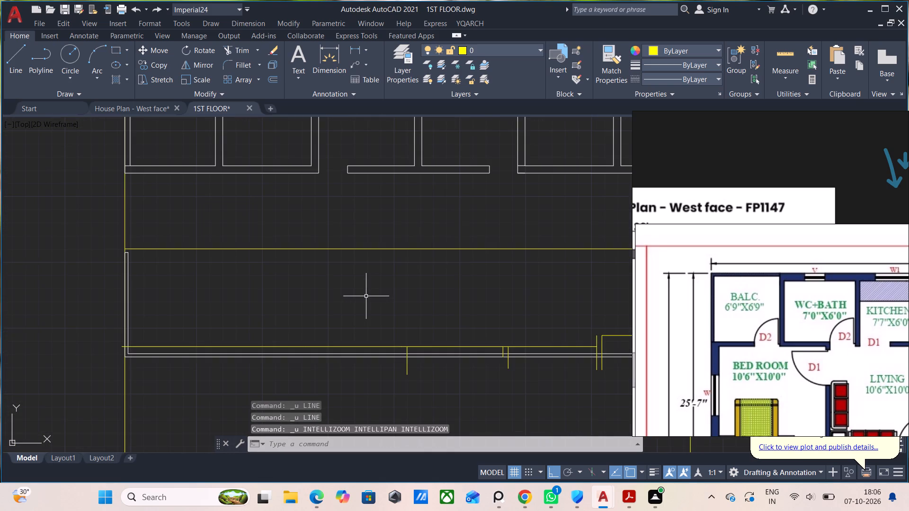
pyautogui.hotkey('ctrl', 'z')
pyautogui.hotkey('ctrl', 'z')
# Draw a 5" line leftward from the 7'7" line's left end, continuing with a short vertical line down across the bottom wall.
pyautogui.scroll(1, 439, 349)
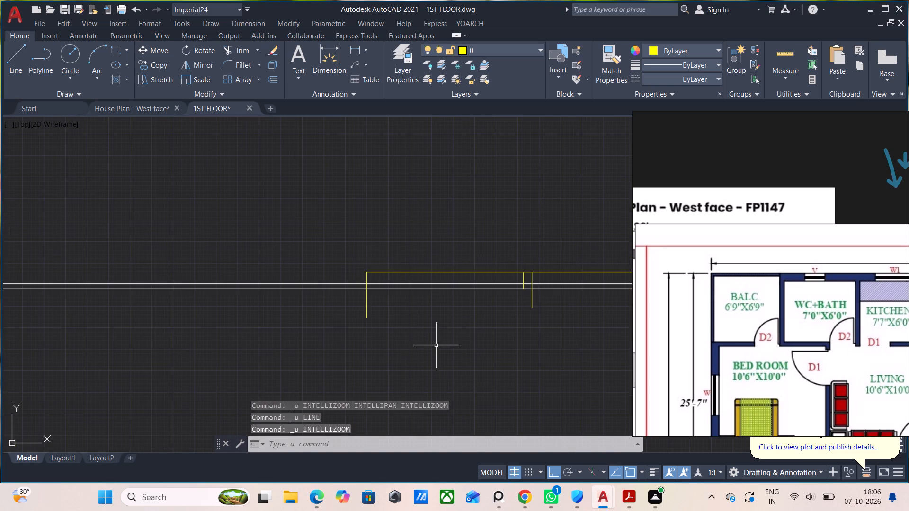
pyautogui.press('l')
pyautogui.press('Return')
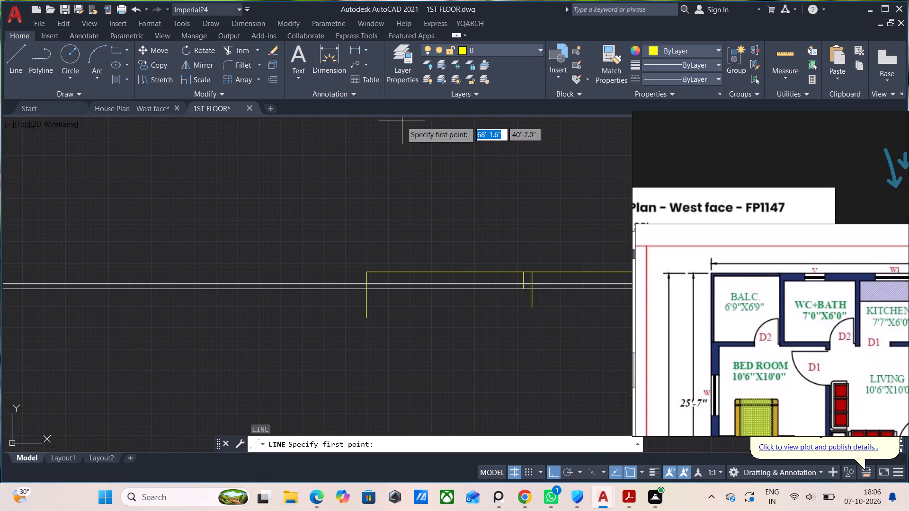
pyautogui.click(365, 268)
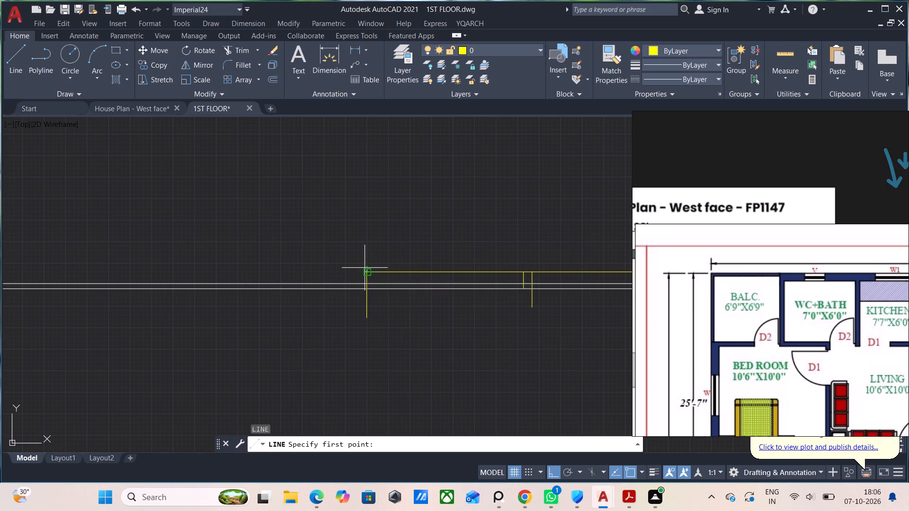
pyautogui.press('5')
pyautogui.press('Return')
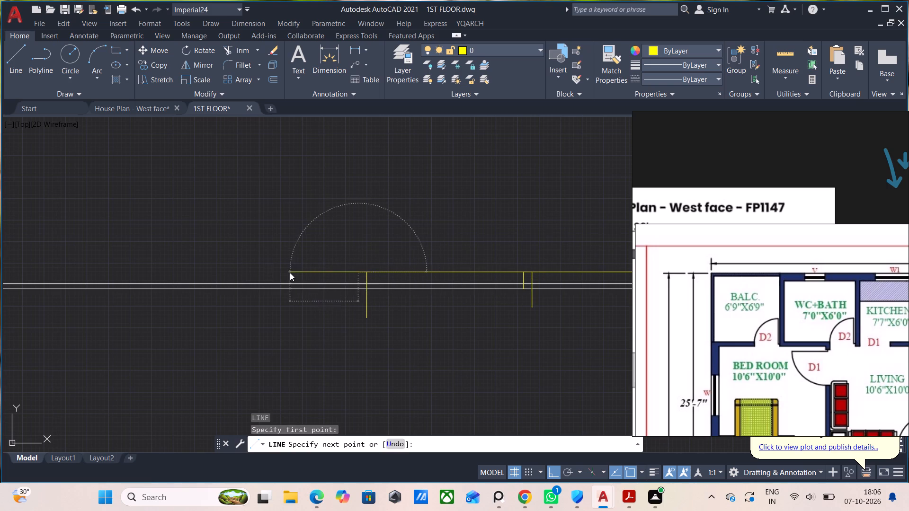
pyautogui.click(347, 304)
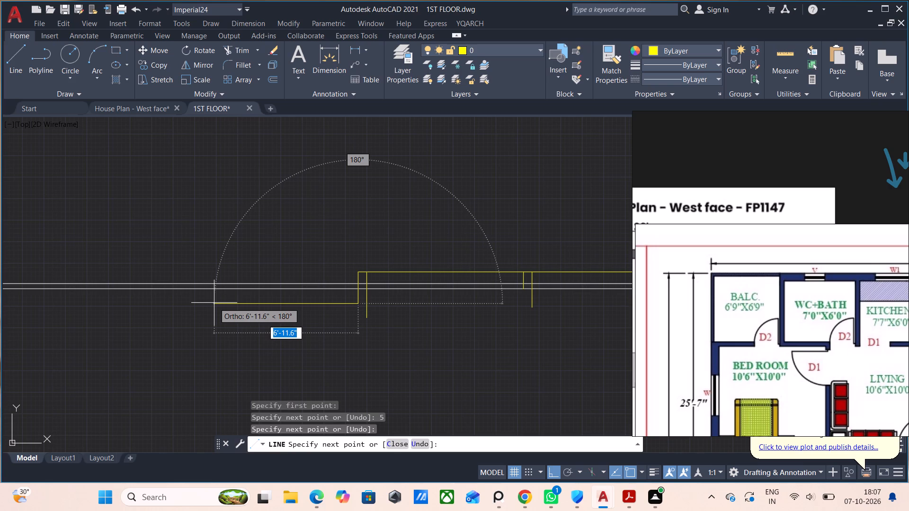
pyautogui.press('Escape')
# Check the reference plan and draw a 7'7" line leftward from the last 5" wall line's end, continuing with a long vertical line down across the bottom wall.
pyautogui.press('l')
pyautogui.press('Return')
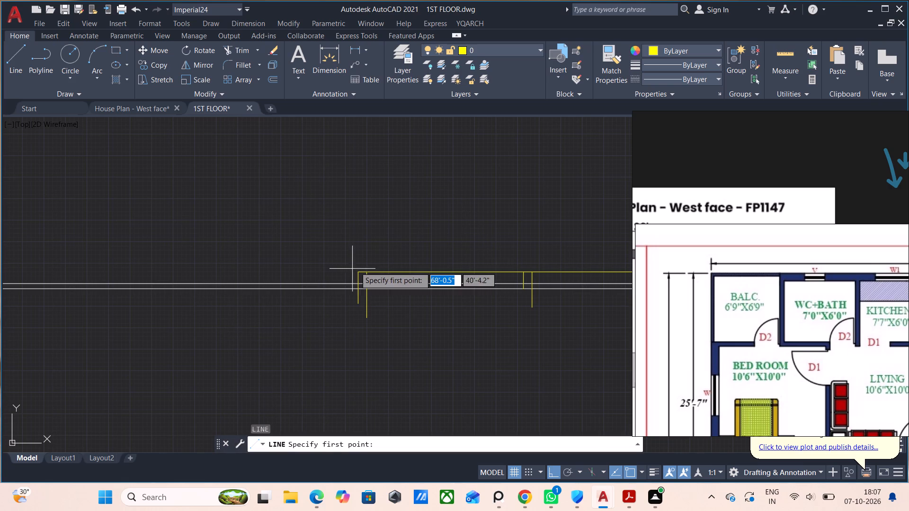
pyautogui.click(354, 273)
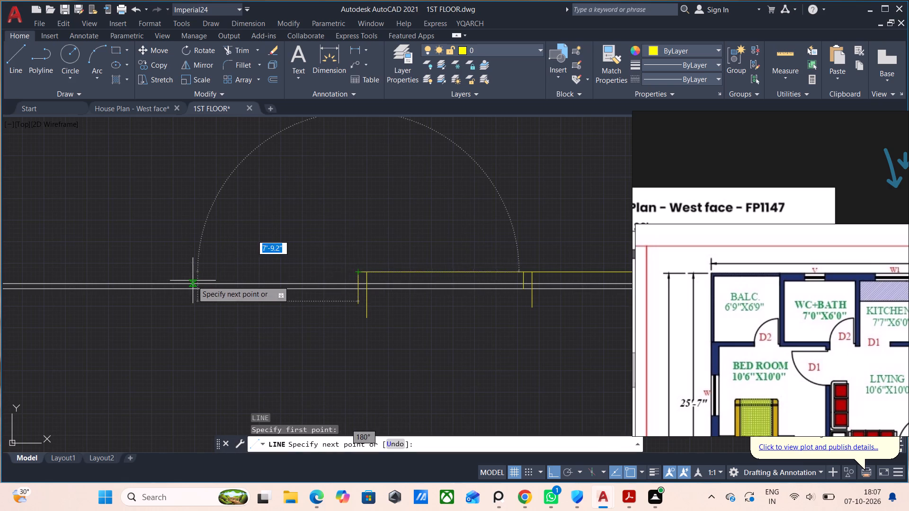
pyautogui.scroll(-2, 164, 260)
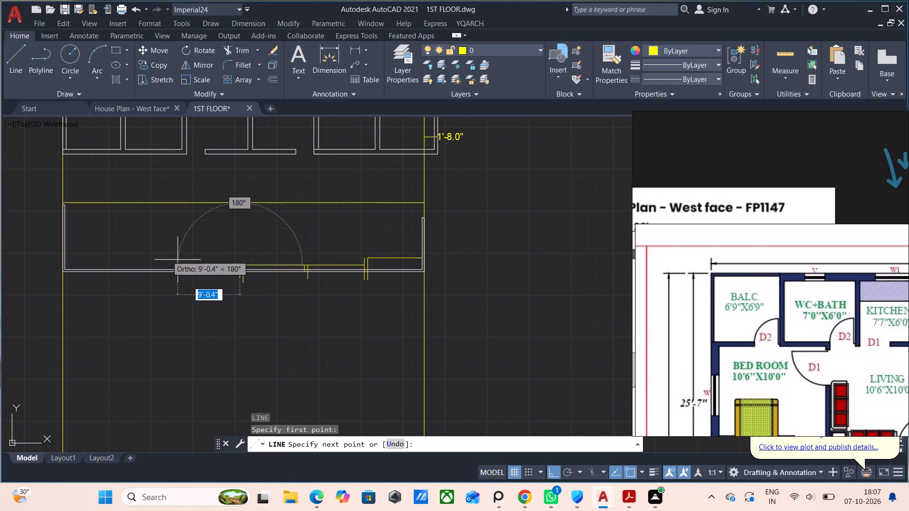
pyautogui.scroll(-3, 772, 287)
pyautogui.moveTo(770, 298); pyautogui.dragTo(671, 302, button='middle')
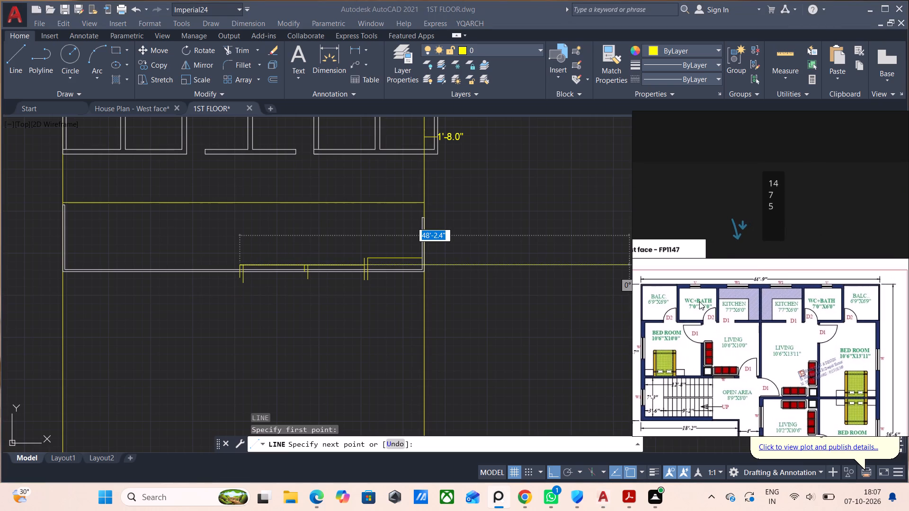
pyautogui.click(213, 246)
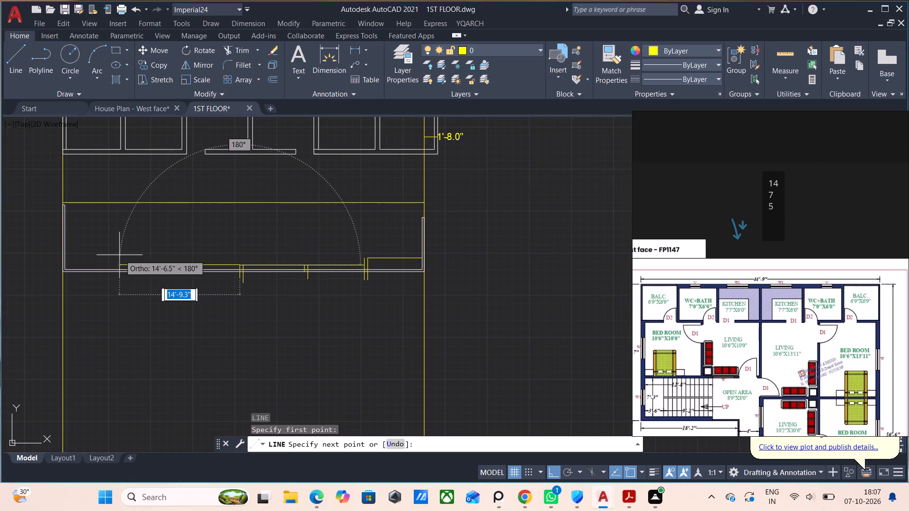
pyautogui.write("7'")
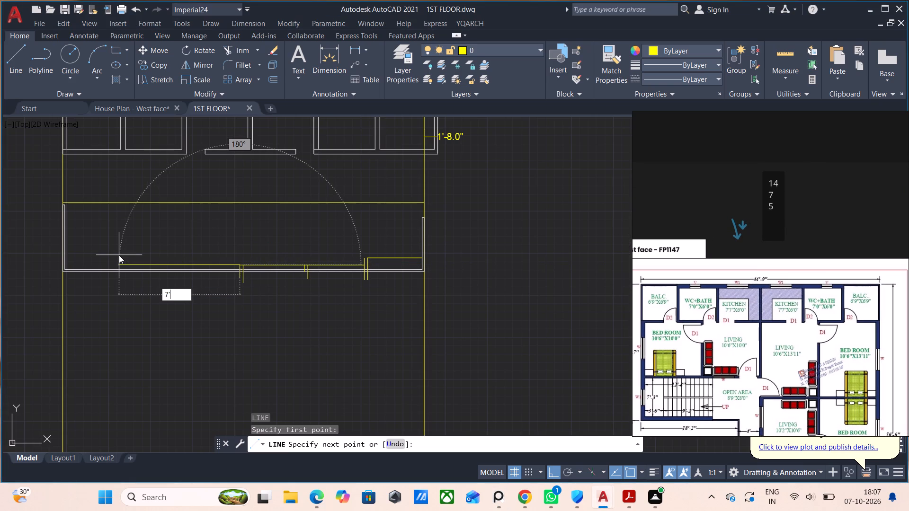
pyautogui.write('7"')
pyautogui.press('Return')
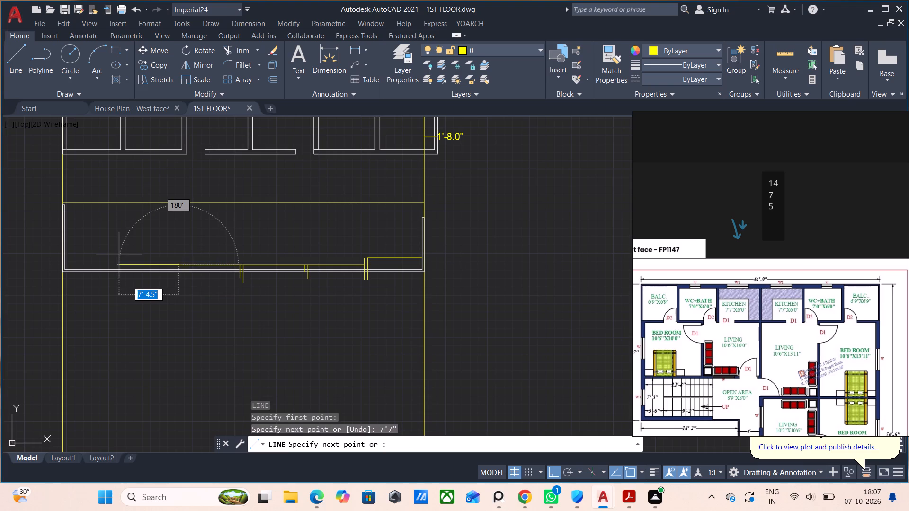
pyautogui.click(170, 341)
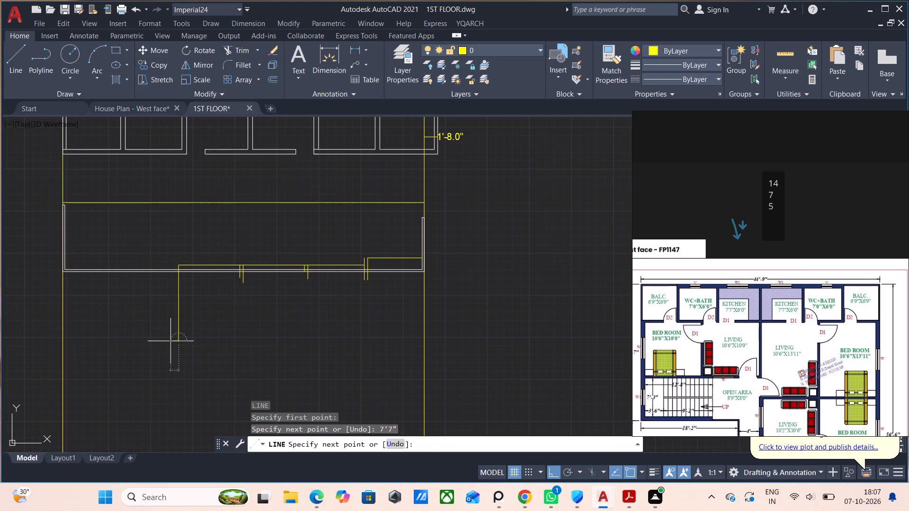
pyautogui.press('Escape')
# Draw a 5" wall line leftward from the second 7'7" kitchen line's left end, continuing with a short vertical line down across the bottom wall.
pyautogui.scroll(2, 151, 268)
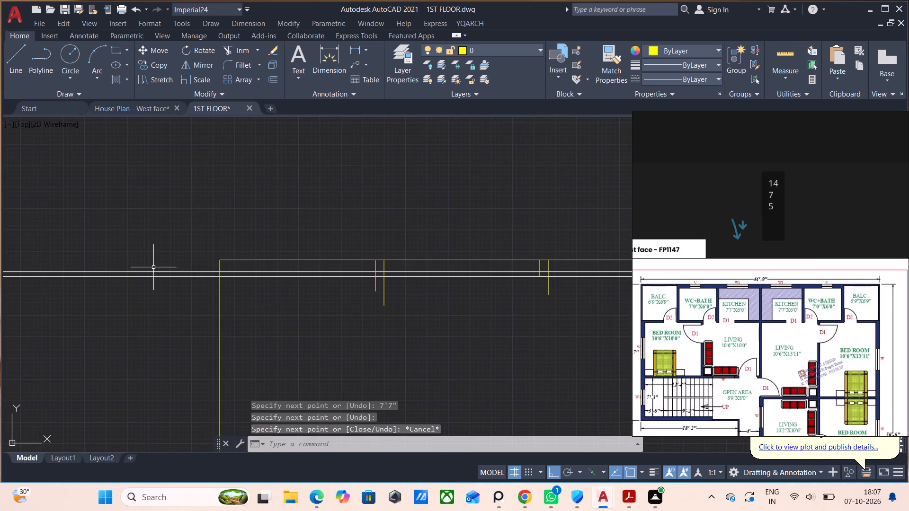
pyautogui.press('l')
pyautogui.press('Return')
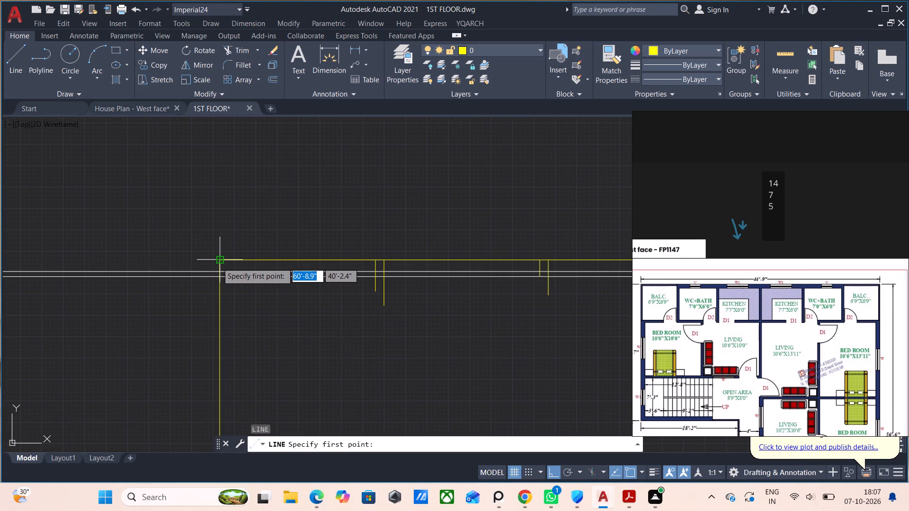
pyautogui.click(217, 263)
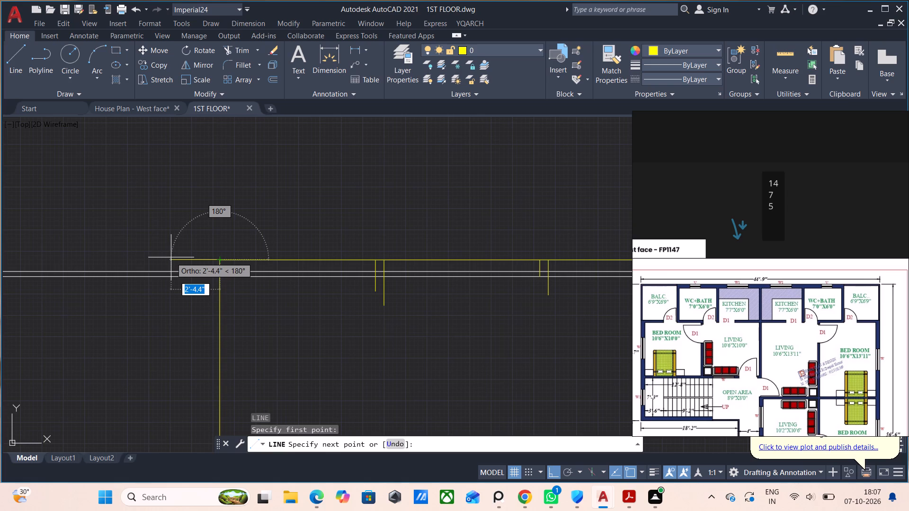
pyautogui.press('5')
pyautogui.press('Return')
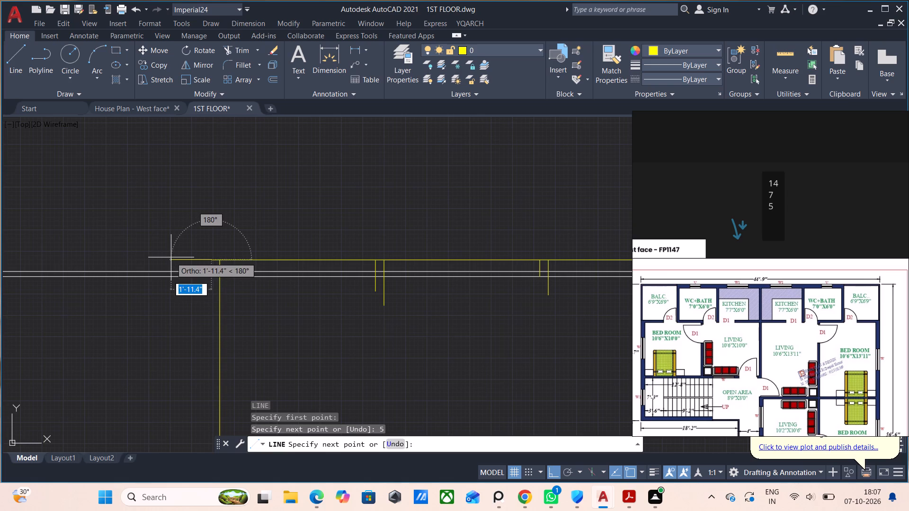
pyautogui.click(238, 317)
pyautogui.press('Return')
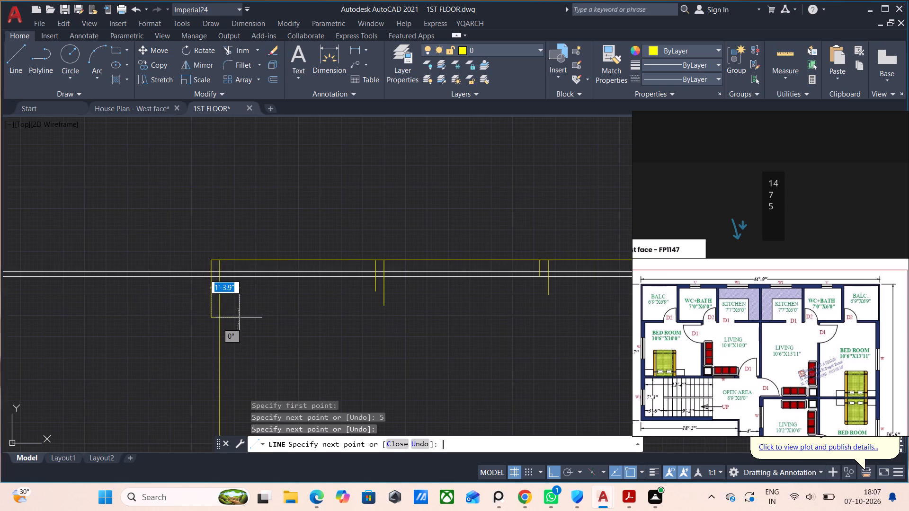
# Draw a 7' line leftward from the 5" line's left end for the WC+bath, continuing with a short vertical line down across the bottom wall.
pyautogui.press('l')
pyautogui.press('Return')
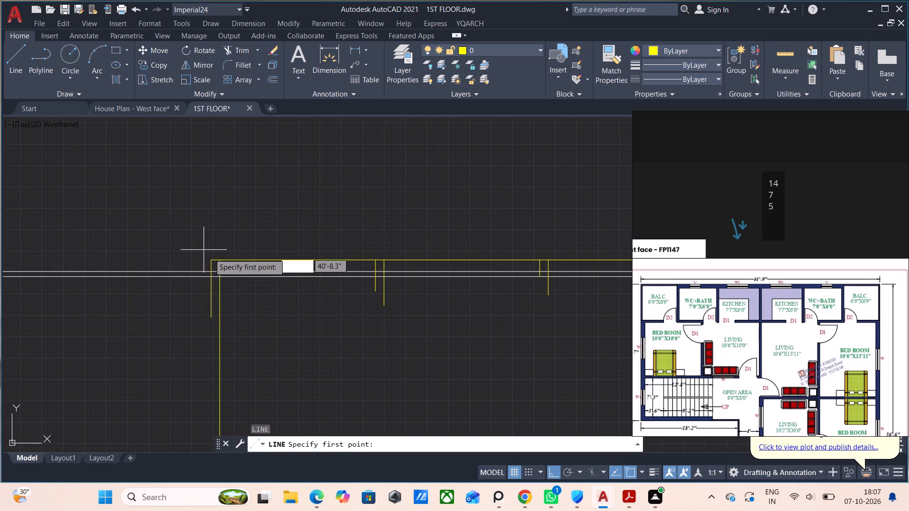
pyautogui.click(212, 255)
pyautogui.scroll(-2, 143, 270)
pyautogui.moveTo(149, 275); pyautogui.dragTo(235, 326, button='middle')
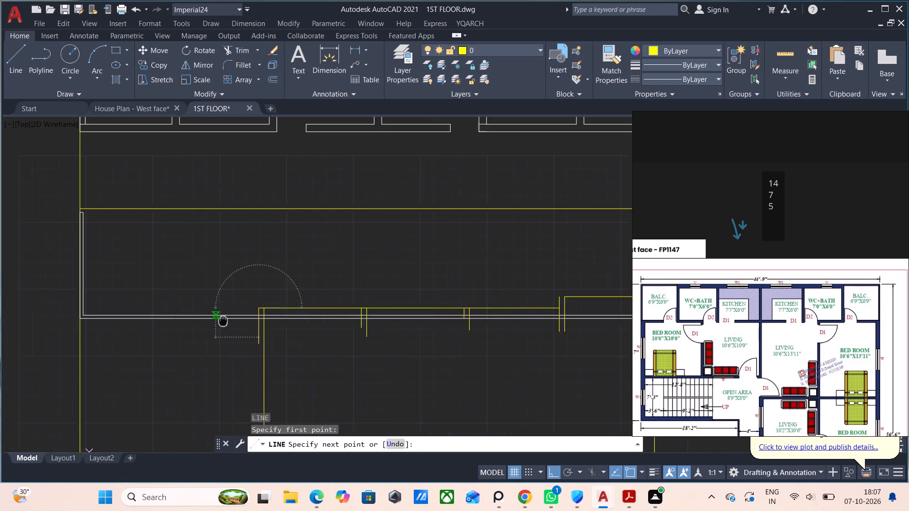
pyautogui.moveTo(235, 326); pyautogui.dragTo(234, 327, button='middle')
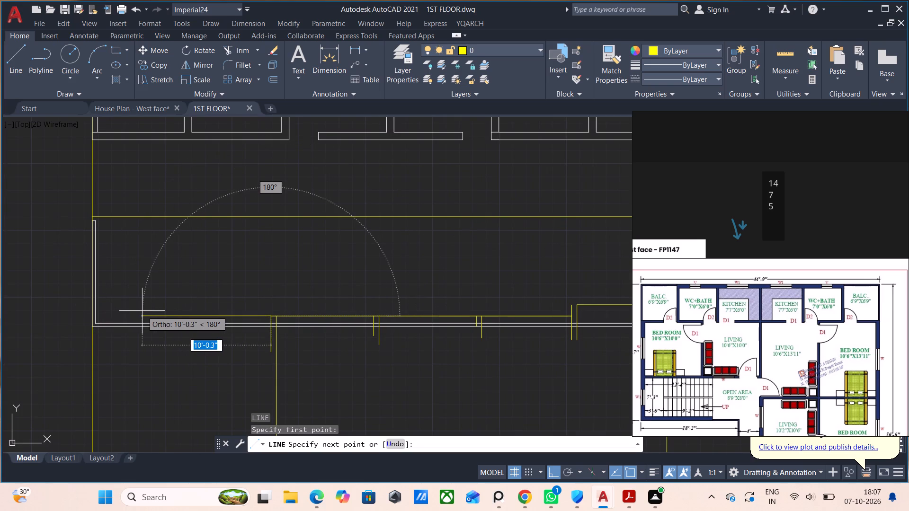
pyautogui.write("7'")
pyautogui.press('Return')
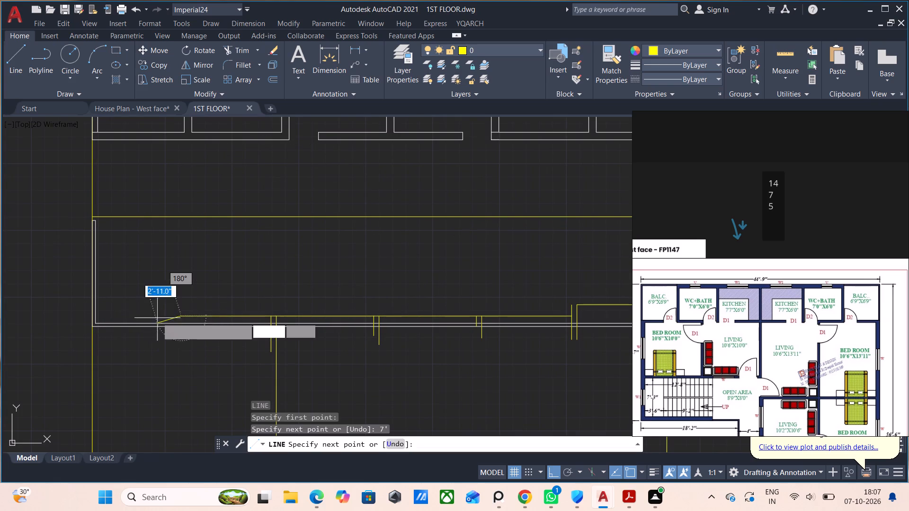
pyautogui.click(178, 341)
pyautogui.press('Return')
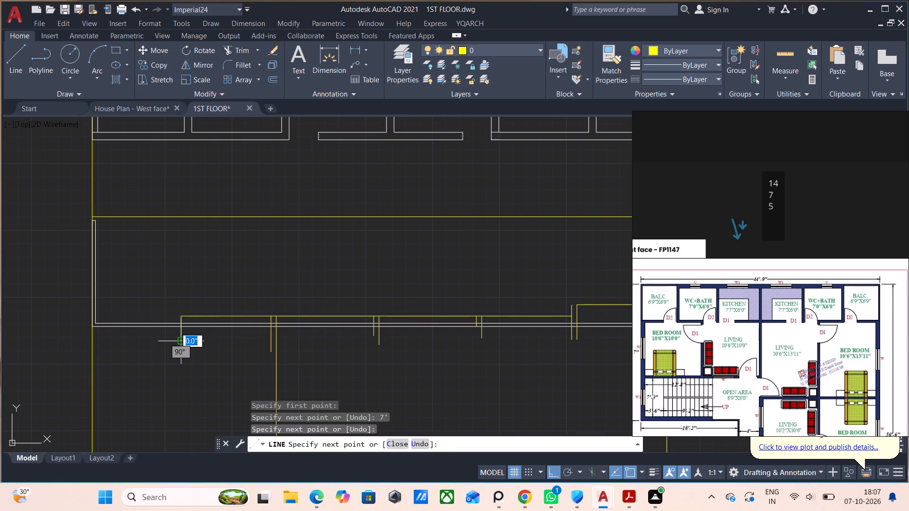
# Draw a 5" wall line leftward from the 7' WC+bath line's left end, continuing with a short vertical line down across the bottom wall.
pyautogui.press('l')
pyautogui.press('Return')
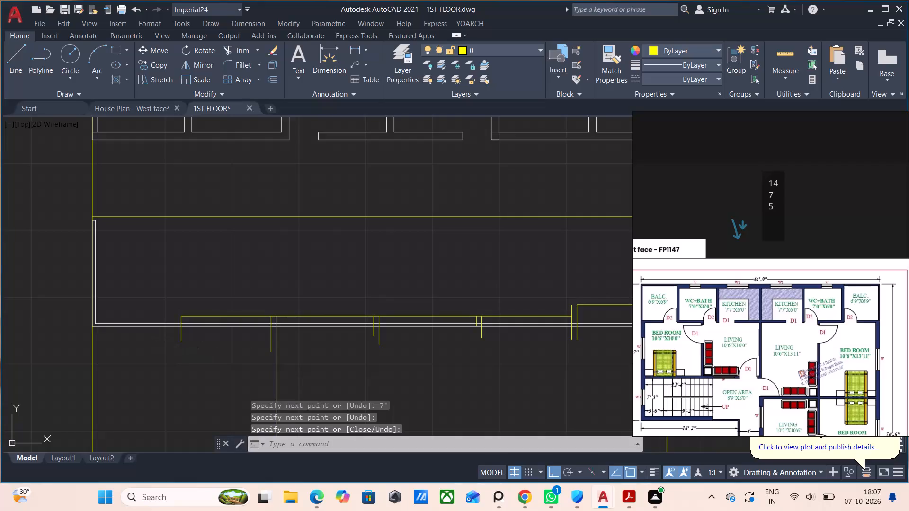
pyautogui.scroll(2, 190, 311)
pyautogui.click(162, 326)
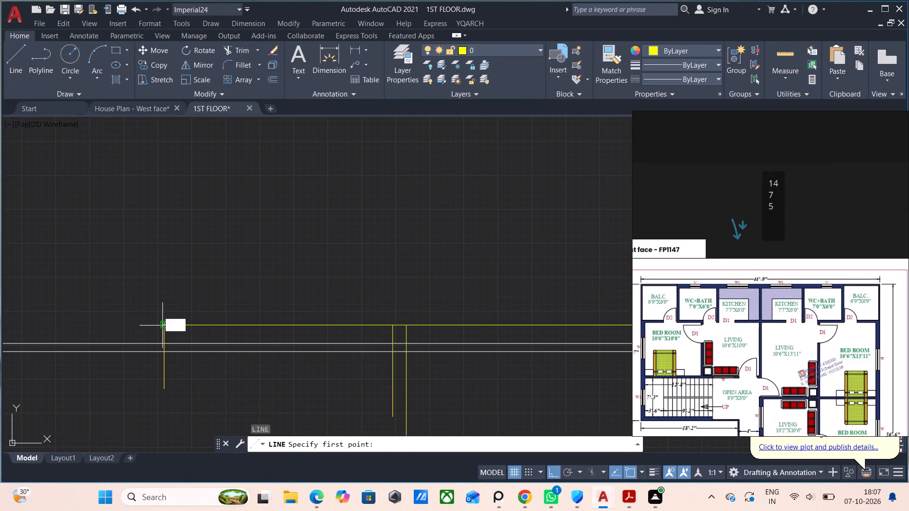
pyautogui.press('5')
pyautogui.press('Return')
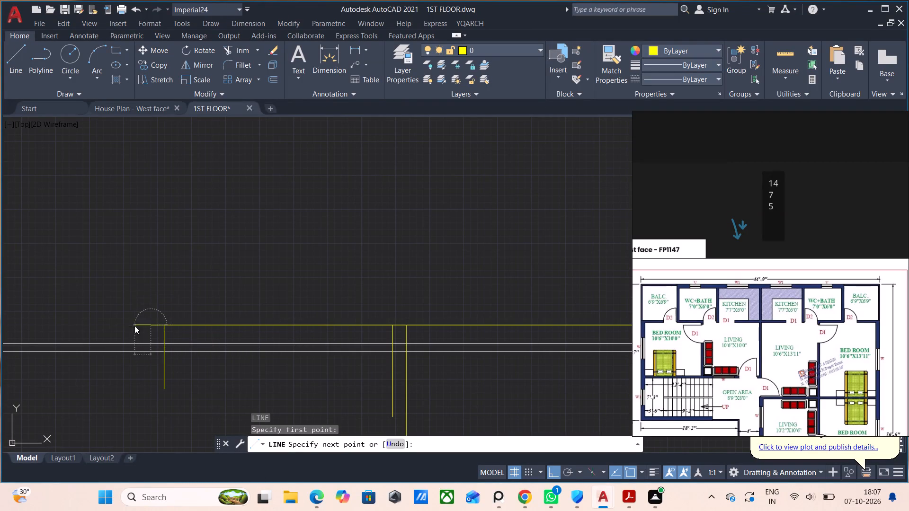
pyautogui.click(157, 374)
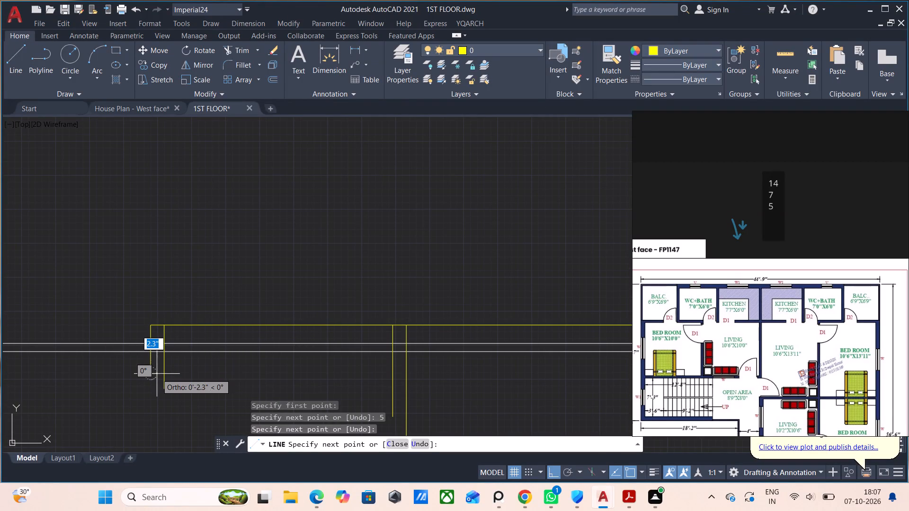
pyautogui.press('Escape')
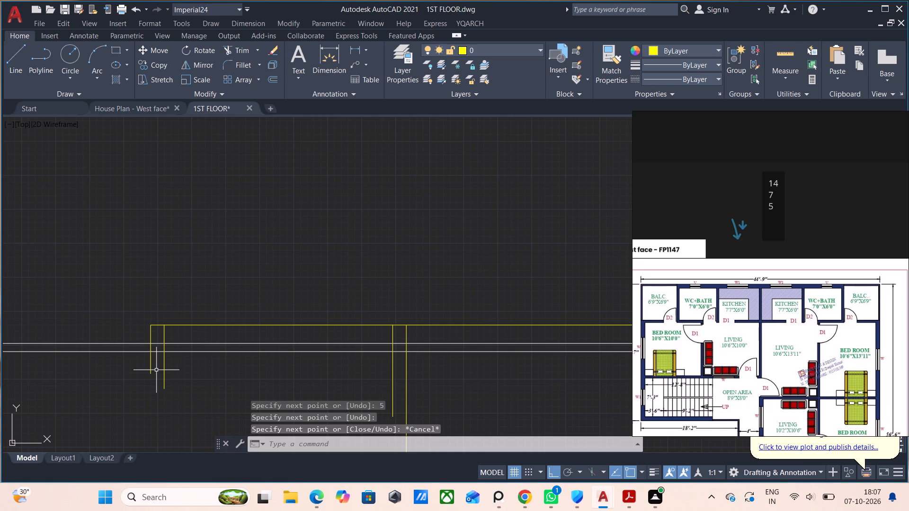
# Draw a 6'9" line leftward from the last 5" wall line's end for the left balcony's width.
pyautogui.press('l')
pyautogui.press('Return')
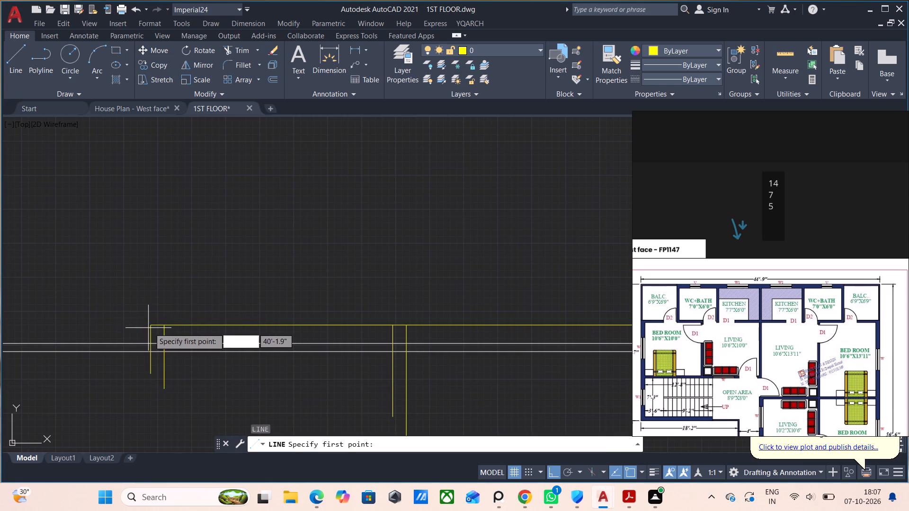
pyautogui.click(150, 328)
pyautogui.scroll(-1, 108, 336)
pyautogui.moveTo(94, 339); pyautogui.dragTo(248, 351, button='middle')
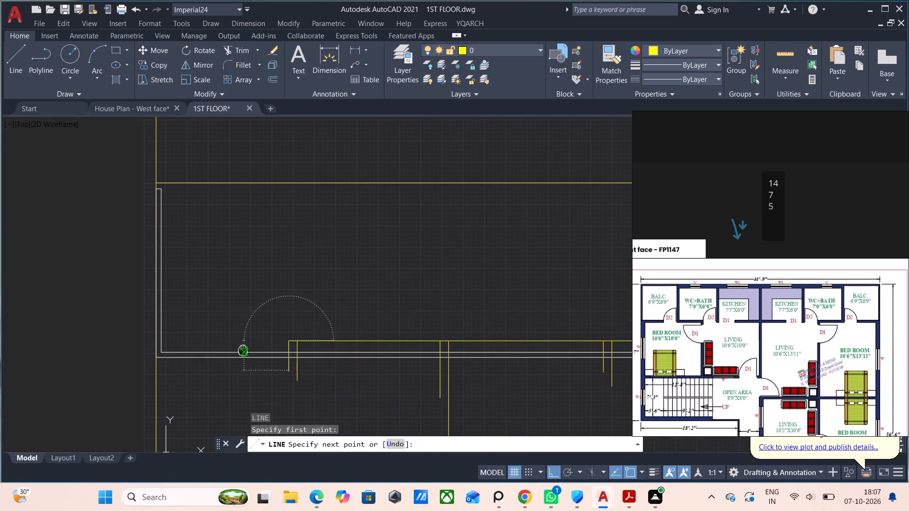
pyautogui.press('6')
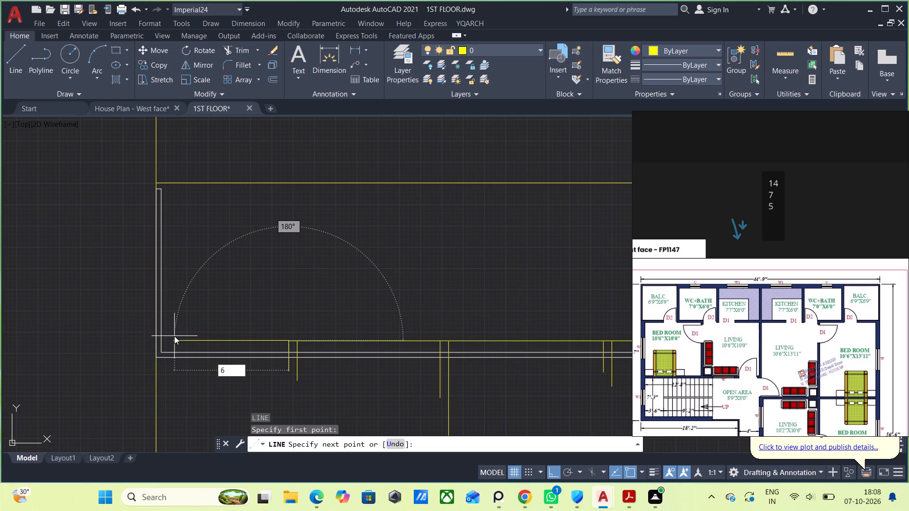
pyautogui.write('\'9"')
pyautogui.press('Return')
pyautogui.press('Escape')
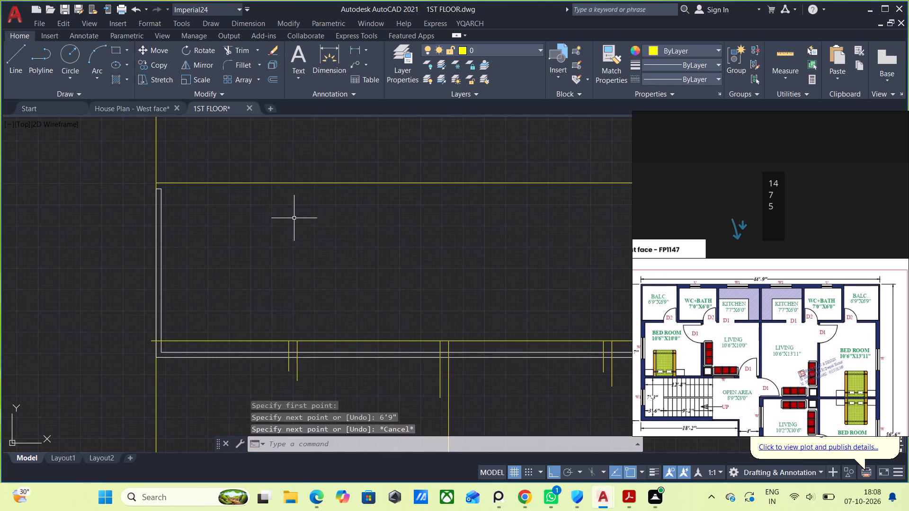
# Add a linear dimension between the two long vertical boundary lines, placed below the room row.
pyautogui.scroll(-1, 322, 250)
pyautogui.moveTo(370, 335); pyautogui.dragTo(183, 314, button='middle')
pyautogui.moveTo(351, 345); pyautogui.dragTo(331, 345, button='middle')
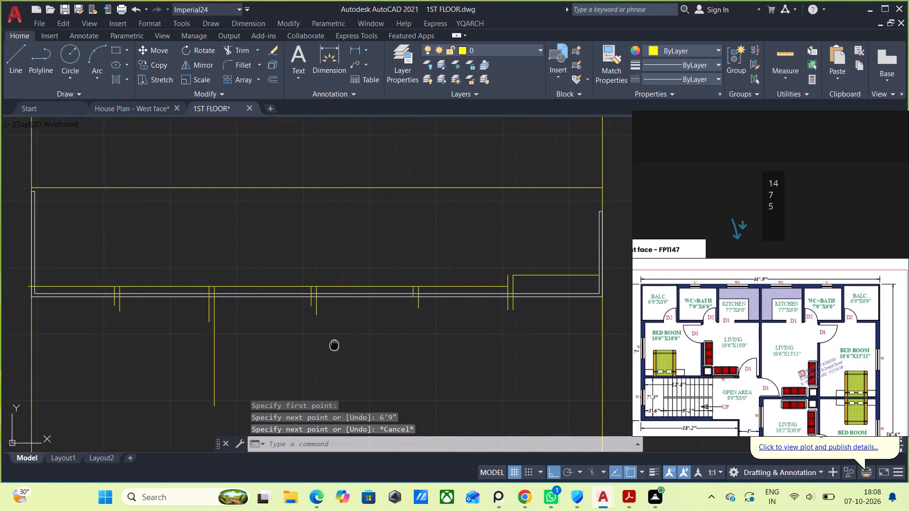
pyautogui.moveTo(331, 345); pyautogui.dragTo(358, 344, button='middle')
pyautogui.scroll(-2, 389, 322)
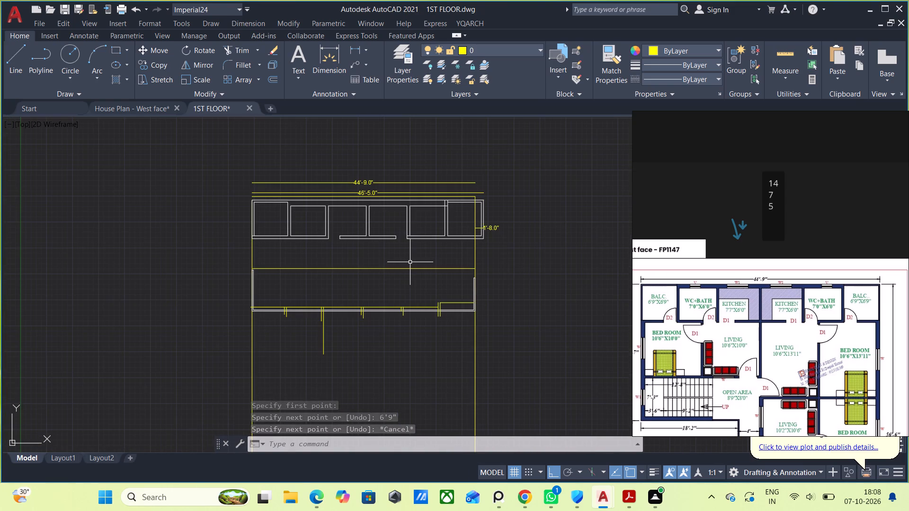
pyautogui.click(357, 54)
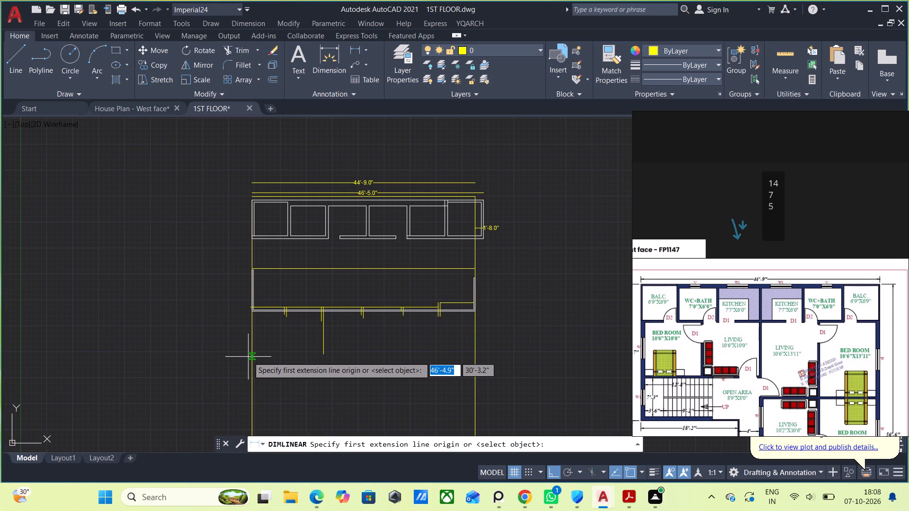
pyautogui.click(252, 357)
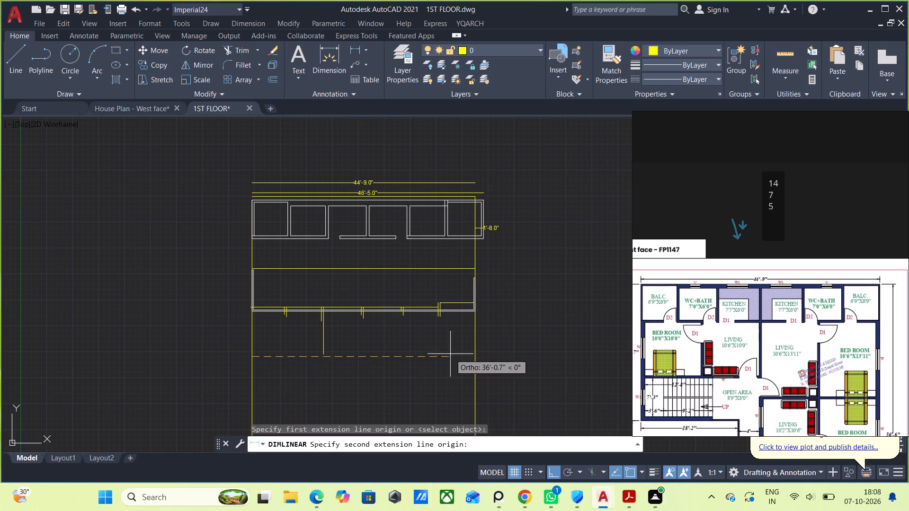
pyautogui.click(475, 356)
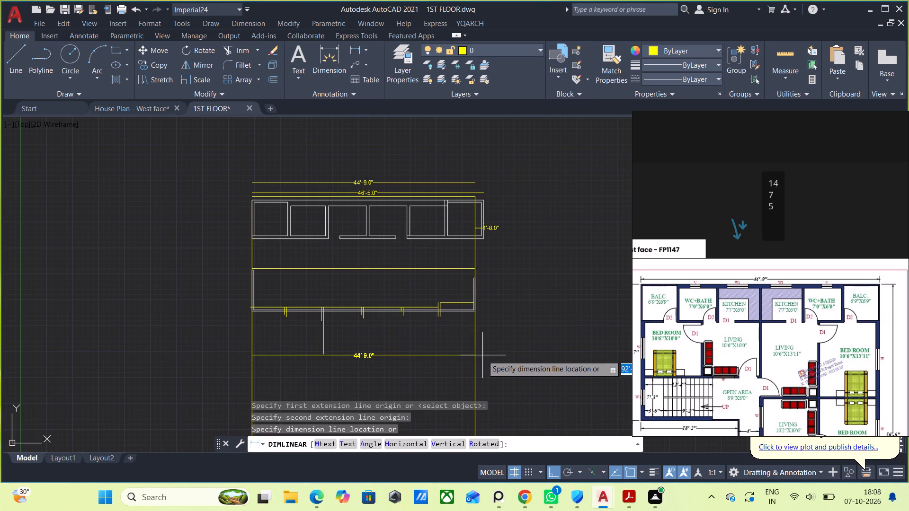
pyautogui.click(490, 360)
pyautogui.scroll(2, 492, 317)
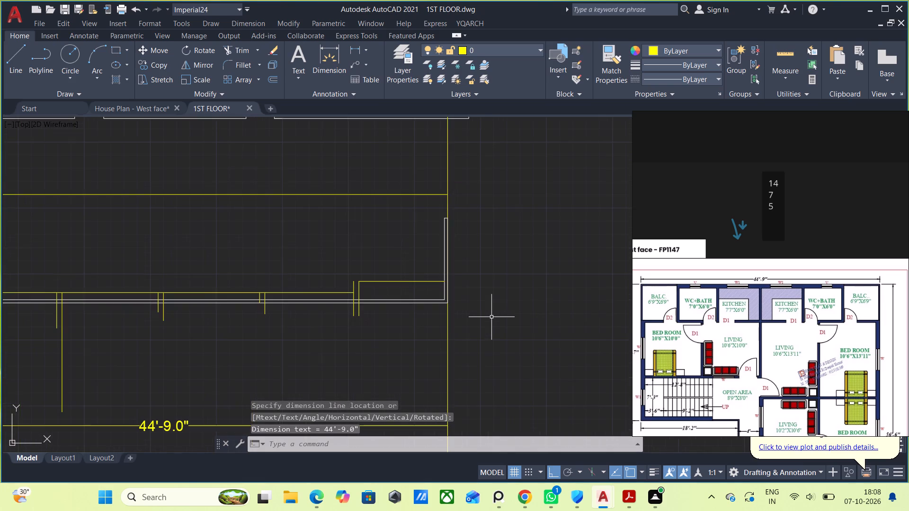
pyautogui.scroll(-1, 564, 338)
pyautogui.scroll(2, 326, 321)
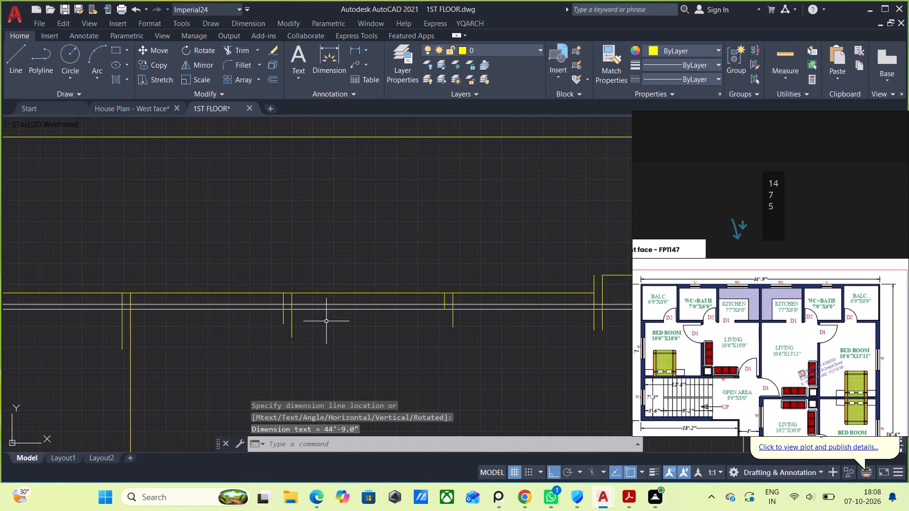
# Examine the re-laid room row's partition lines from end to end against the bottom wall and the outer boundary lines.
pyautogui.scroll(-1, 326, 335)
pyautogui.moveTo(335, 340); pyautogui.dragTo(347, 344, button='middle')
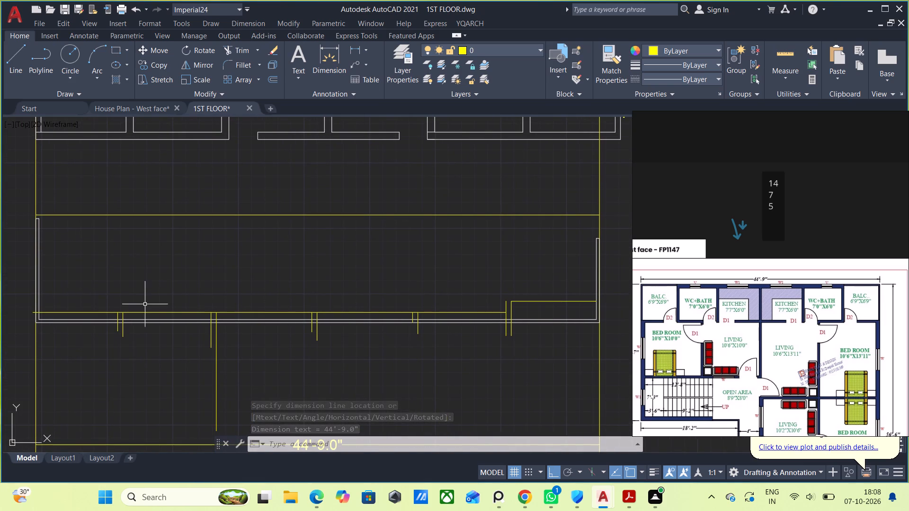
pyautogui.moveTo(32, 338); pyautogui.dragTo(69, 344, button='middle')
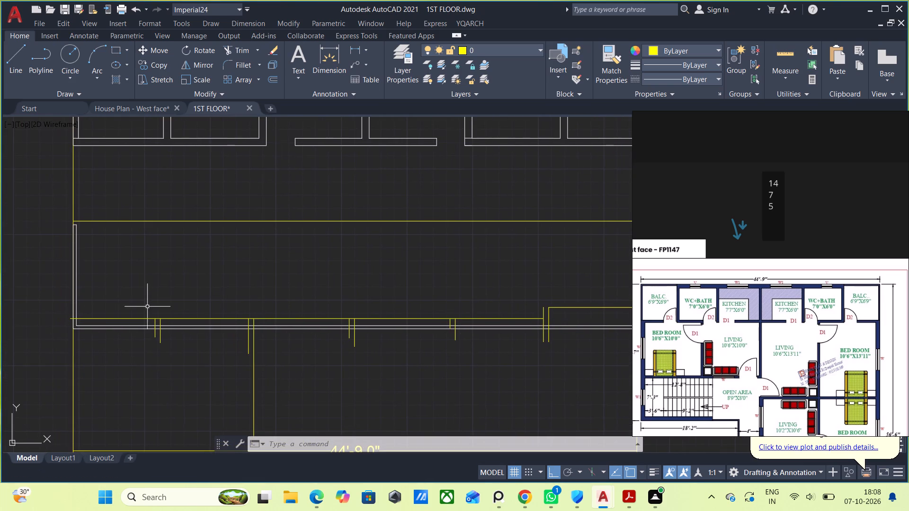
pyautogui.moveTo(154, 328); pyautogui.dragTo(137, 316, button='middle')
pyautogui.scroll(1, 146, 317)
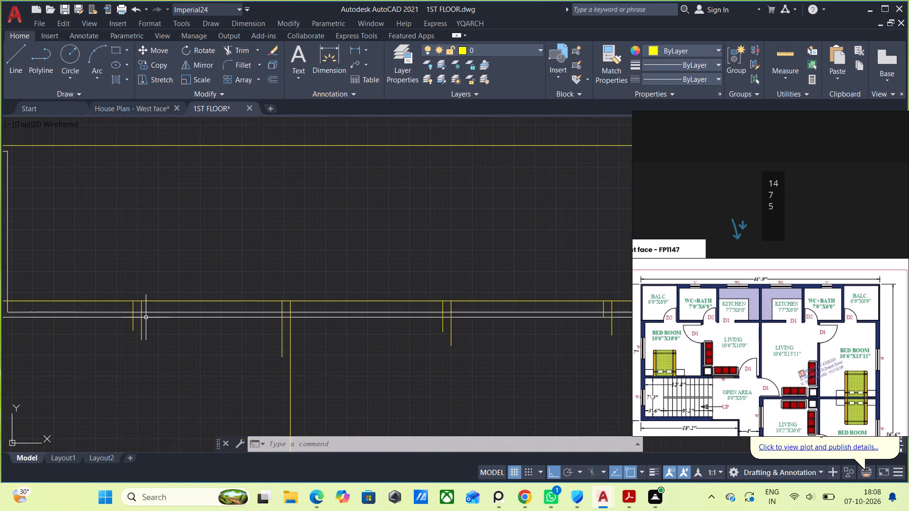
pyautogui.scroll(-1, 146, 317)
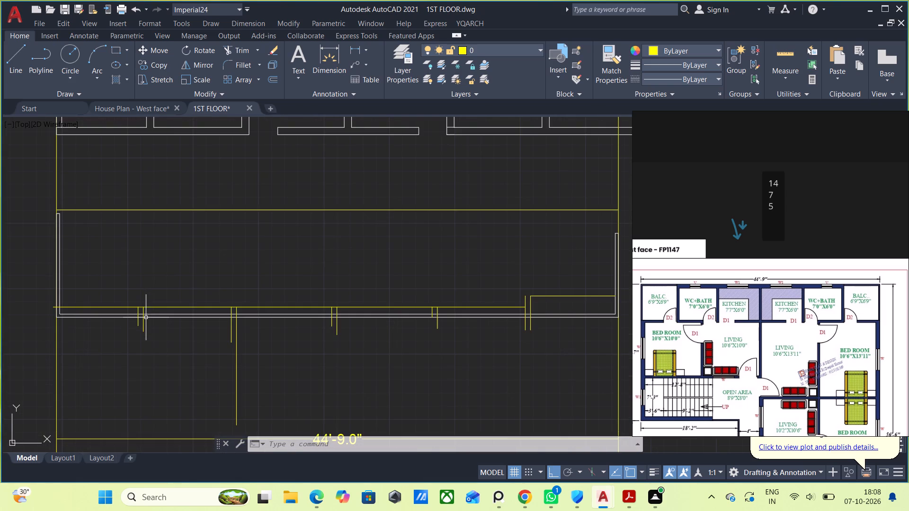
# Switch to the reference plan image and examine the top room row's balcony, WC+bath and kitchen sizes and their walls.
pyautogui.scroll(2, 669, 344)
pyautogui.moveTo(684, 323); pyautogui.dragTo(758, 361, button='middle')
pyautogui.scroll(1, 751, 354)
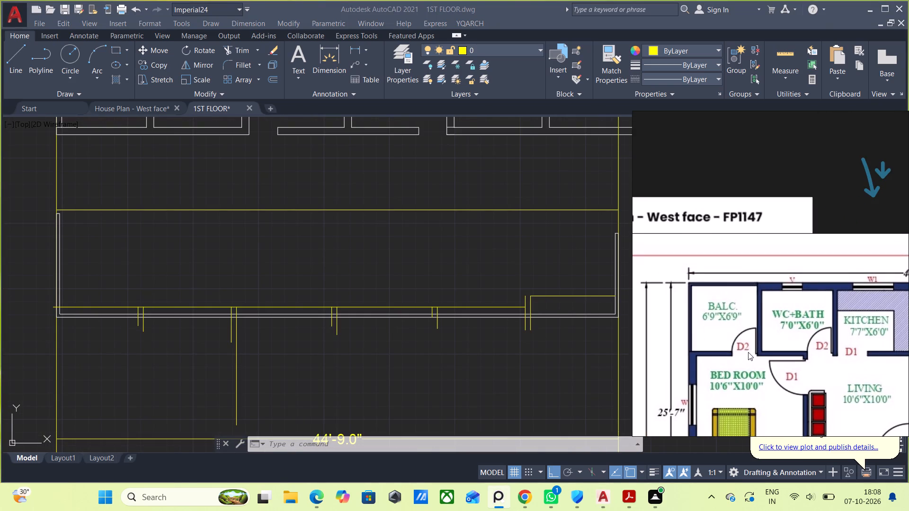
pyautogui.moveTo(745, 352); pyautogui.dragTo(682, 332, button='middle')
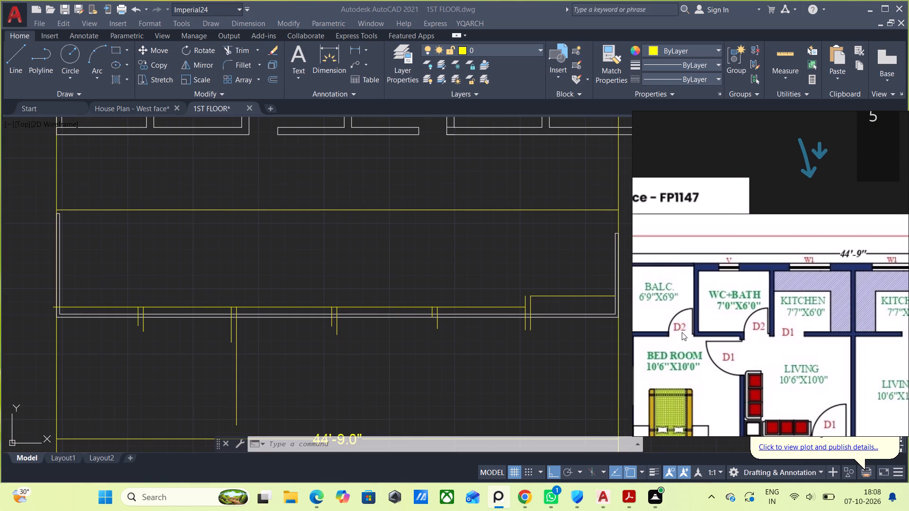
pyautogui.moveTo(682, 332); pyautogui.dragTo(683, 332, button='middle')
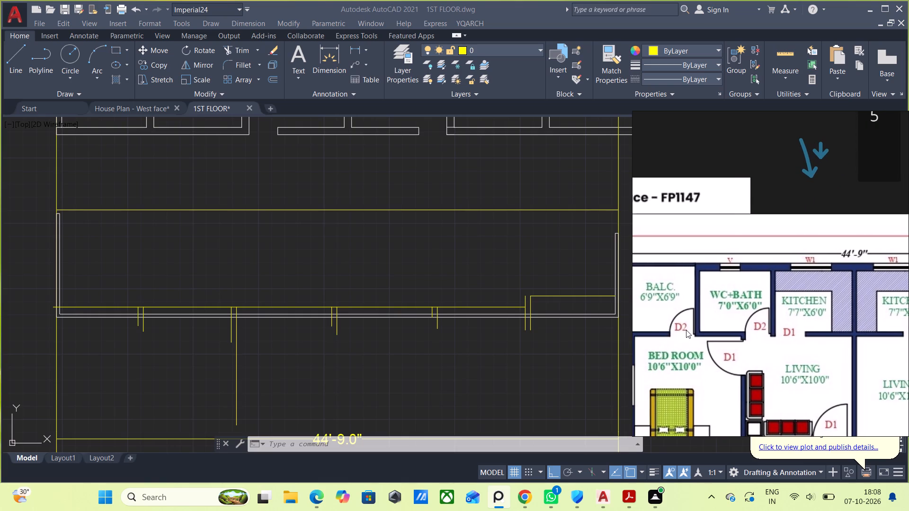
pyautogui.scroll(-1, 691, 317)
pyautogui.moveTo(710, 317); pyautogui.dragTo(721, 332, button='middle')
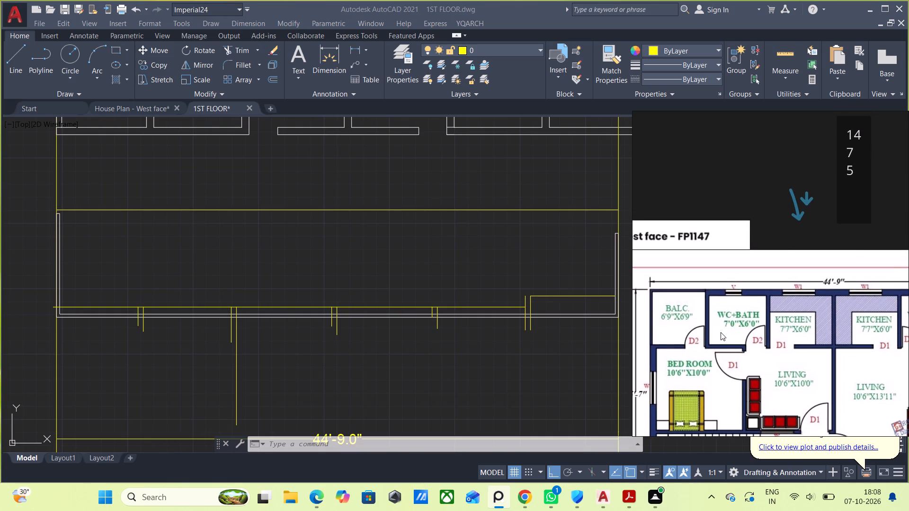
pyautogui.moveTo(721, 332); pyautogui.dragTo(716, 332, button='middle')
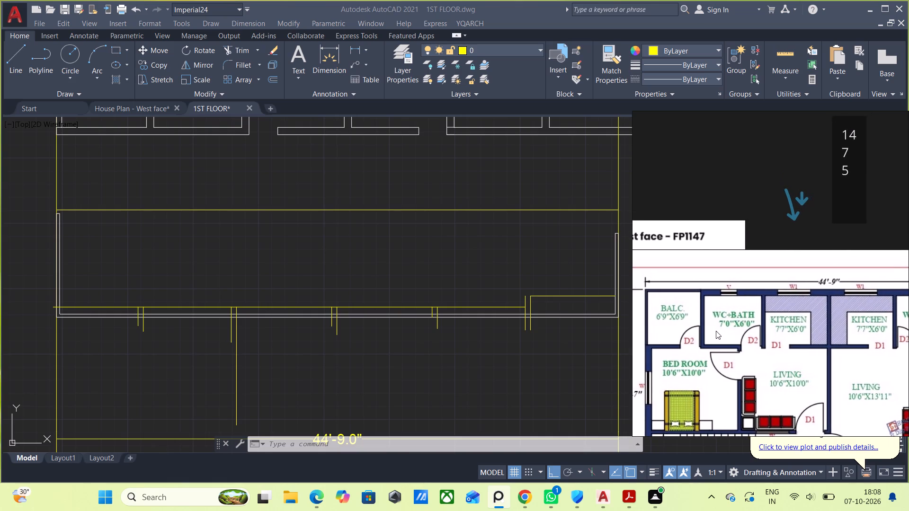
pyautogui.scroll(1, 724, 294)
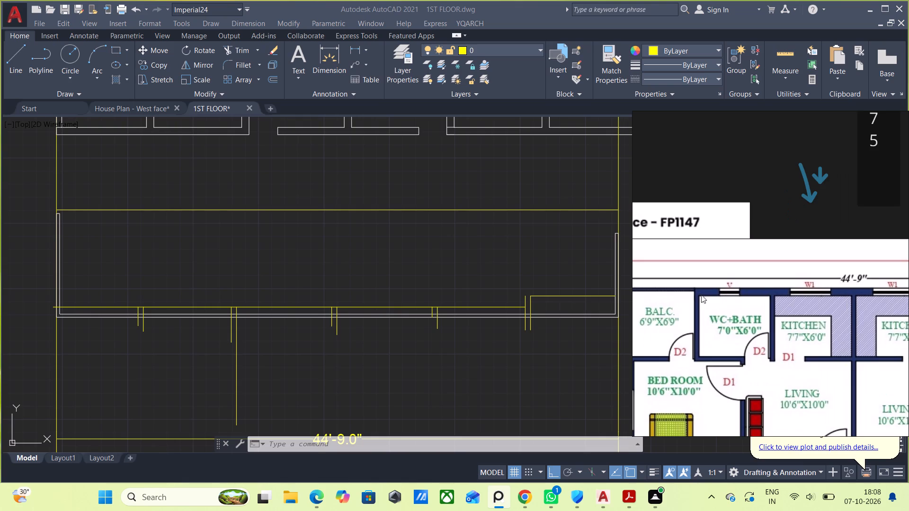
pyautogui.scroll(2, 684, 295)
pyautogui.scroll(-3, 684, 295)
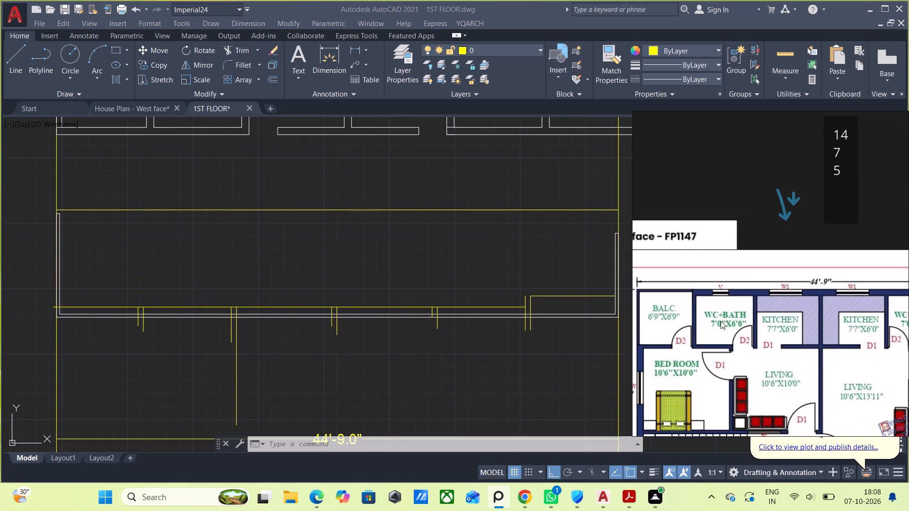
pyautogui.scroll(-2, 752, 346)
# Examine the rest of the first-floor reference plan, covering the staircase, open area and the lower wing of rooms.
pyautogui.moveTo(743, 350); pyautogui.dragTo(740, 249, button='middle')
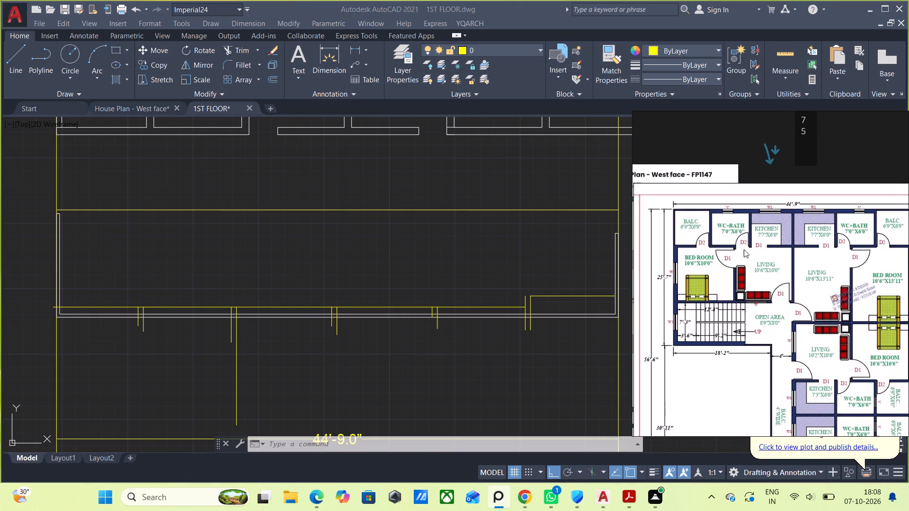
pyautogui.scroll(-2, 744, 249)
pyautogui.moveTo(755, 346); pyautogui.dragTo(701, 275, button='middle')
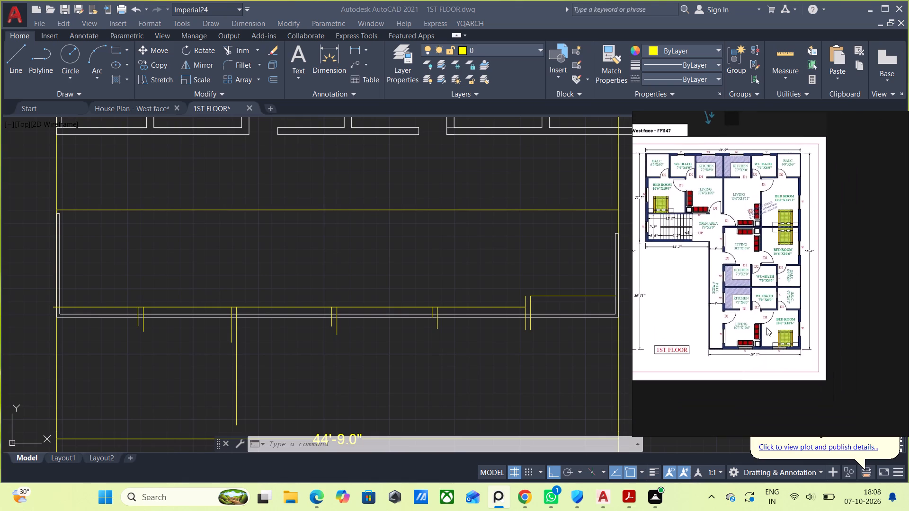
pyautogui.scroll(2, 766, 327)
pyautogui.moveTo(734, 275); pyautogui.dragTo(778, 302, button='middle')
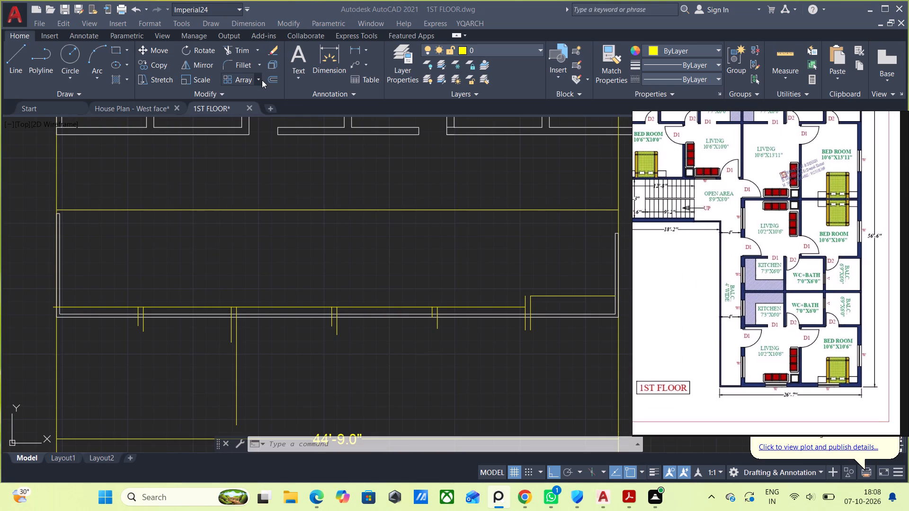
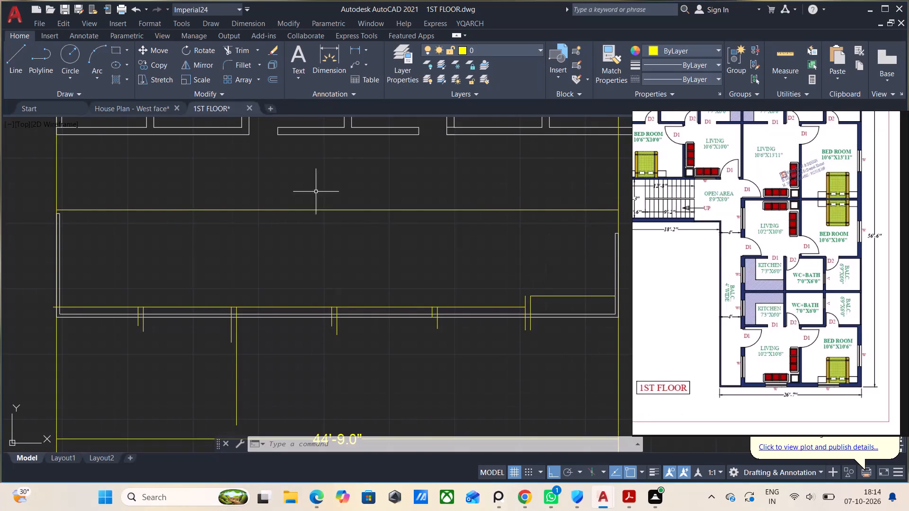
# Draw a 56'-6" vertical line downward in the empty space beside the existing room rows.
pyautogui.scroll(-2, 409, 352)
pyautogui.moveTo(431, 352); pyautogui.dragTo(376, 337, button='middle')
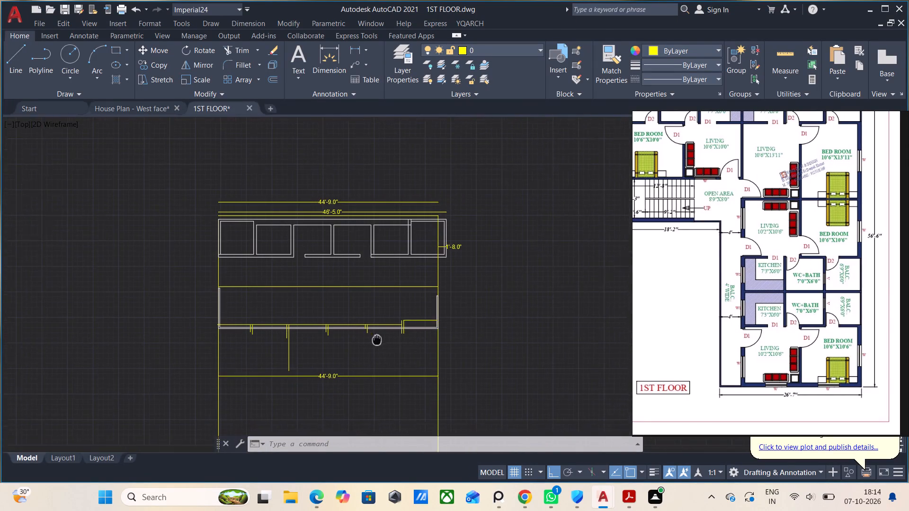
pyautogui.moveTo(376, 337); pyautogui.dragTo(381, 327, button='middle')
pyautogui.scroll(1, 411, 397)
pyautogui.moveTo(364, 303); pyautogui.dragTo(386, 326, button='middle')
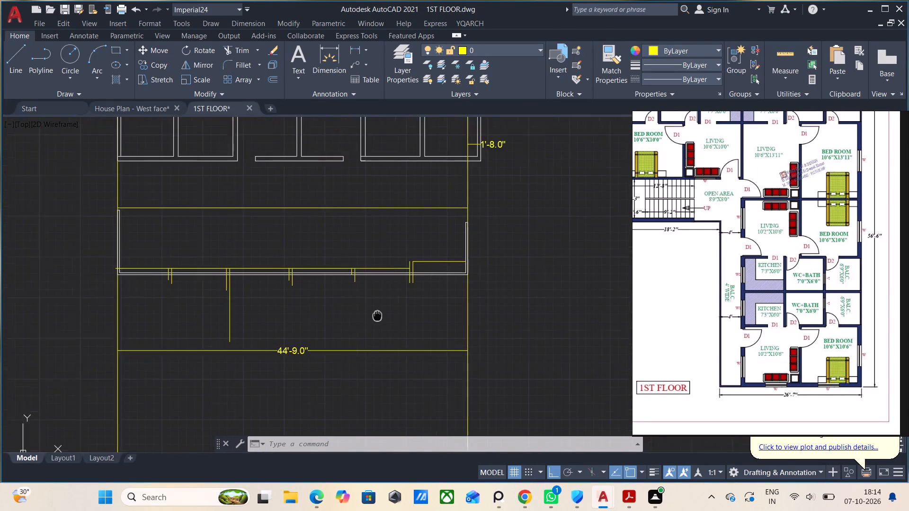
pyautogui.moveTo(386, 326); pyautogui.dragTo(309, 375, button='middle')
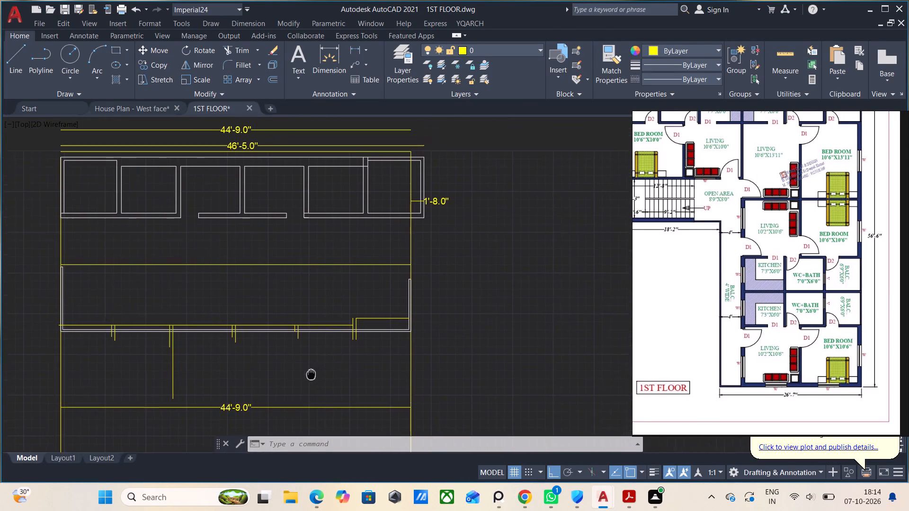
pyautogui.moveTo(309, 375); pyautogui.dragTo(238, 381, button='middle')
pyautogui.scroll(-1, 243, 355)
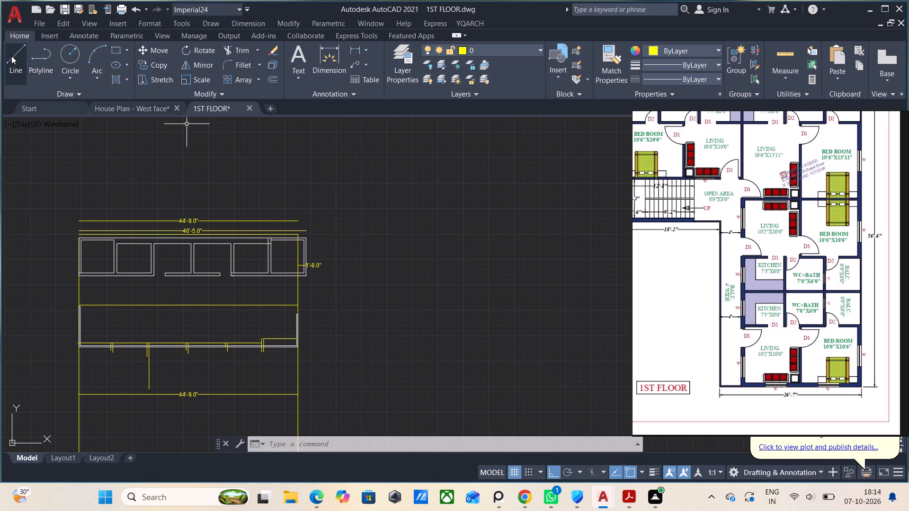
pyautogui.click(11, 56)
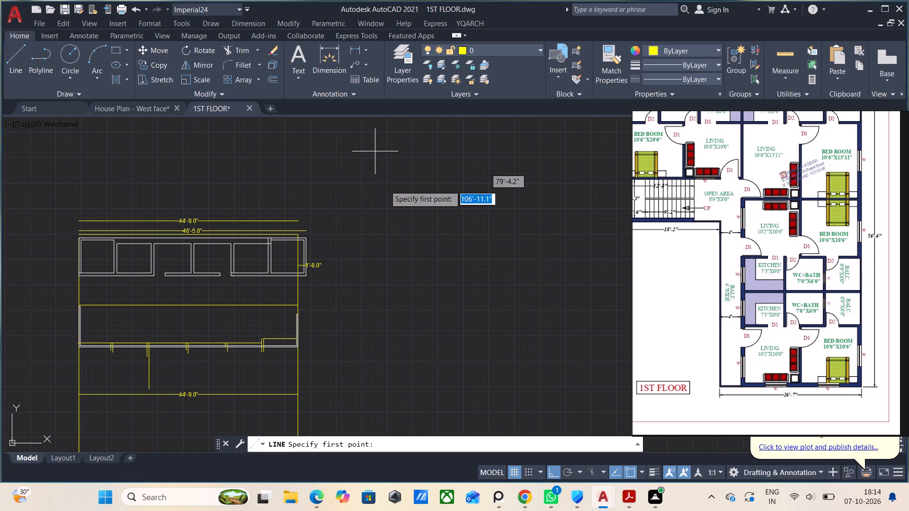
pyautogui.click(401, 179)
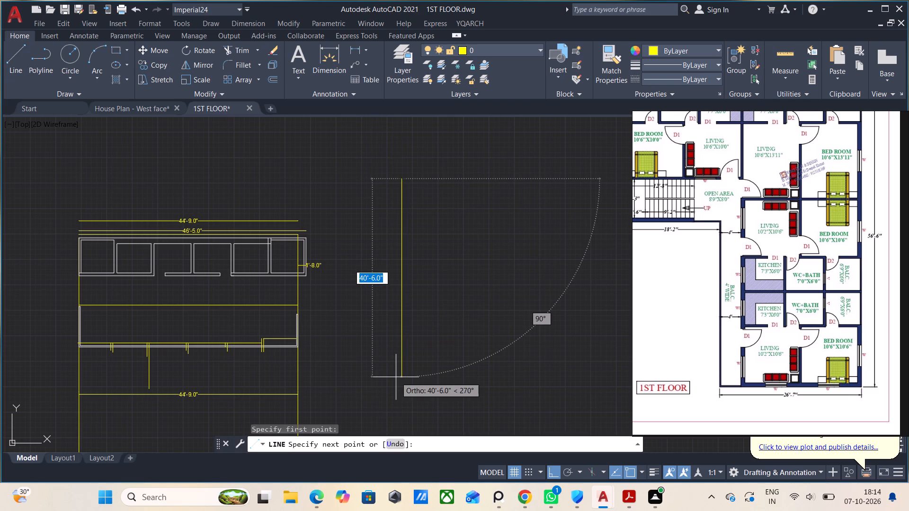
pyautogui.write('5+')
pyautogui.press('BackSpace')
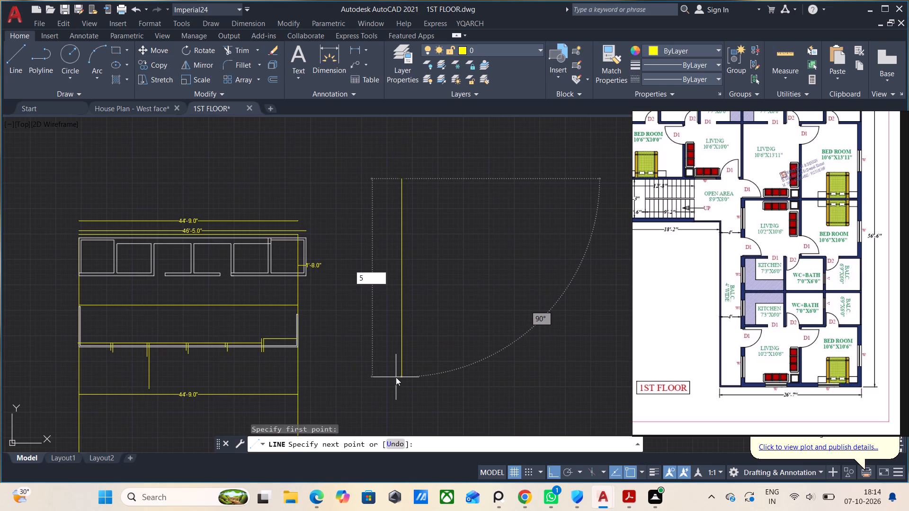
pyautogui.press('6')
pyautogui.write("'-")
pyautogui.press('6')
pyautogui.hotkey('shift', '"')
pyautogui.press('Return')
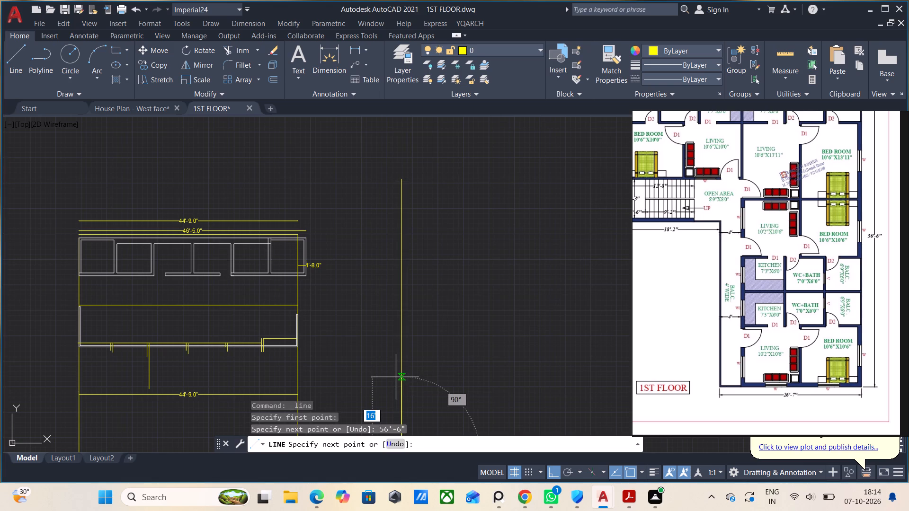
pyautogui.press('Escape')
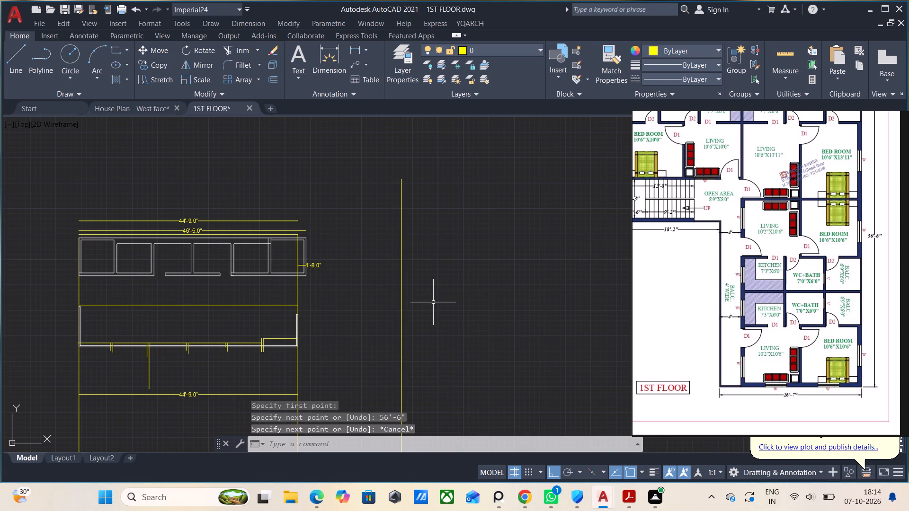
# Draw a 44'-9" horizontal line away from the room rows, starting at the upper end of the 56'-6" vertical line.
pyautogui.press('space')
pyautogui.click(403, 180)
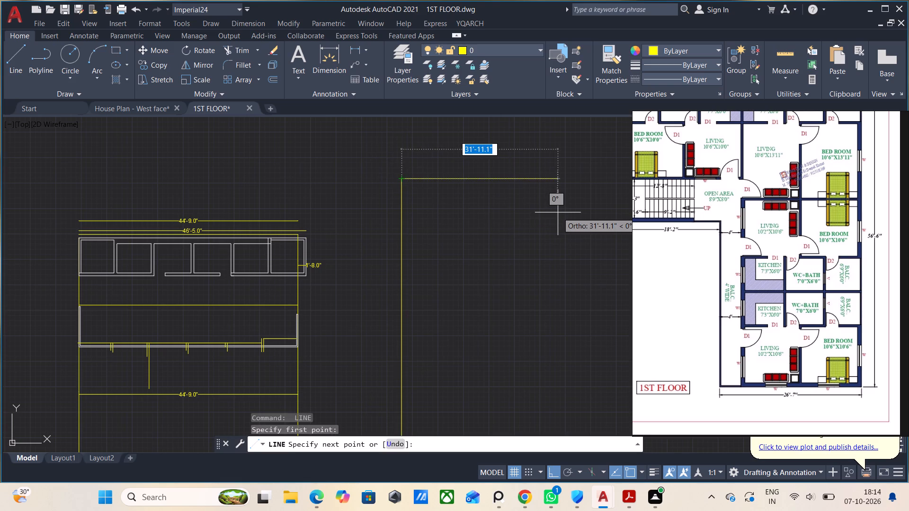
pyautogui.write('44')
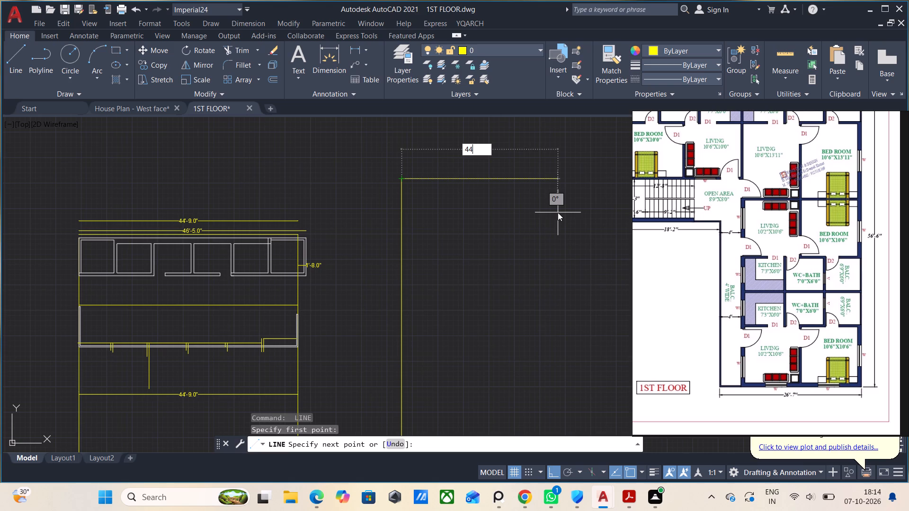
pyautogui.press("'")
pyautogui.press('9')
pyautogui.press('BackSpace')
pyautogui.press('-')
pyautogui.press('9')
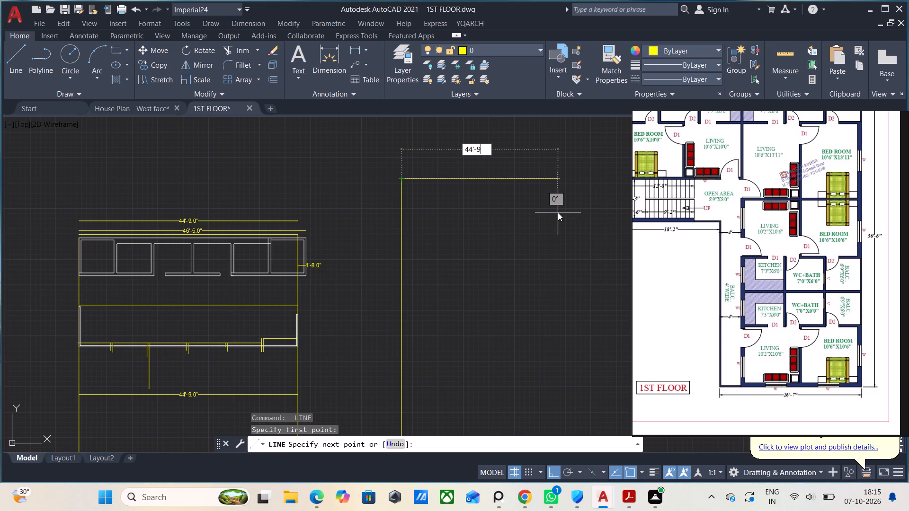
pyautogui.hotkey('shift', '"')
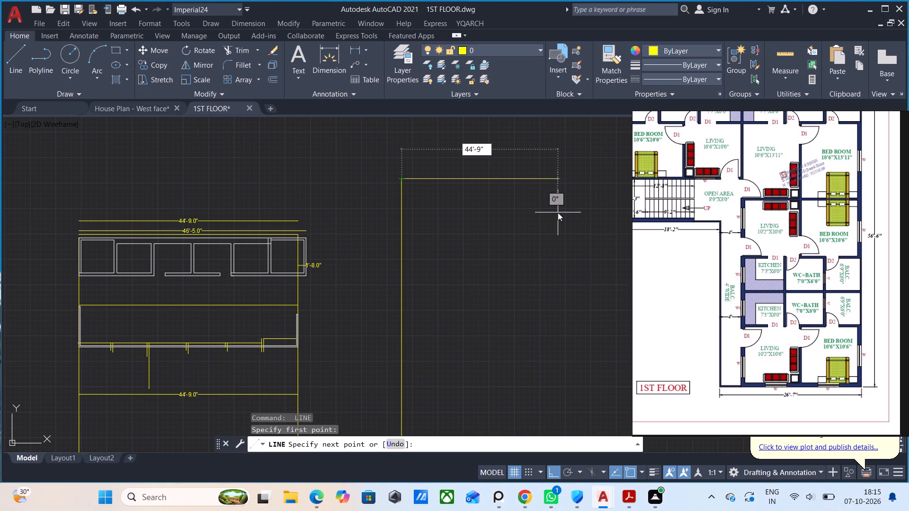
pyautogui.press('Return')
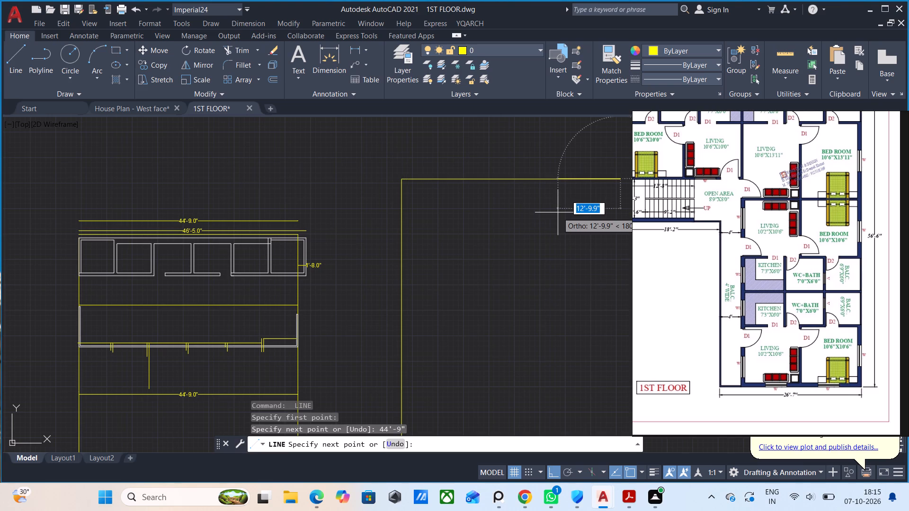
pyautogui.press('Escape')
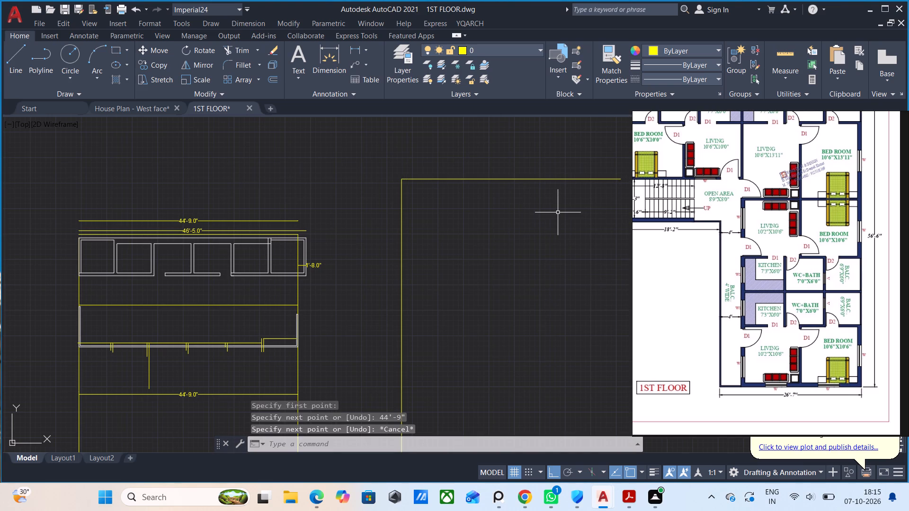
# Set the Standard dimension style's linear precision to 0'-0" and make that style current.
pyautogui.press('d')
pyautogui.press('Return')
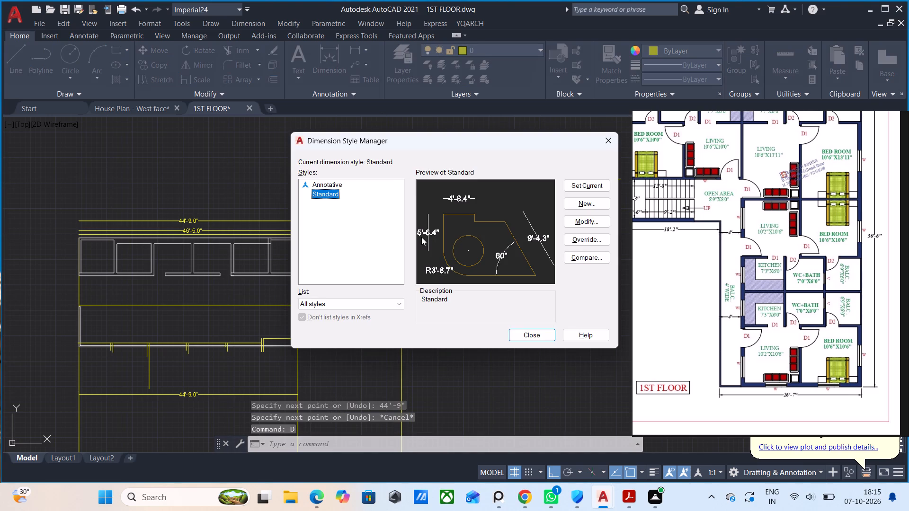
pyautogui.click(590, 220)
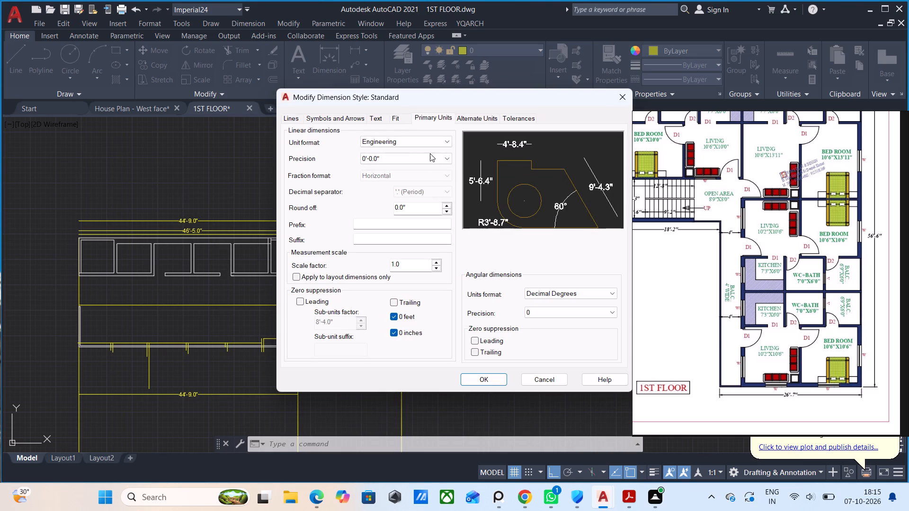
pyautogui.click(442, 157)
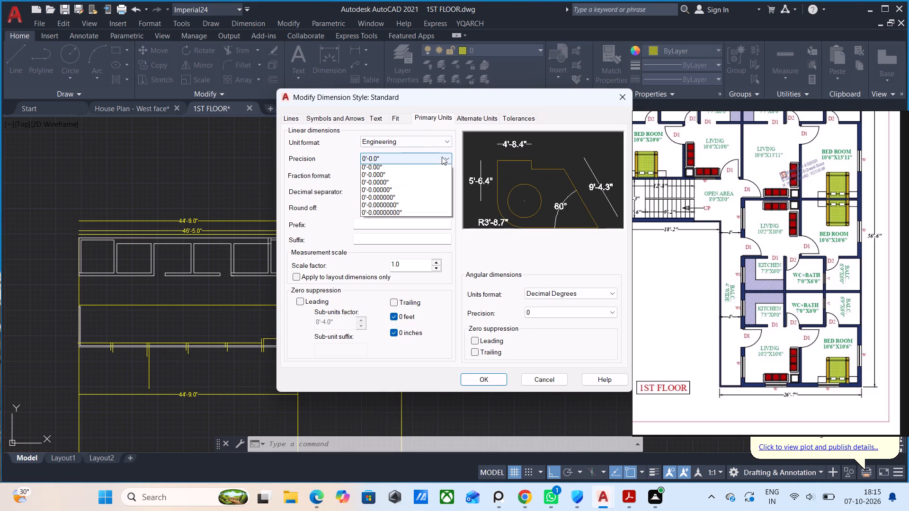
pyautogui.click(416, 170)
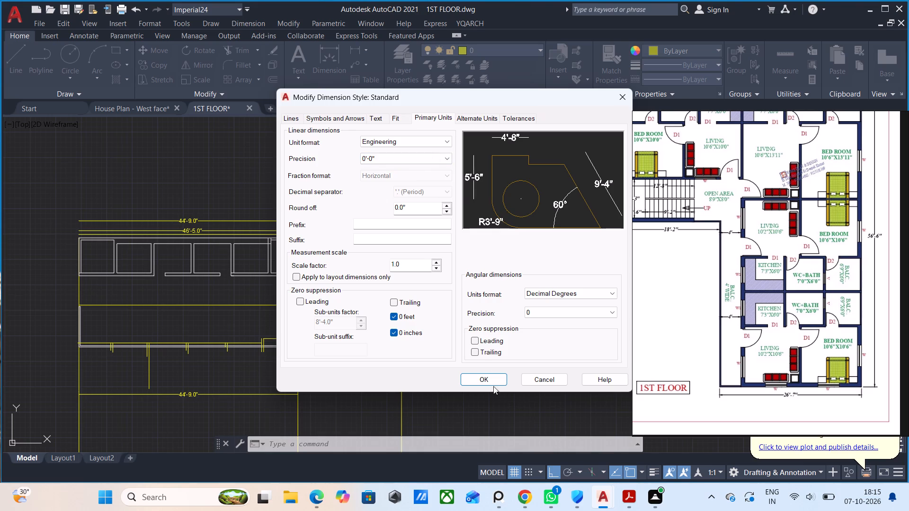
pyautogui.click(487, 380)
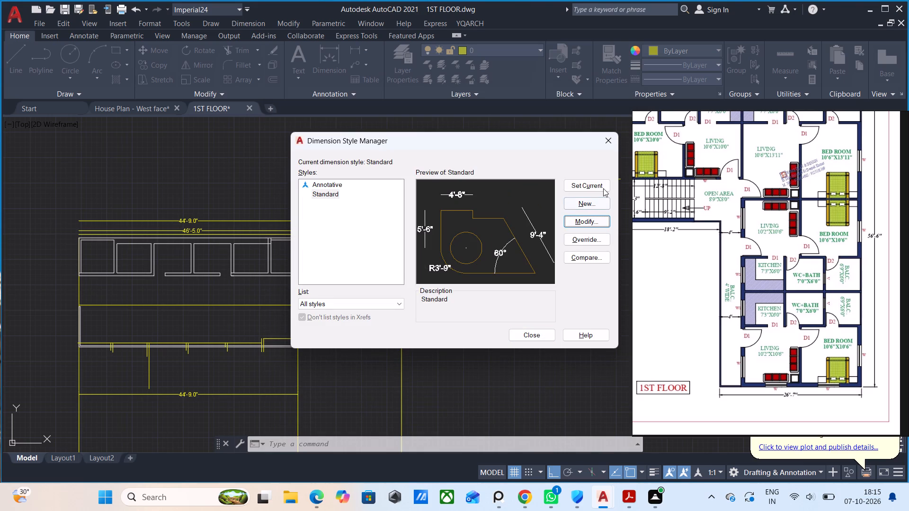
pyautogui.click(600, 188)
pyautogui.click(538, 335)
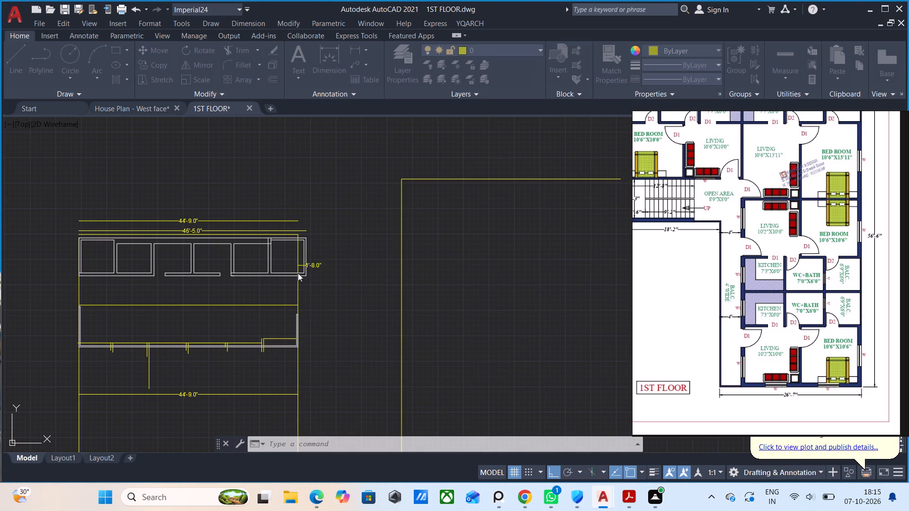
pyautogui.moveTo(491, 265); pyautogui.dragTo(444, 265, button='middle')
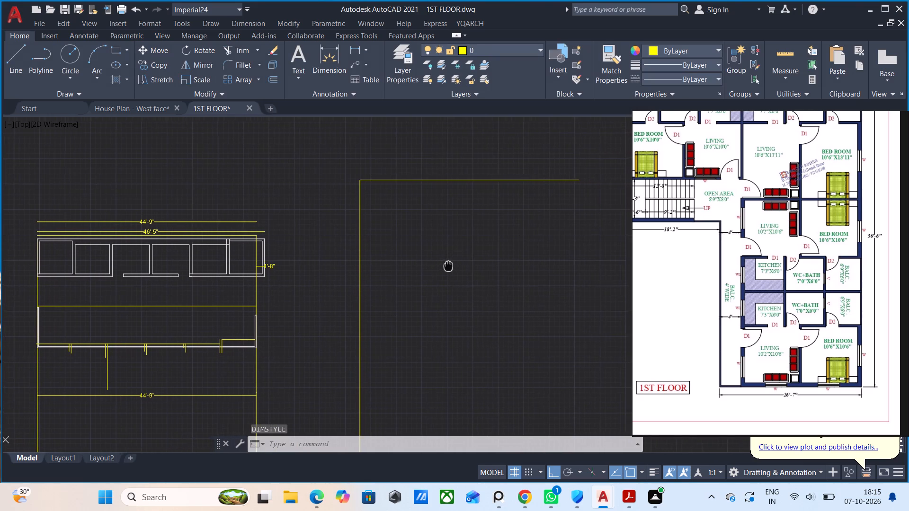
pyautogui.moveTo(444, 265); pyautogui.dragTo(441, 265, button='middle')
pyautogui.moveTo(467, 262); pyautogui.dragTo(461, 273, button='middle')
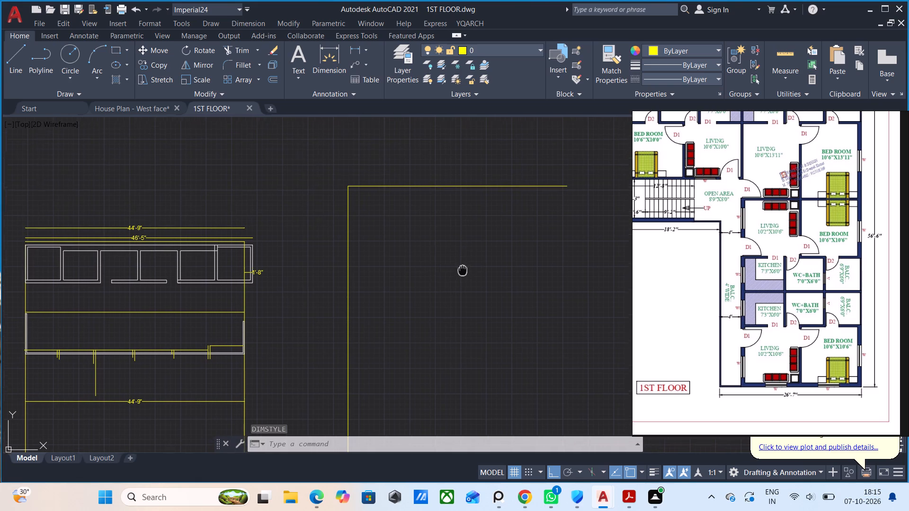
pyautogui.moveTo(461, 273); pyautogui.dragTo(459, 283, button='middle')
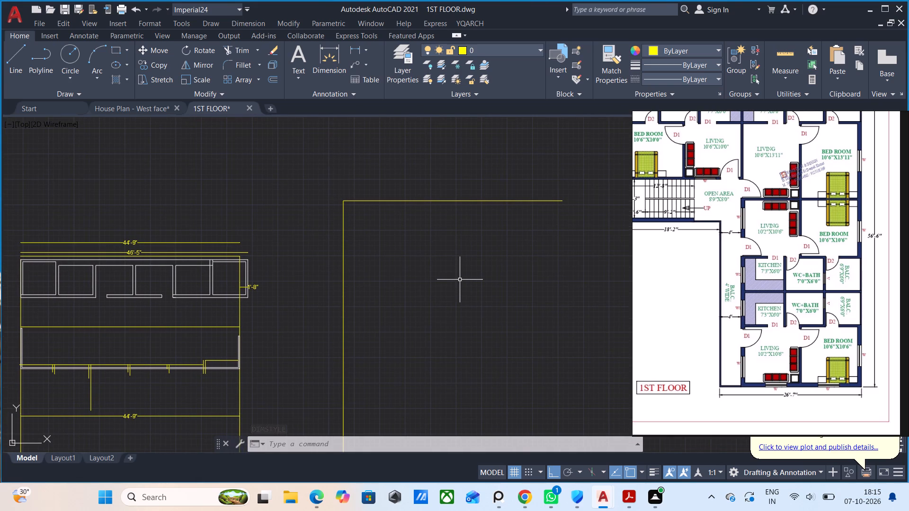
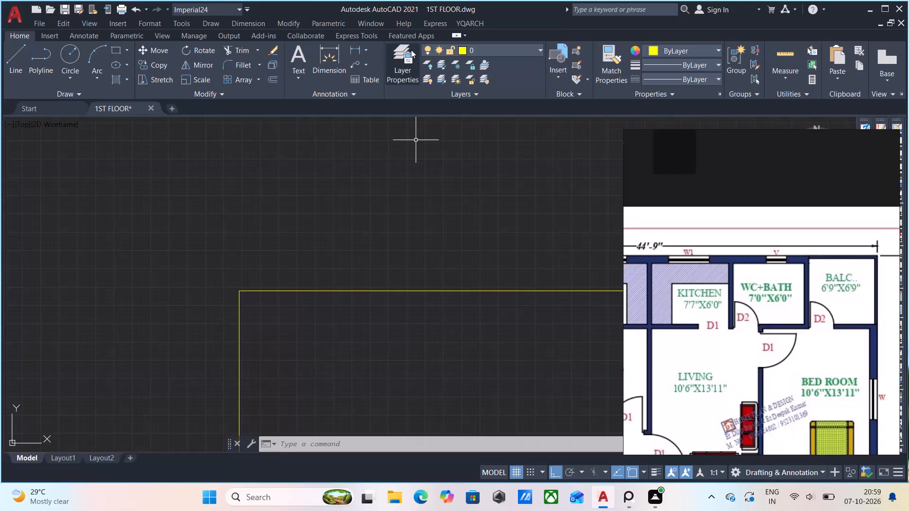
# Make WALL the current layer.
pyautogui.click(401, 50)
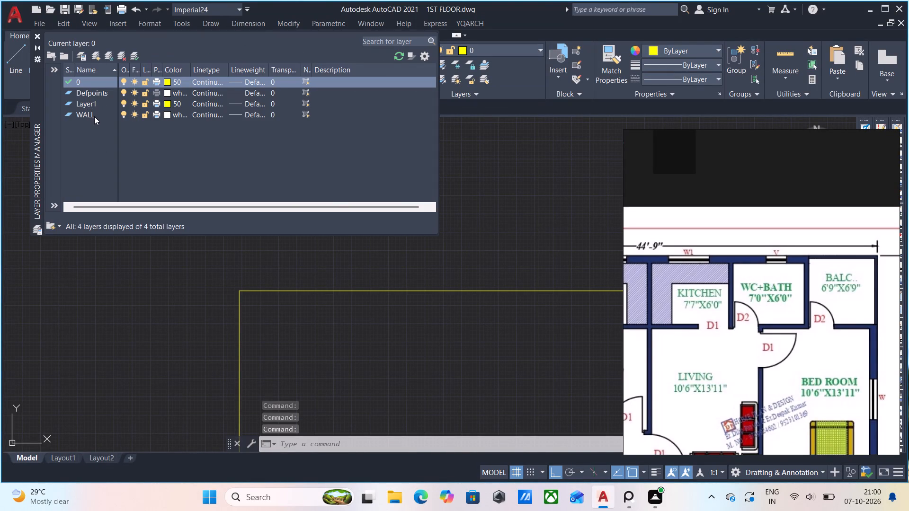
pyautogui.click(94, 116)
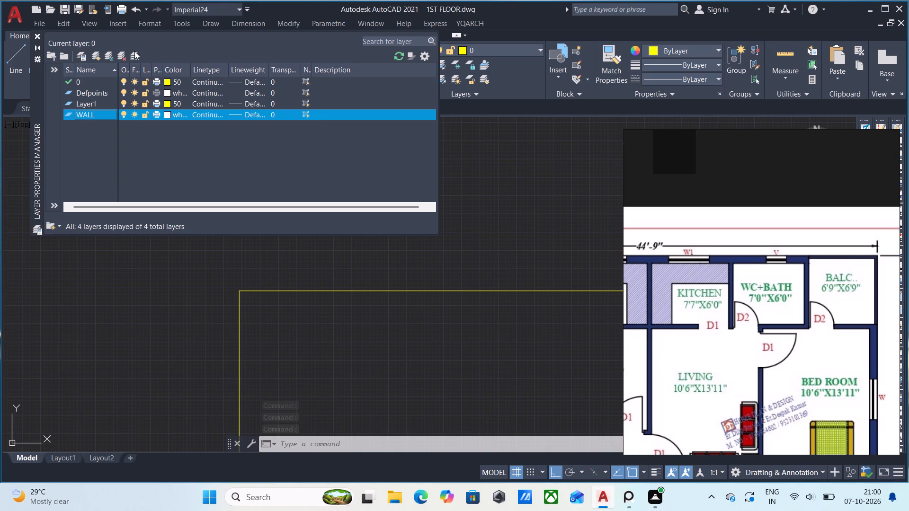
pyautogui.click(134, 55)
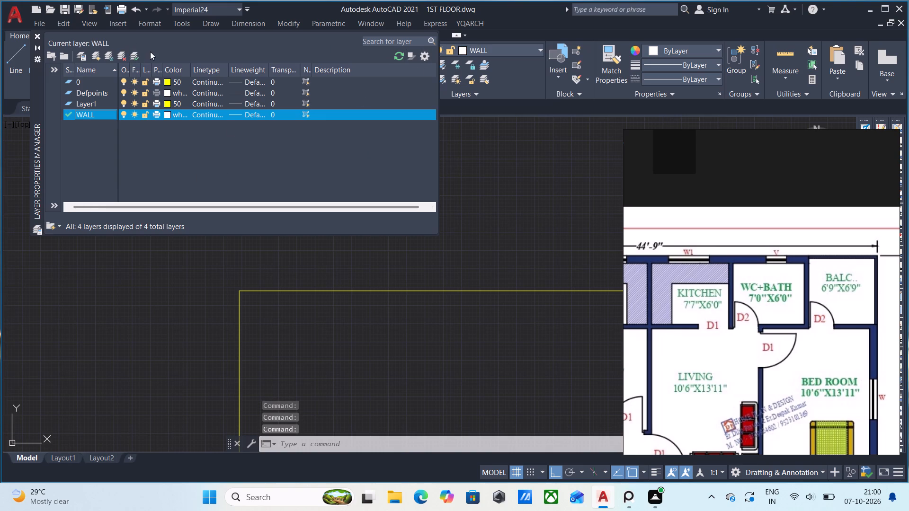
pyautogui.click(132, 55)
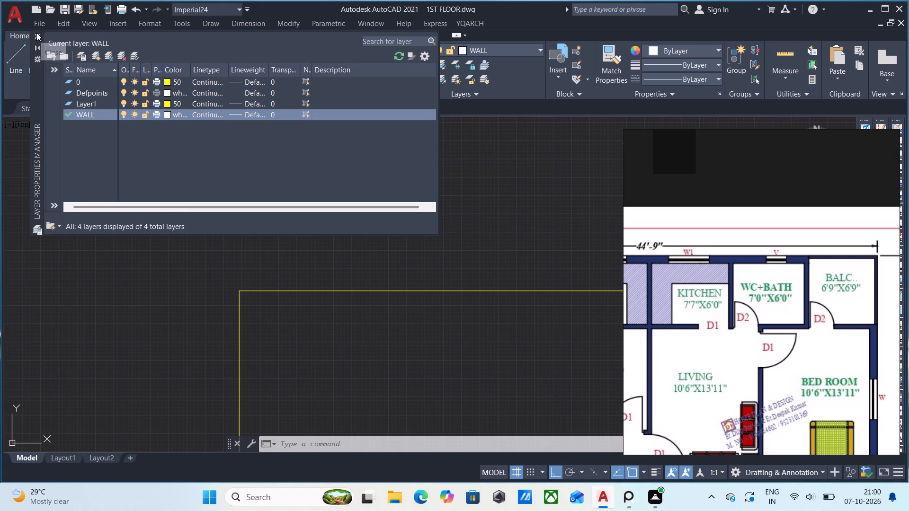
pyautogui.click(36, 32)
# Examine the reference plan around the balcony, WC+BATH and bedroom, keeping the reference image beside the new outline.
pyautogui.moveTo(292, 275); pyautogui.dragTo(279, 208, button='middle')
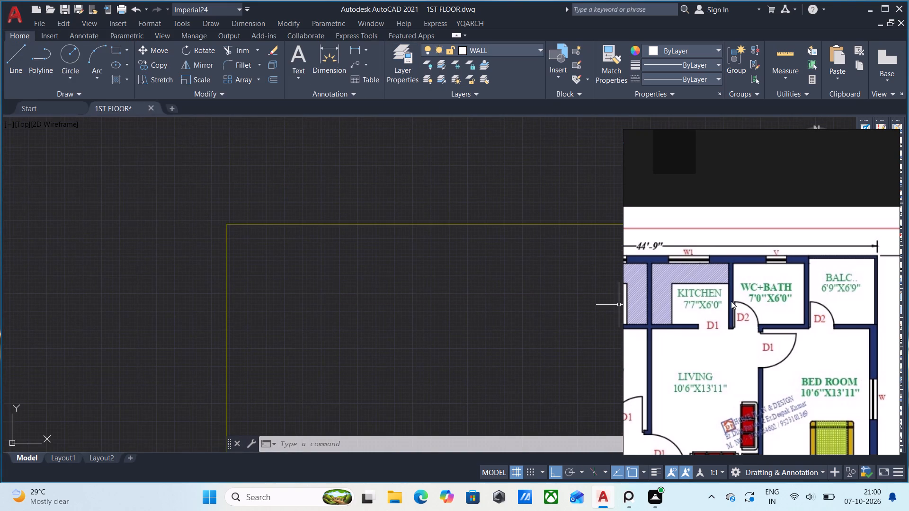
pyautogui.scroll(-3, 731, 302)
pyautogui.moveTo(703, 322); pyautogui.dragTo(786, 273, button='middle')
pyautogui.scroll(2, 729, 270)
pyautogui.moveTo(711, 265); pyautogui.dragTo(760, 301, button='middle')
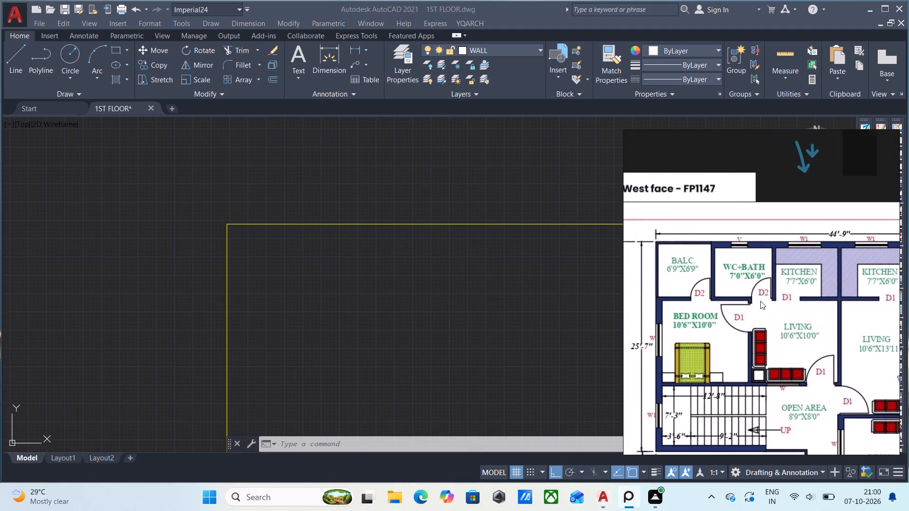
pyautogui.moveTo(760, 301); pyautogui.dragTo(760, 301, button='middle')
pyautogui.scroll(2, 761, 275)
pyautogui.moveTo(759, 273); pyautogui.dragTo(792, 281, button='middle')
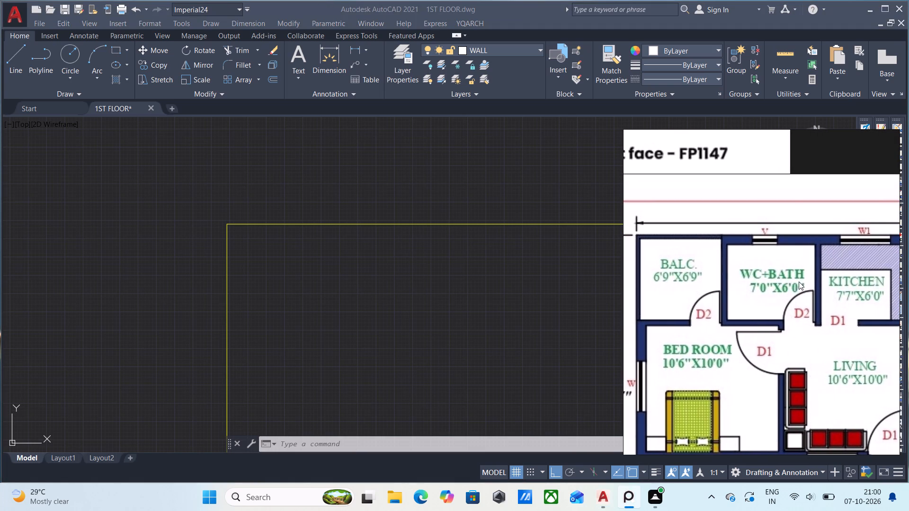
pyautogui.moveTo(801, 282); pyautogui.dragTo(792, 283, button='middle')
pyautogui.moveTo(734, 332); pyautogui.dragTo(692, 245, button='right')
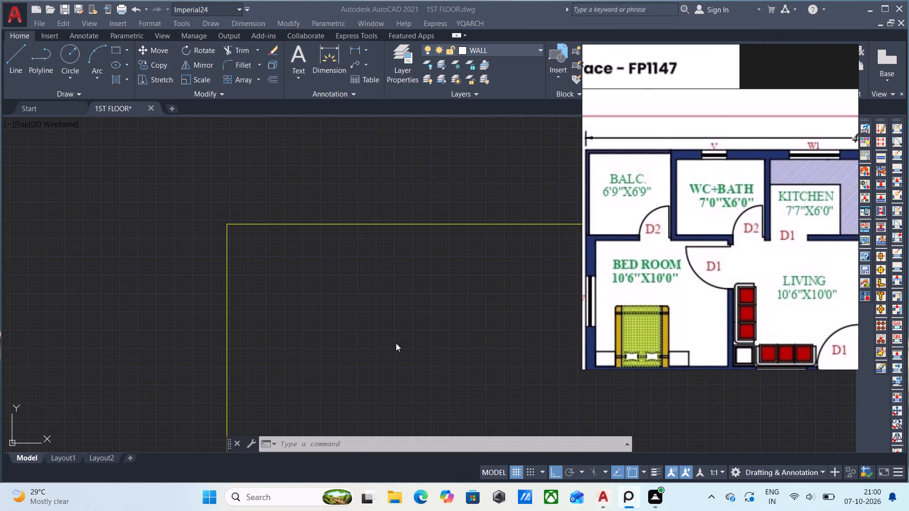
# Draw a 6'9" horizontal wall line from the outline's upper corner along the 44'-9" boundary line.
pyautogui.press('l')
pyautogui.press('Return')
pyautogui.click(327, 308)
pyautogui.press('l')
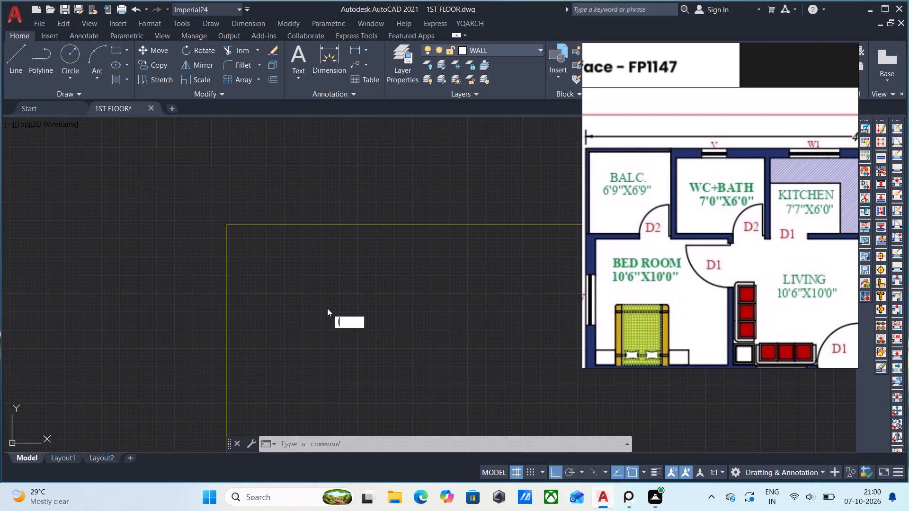
pyautogui.press('Return')
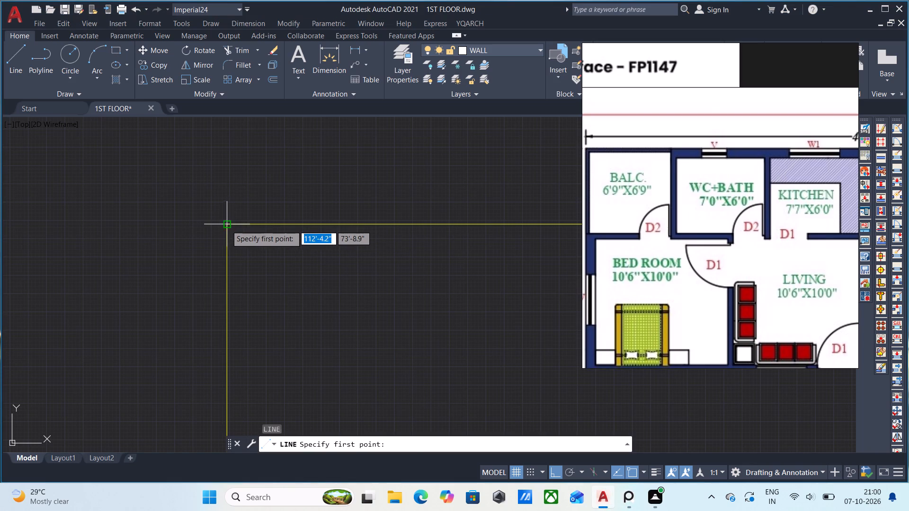
pyautogui.click(226, 225)
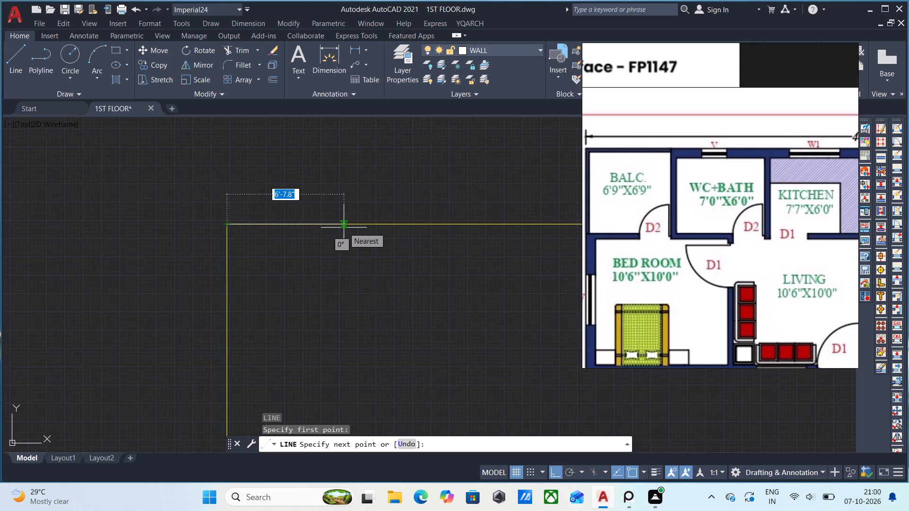
pyautogui.press('6')
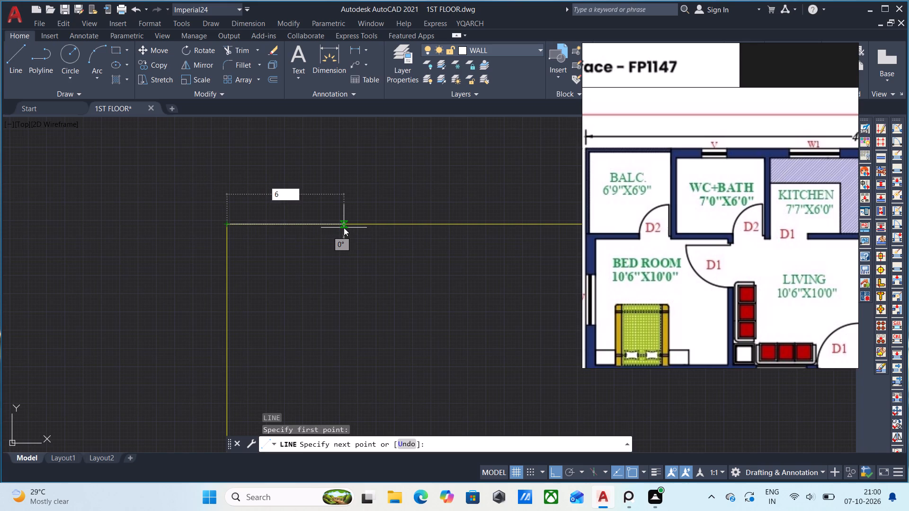
pyautogui.write("'9")
pyautogui.hotkey('shift', '"')
pyautogui.press('Return')
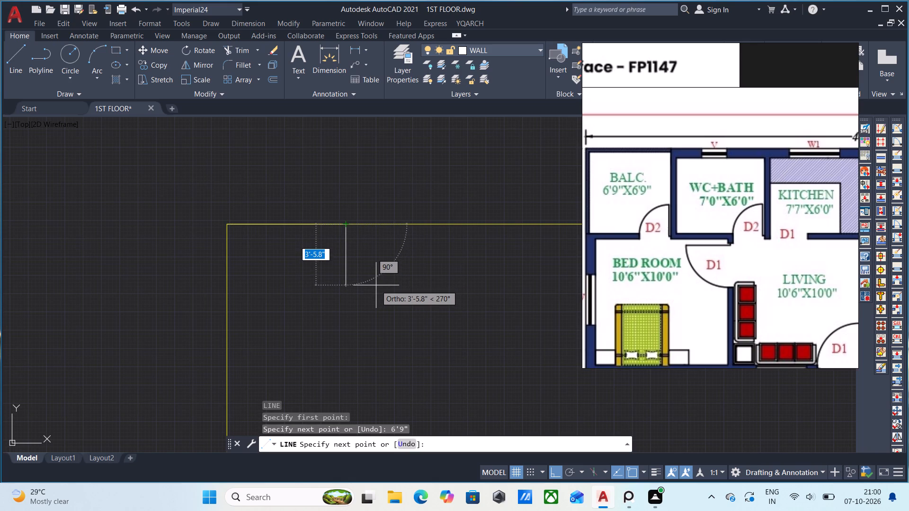
pyautogui.press('Escape')
# Erase the 44'-9" horizontal boundary line on layer 0.
pyautogui.moveTo(375, 258); pyautogui.dragTo(358, 284, button='middle')
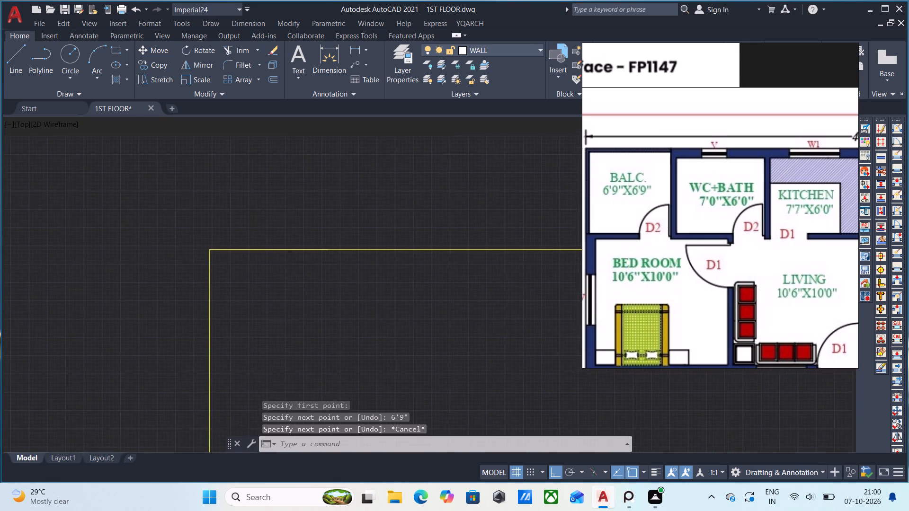
pyautogui.moveTo(358, 284); pyautogui.dragTo(363, 284, button='middle')
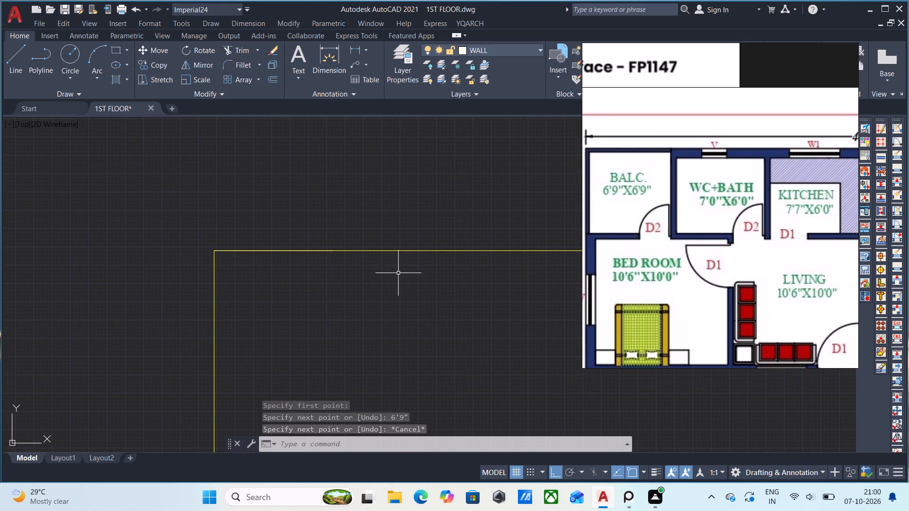
pyautogui.click(463, 273)
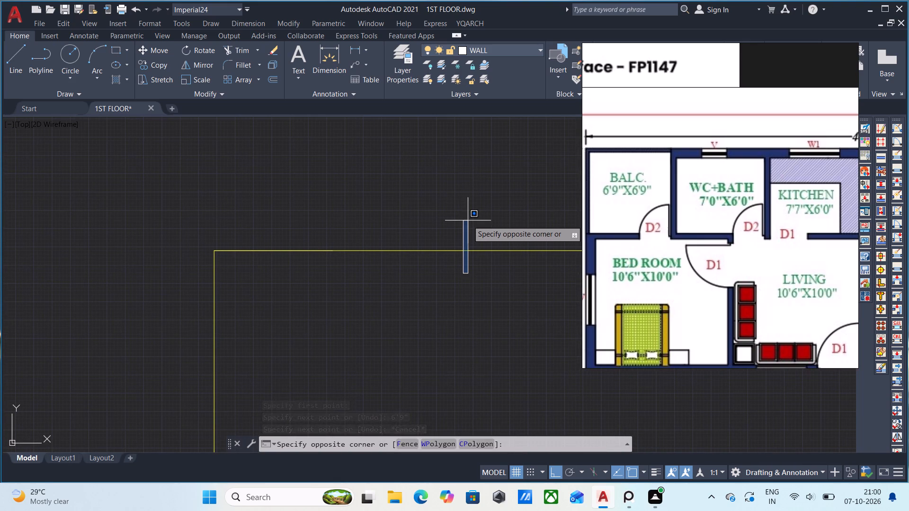
pyautogui.click(468, 220)
pyautogui.click(496, 278)
pyautogui.click(455, 216)
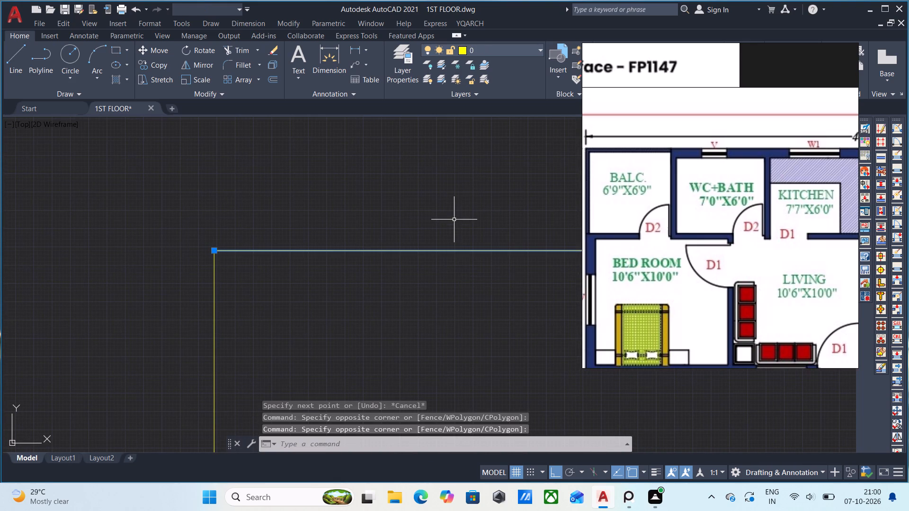
pyautogui.press('Delete')
# Draw a 6'9" vertical wall line downward from the same corner for the balcony's side.
pyautogui.scroll(1, 312, 280)
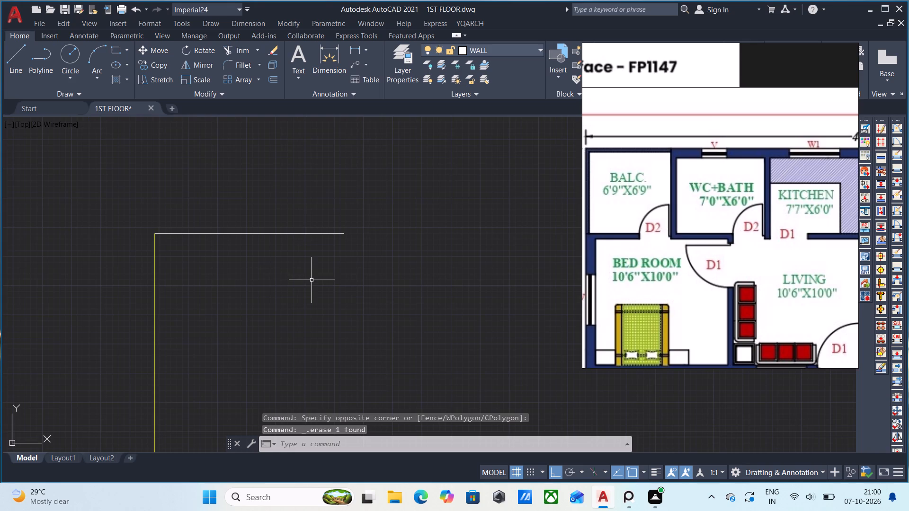
pyautogui.moveTo(264, 285); pyautogui.dragTo(293, 282, button='middle')
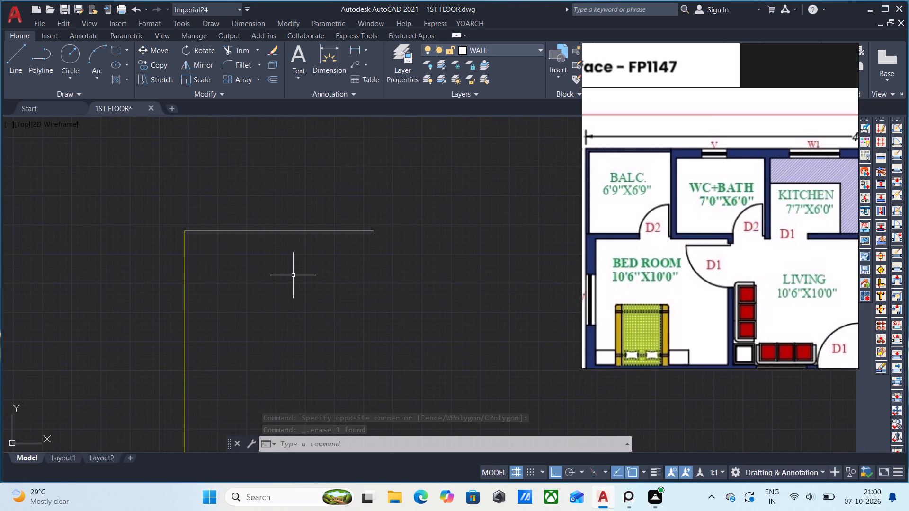
pyautogui.press('1')
pyautogui.press('BackSpace')
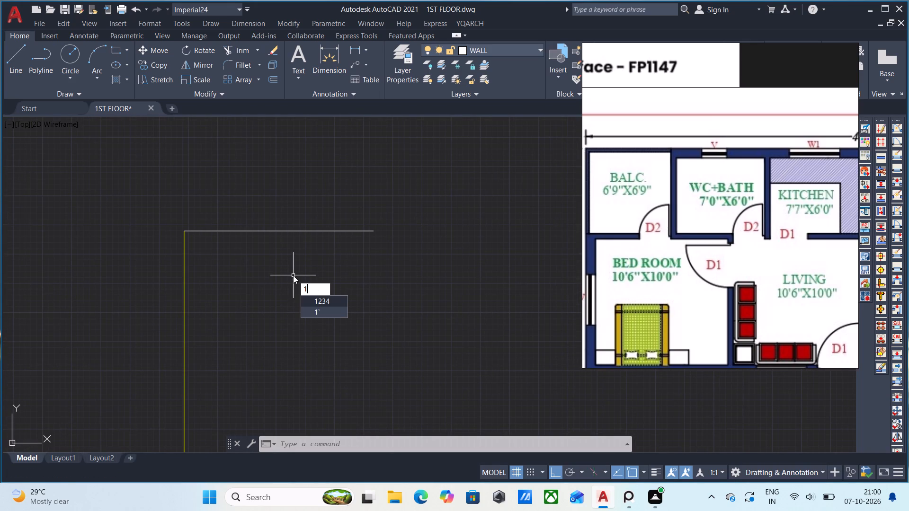
pyautogui.press('l')
pyautogui.press('Return')
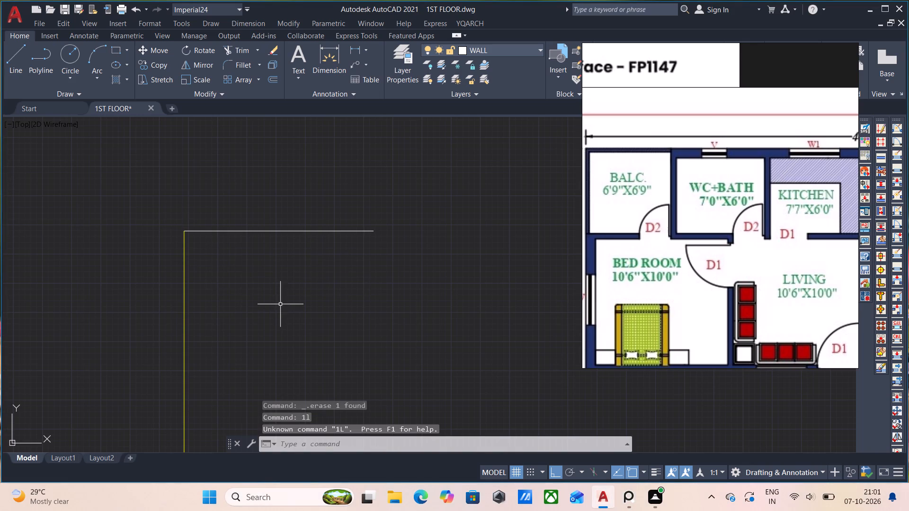
pyautogui.press('Escape')
pyautogui.press('l')
pyautogui.press('Return')
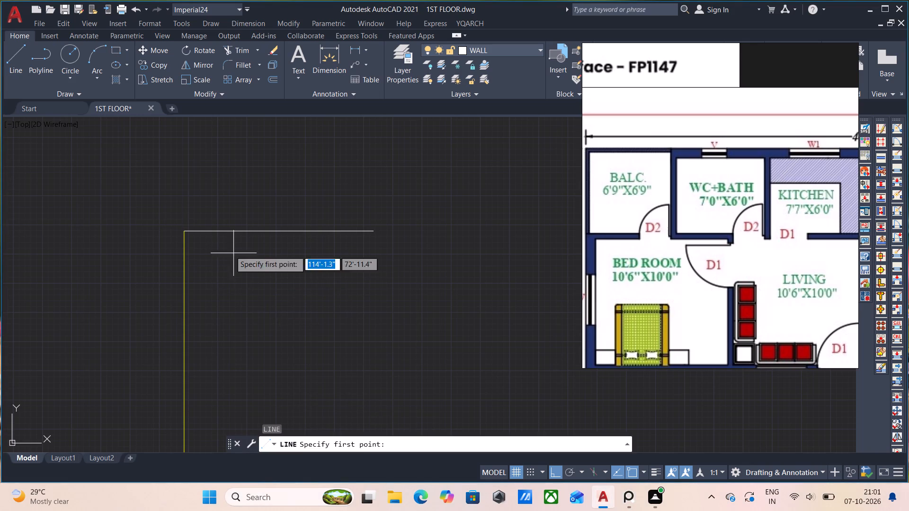
pyautogui.click(187, 234)
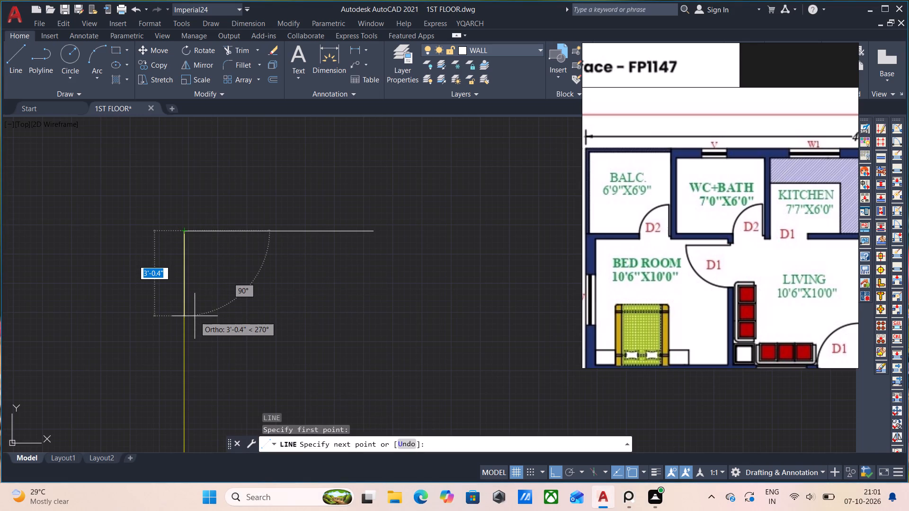
pyautogui.press('6')
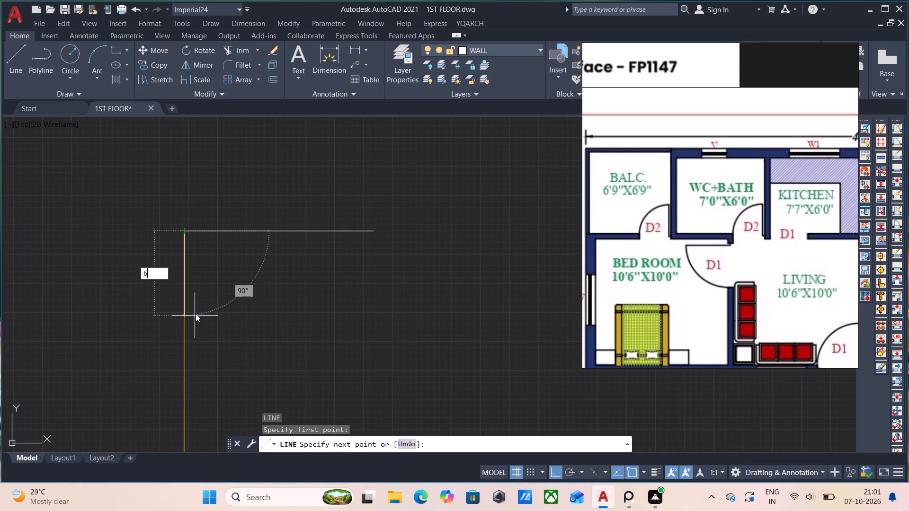
pyautogui.press("'")
pyautogui.press('9')
pyautogui.hotkey('shift', '"')
pyautogui.press('Return')
pyautogui.press('Escape')
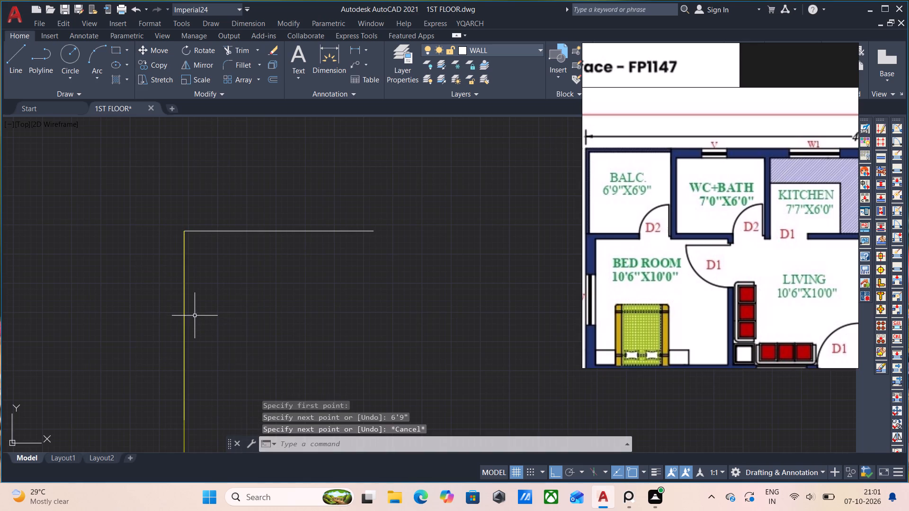
# Turn off layer 0 to hide the vertical boundary line, leaving the Defpoints, Layer1 and WALL layers on.
pyautogui.moveTo(317, 308); pyautogui.dragTo(309, 271, button='middle')
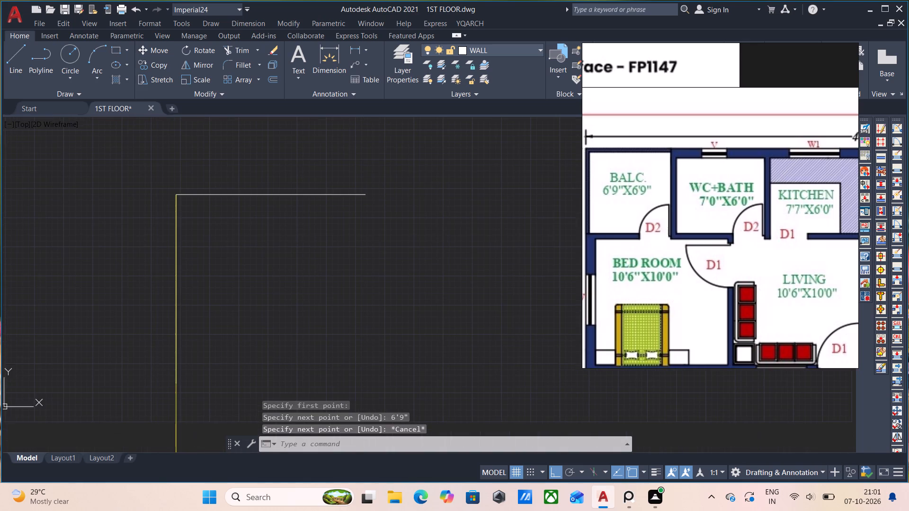
pyautogui.click(399, 56)
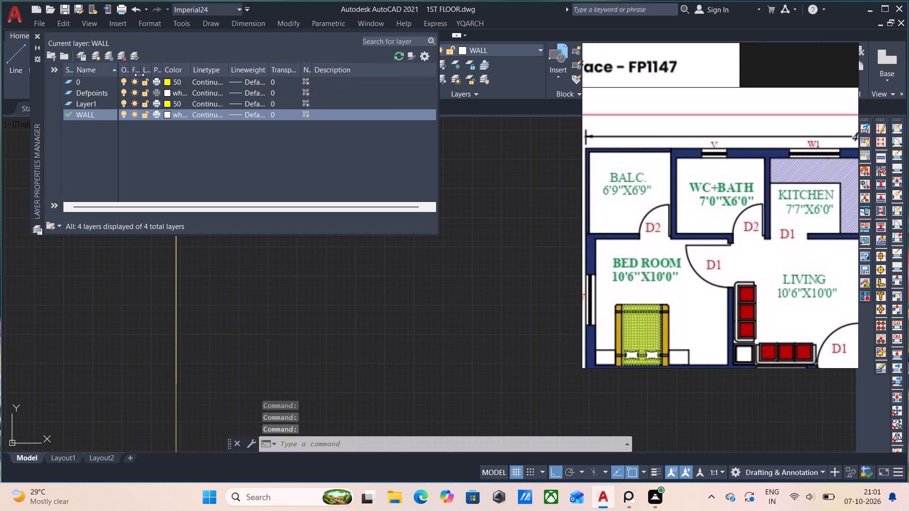
pyautogui.click(124, 92)
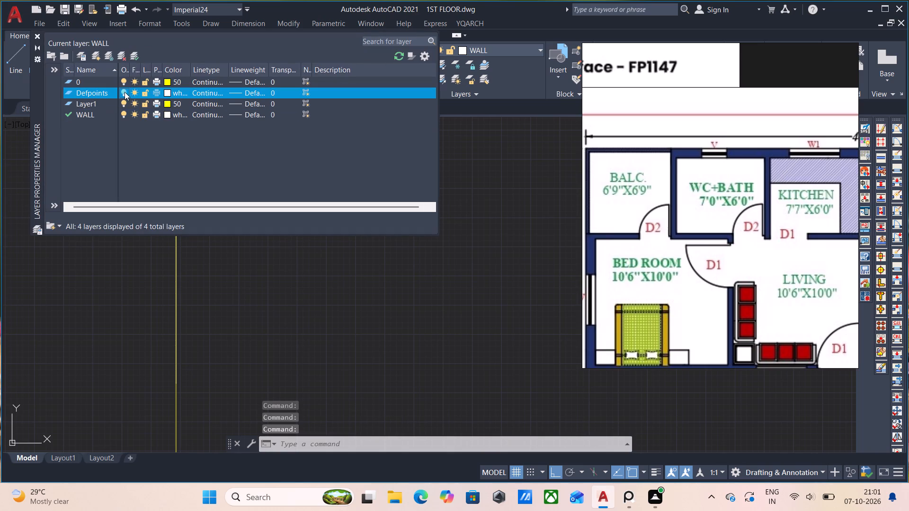
pyautogui.click(123, 89)
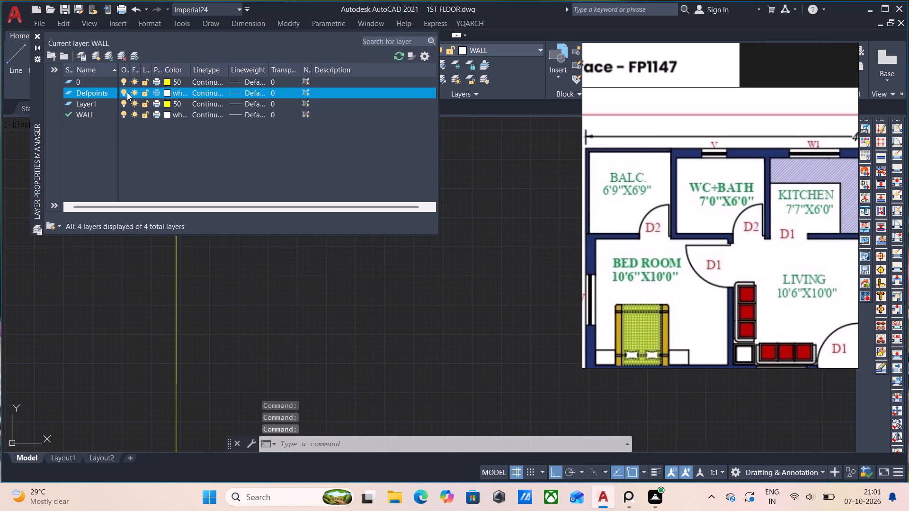
pyautogui.click(124, 103)
pyautogui.click(124, 103)
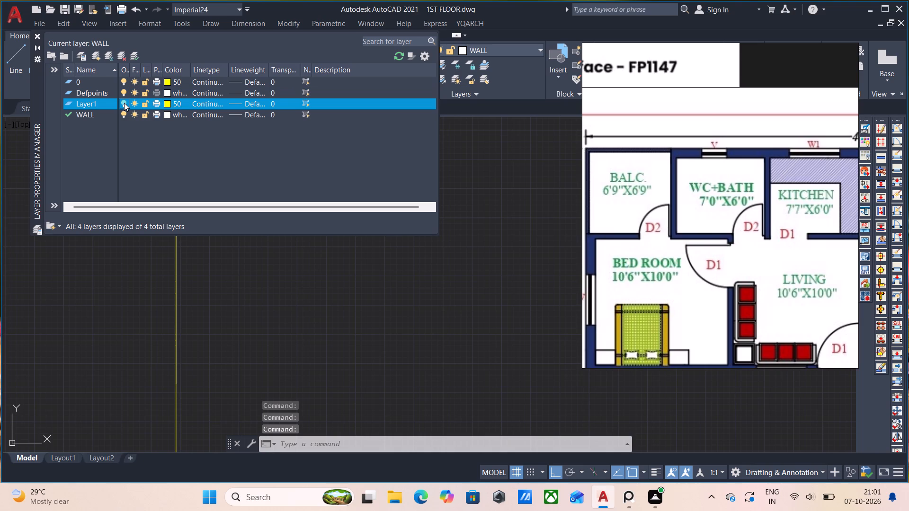
pyautogui.click(123, 79)
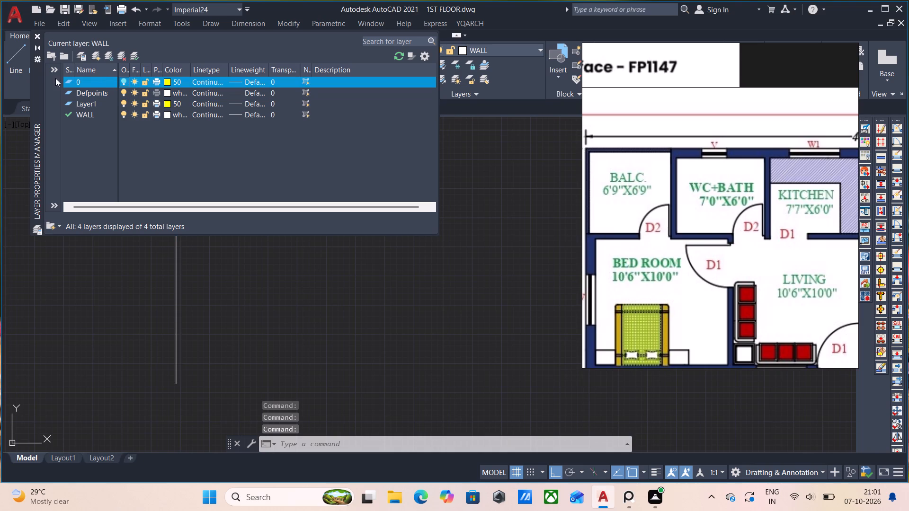
pyautogui.click(39, 34)
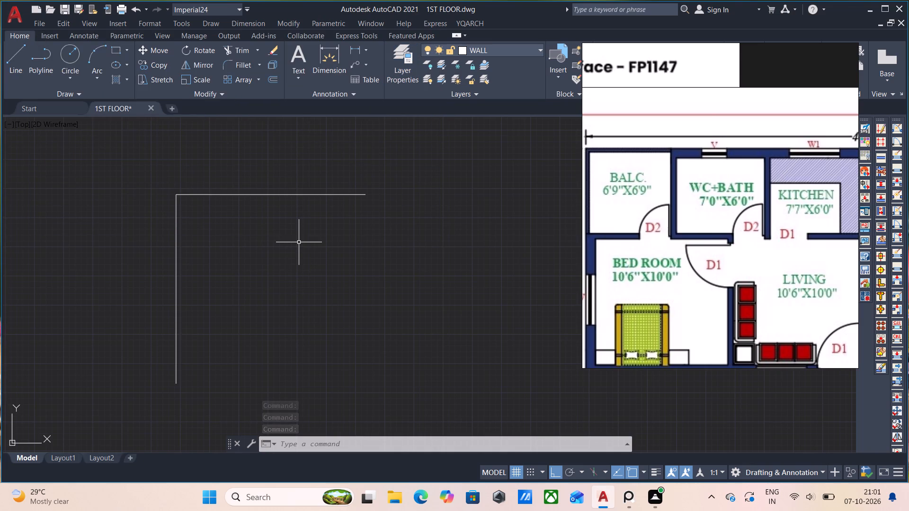
# Start the YQArch wall tool and set its wall thickness to 5.
pyautogui.write('ww')
pyautogui.press('Return')
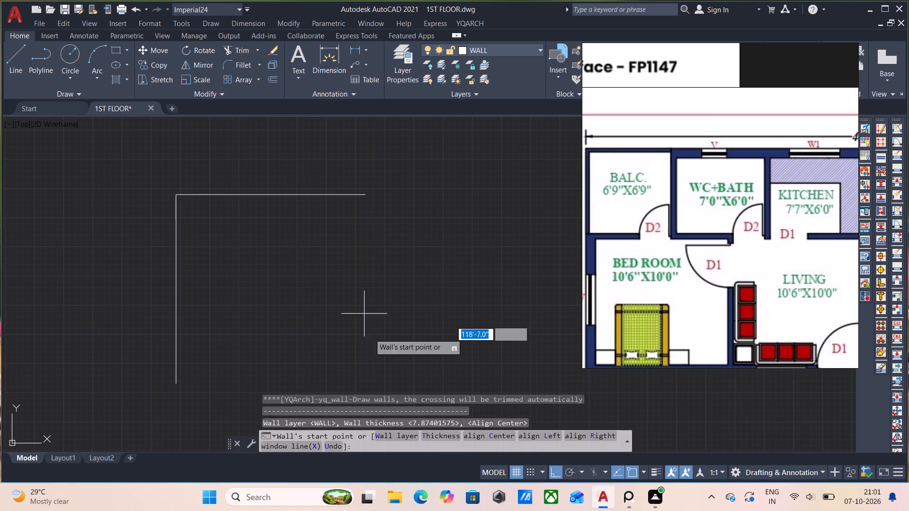
pyautogui.click(444, 436)
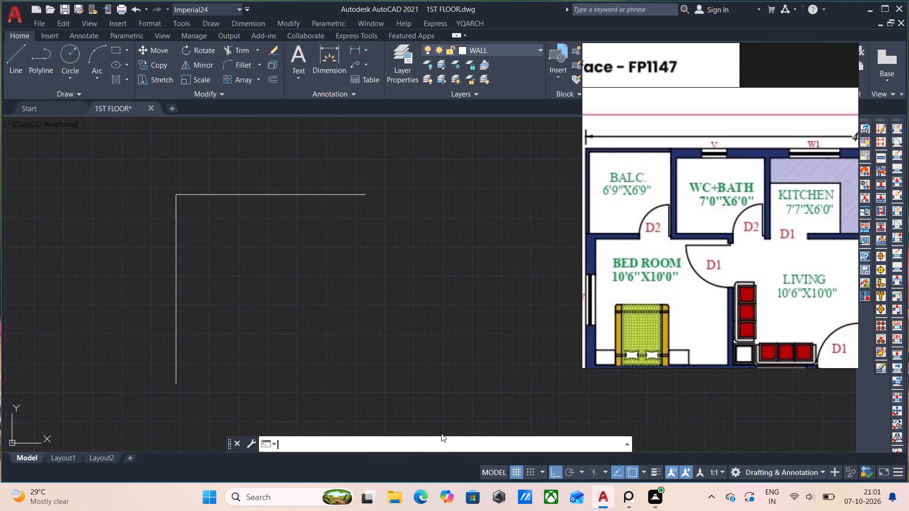
pyautogui.click(468, 309)
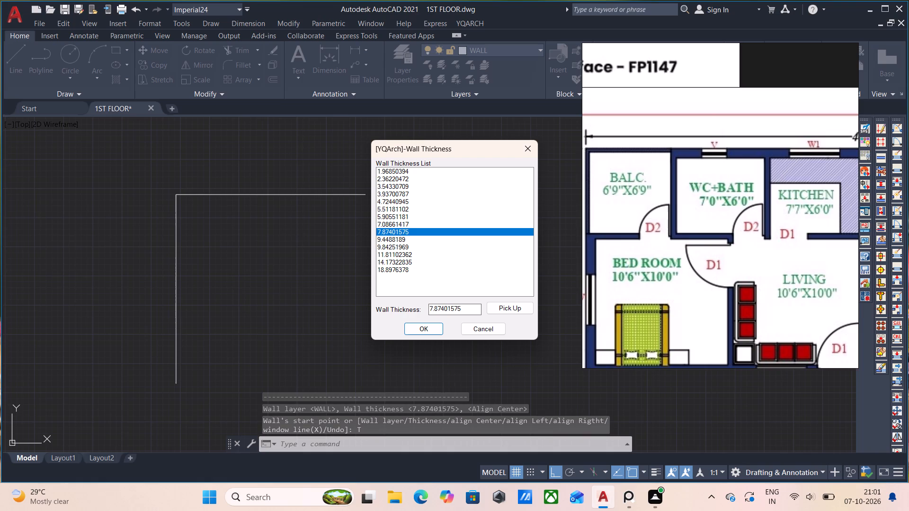
pyautogui.press('BackSpace')
pyautogui.press('BackSpace')
pyautogui.press('BackSpace')
pyautogui.press('BackSpace')
pyautogui.press('BackSpace')
pyautogui.press('BackSpace')
pyautogui.press('BackSpace')
pyautogui.press('BackSpace')
pyautogui.press('BackSpace')
pyautogui.press('BackSpace')
pyautogui.press('BackSpace')
pyautogui.press('BackSpace')
pyautogui.press('BackSpace')
pyautogui.press('BackSpace')
pyautogui.press('BackSpace')
pyautogui.press('BackSpace')
pyautogui.press('BackSpace')
pyautogui.press('BackSpace')
pyautogui.press('BackSpace')
pyautogui.press('BackSpace')
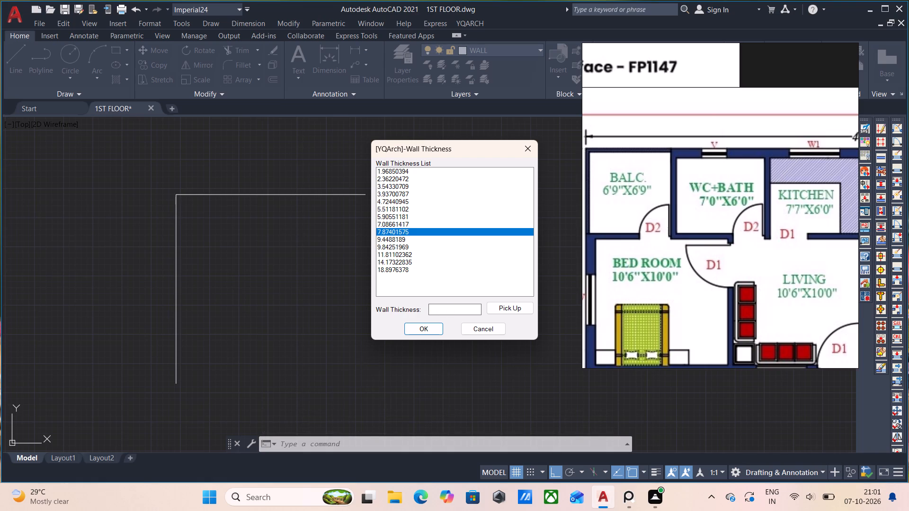
pyautogui.press('5')
pyautogui.click(411, 328)
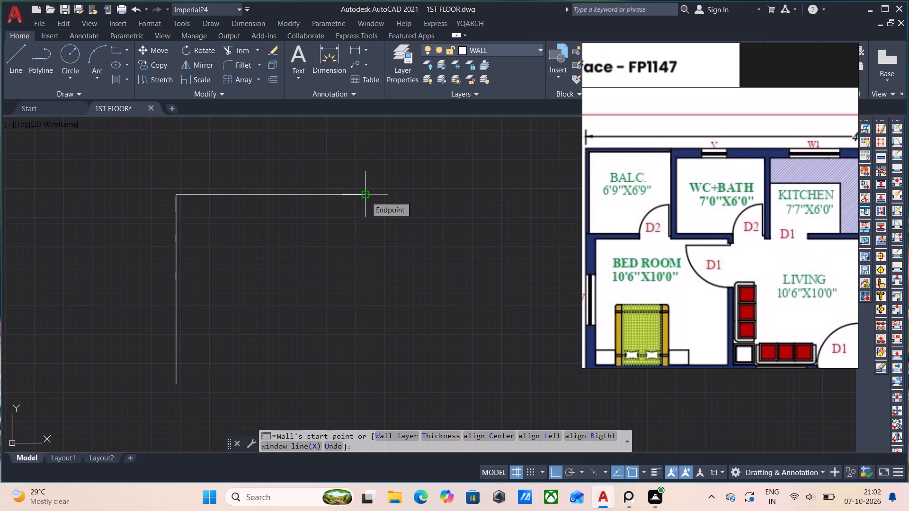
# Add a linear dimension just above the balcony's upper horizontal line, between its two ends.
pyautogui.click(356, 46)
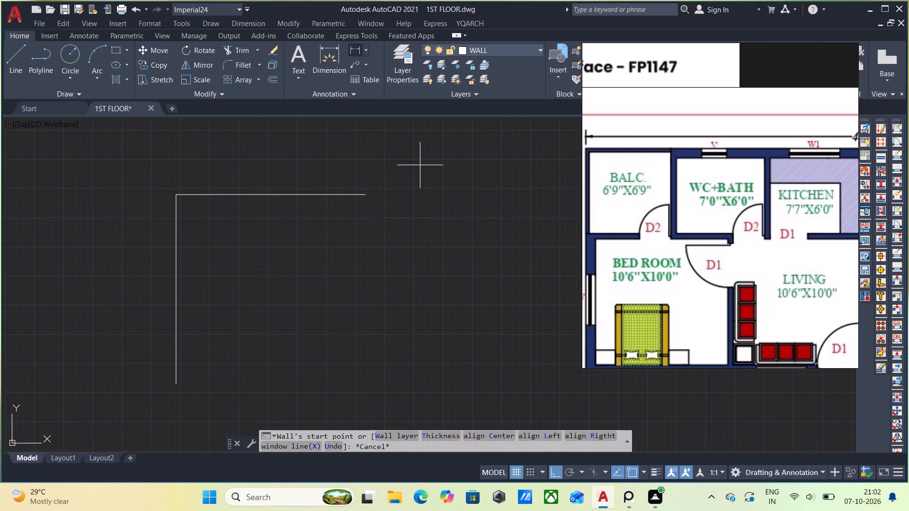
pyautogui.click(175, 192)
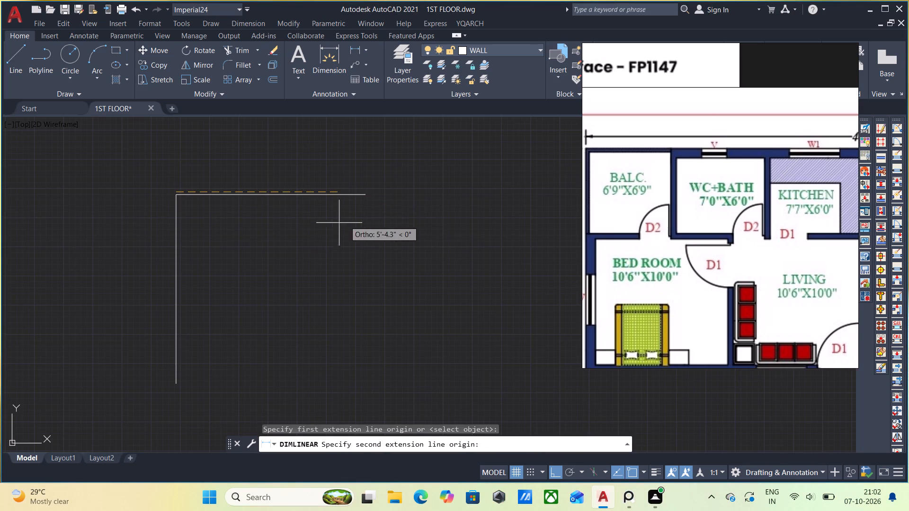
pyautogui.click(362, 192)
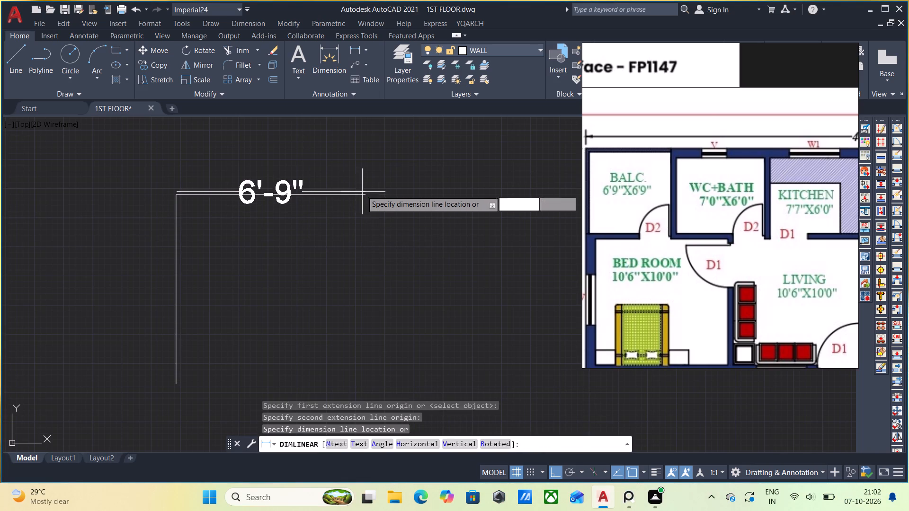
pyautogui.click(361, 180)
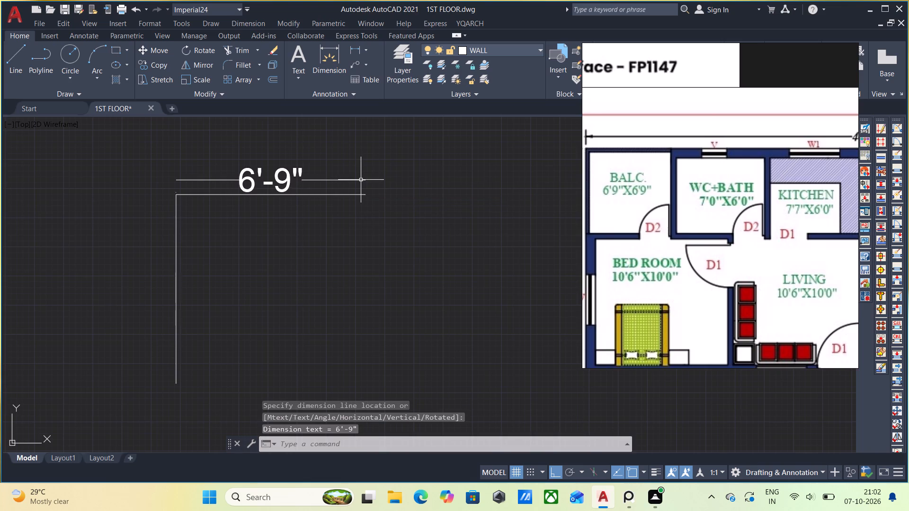
# Draw a 5" line continuing horizontally from the free end of the balcony's upper line.
pyautogui.moveTo(375, 222); pyautogui.dragTo(366, 247, button='middle')
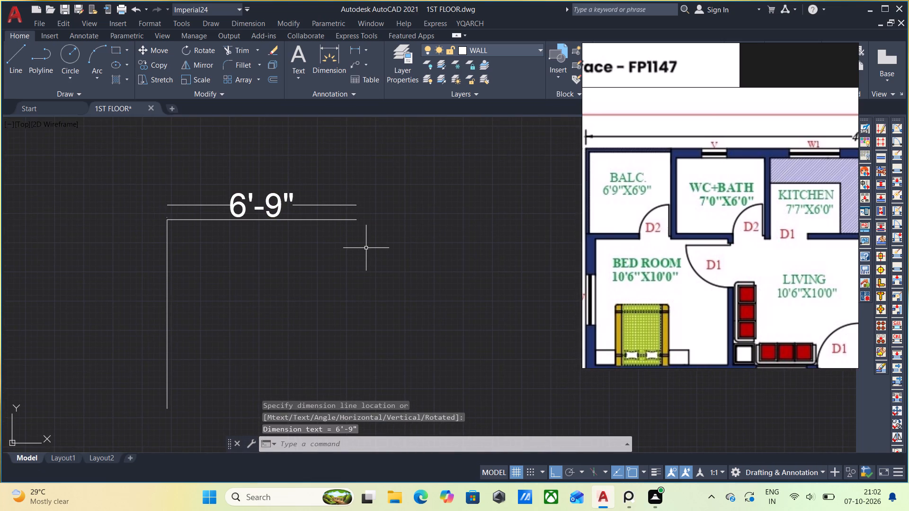
pyautogui.press('l')
pyautogui.press('Return')
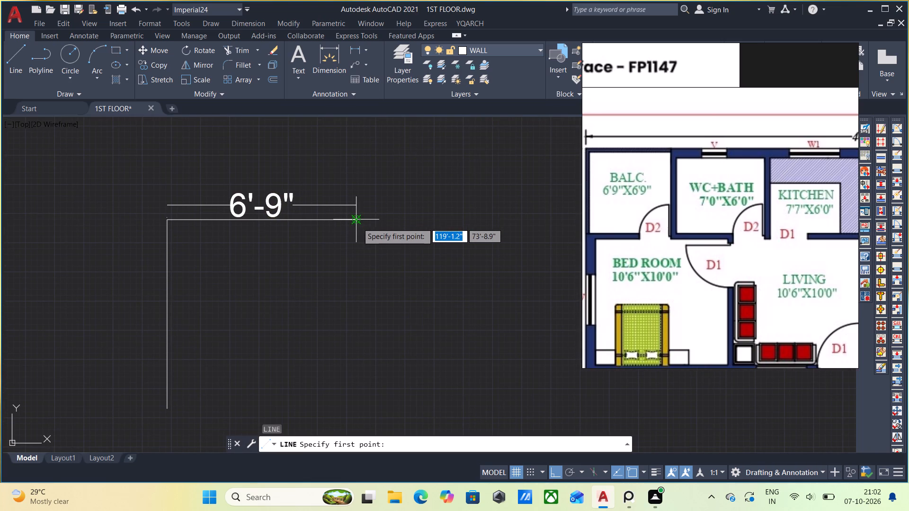
pyautogui.click(357, 223)
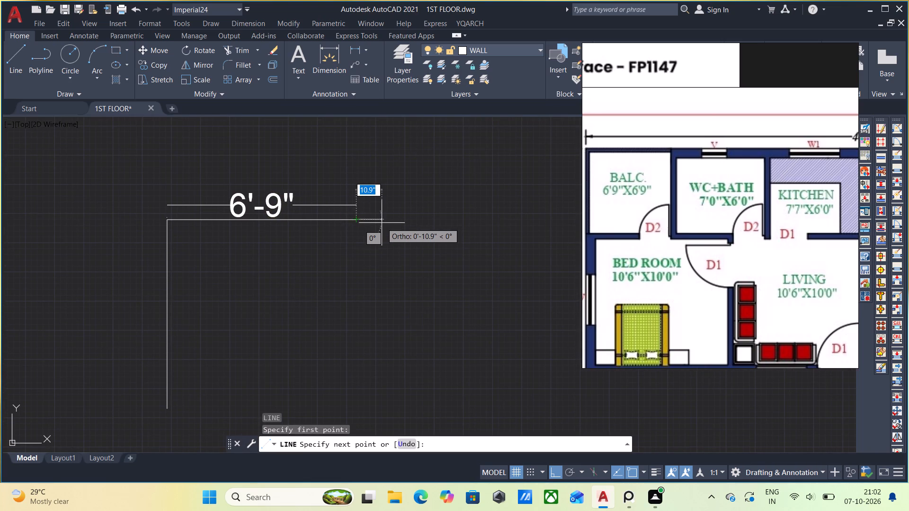
pyautogui.press('5')
pyautogui.hotkey('shift', '"')
pyautogui.press('Return')
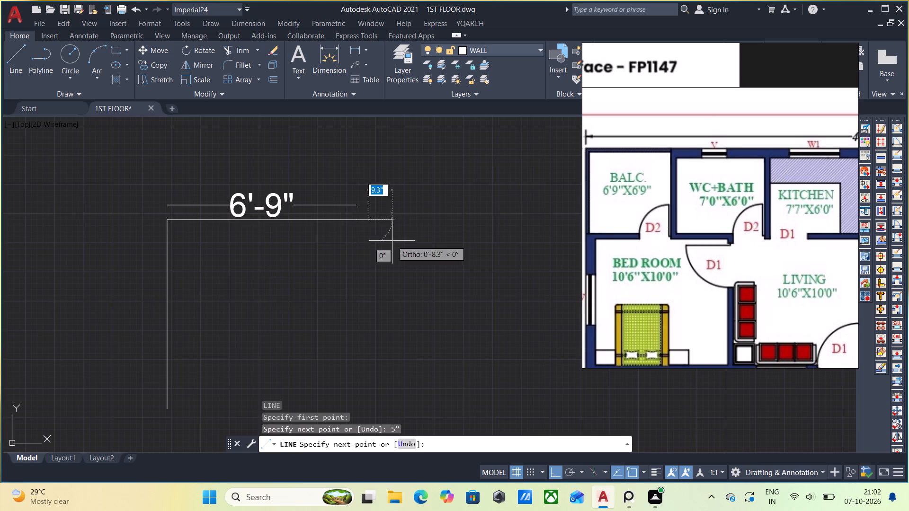
pyautogui.press('Escape')
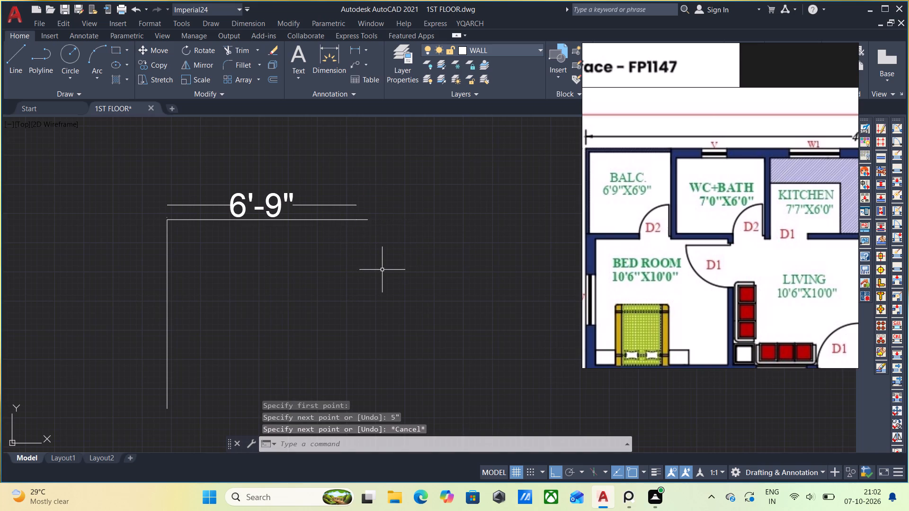
# Draw 5" thick, centre-aligned walls from the extended line's end, 6'9" downward and across to the side line's lower end.
pyautogui.write('ww')
pyautogui.press('Return')
pyautogui.click(367, 217)
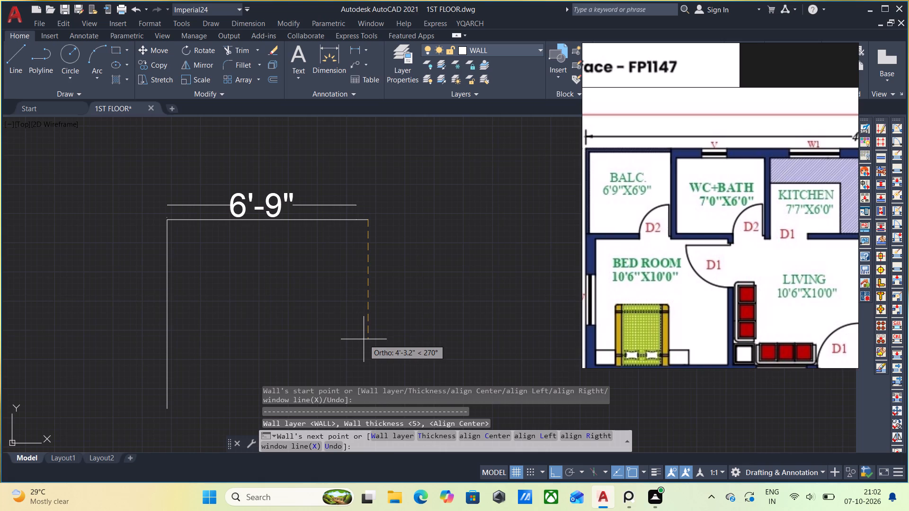
pyautogui.press('6')
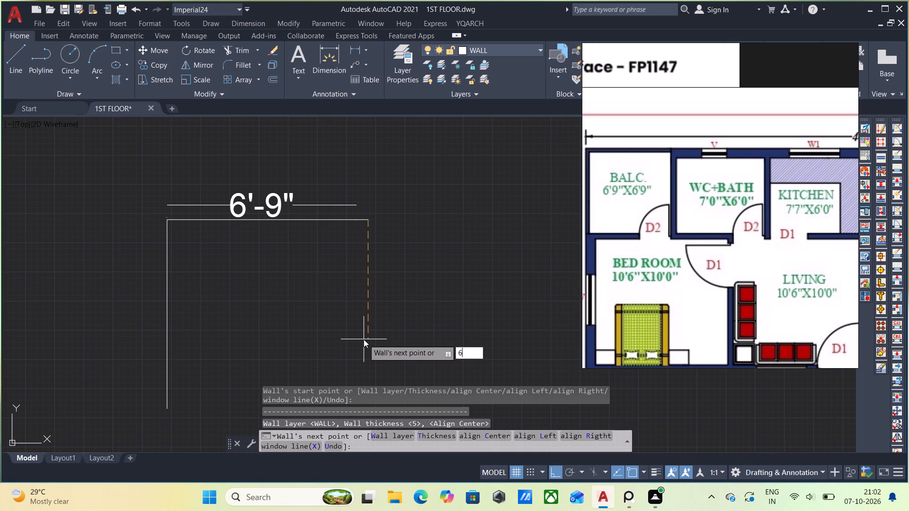
pyautogui.press("'")
pyautogui.press('9')
pyautogui.hotkey('shift', '"')
pyautogui.press('Return')
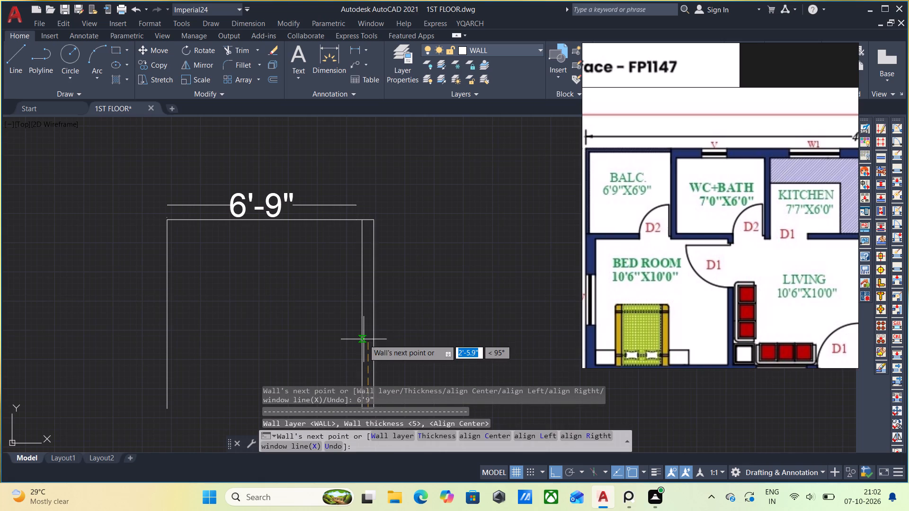
pyautogui.scroll(-1, 364, 339)
pyautogui.moveTo(364, 340); pyautogui.dragTo(372, 281, button='middle')
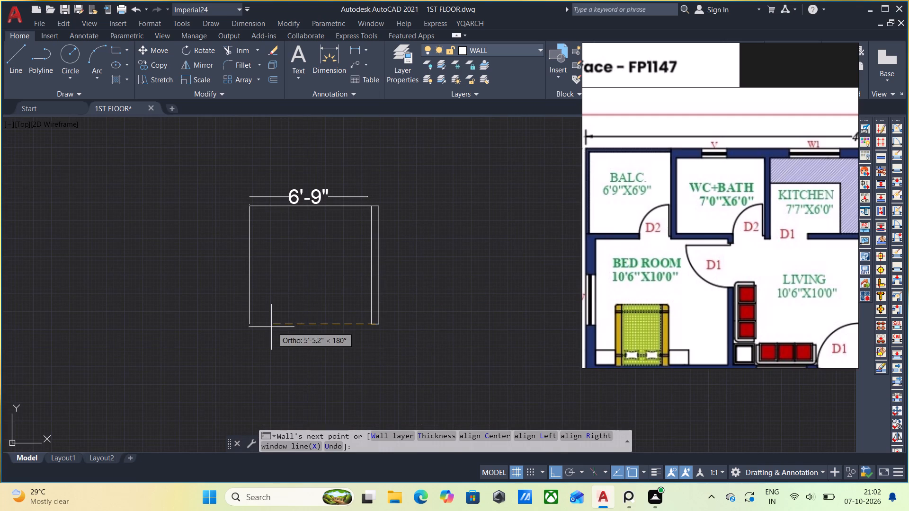
pyautogui.click(251, 324)
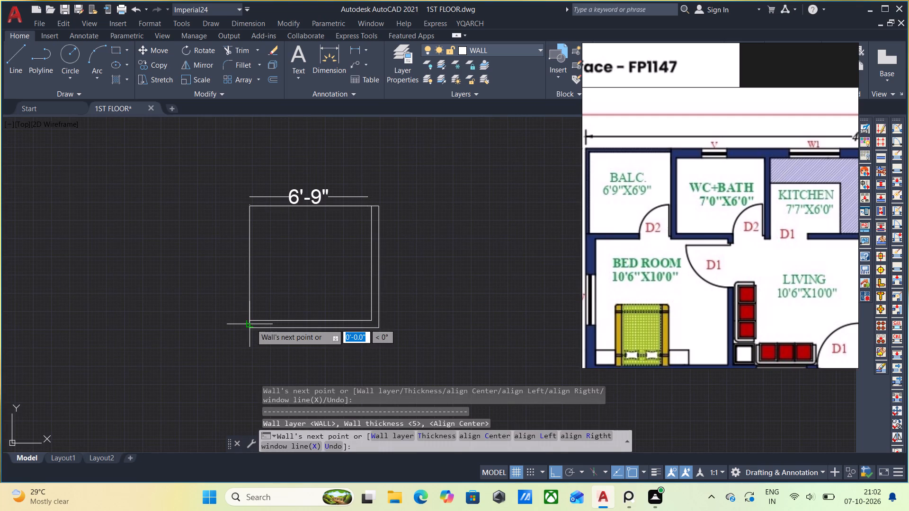
pyautogui.press('Escape')
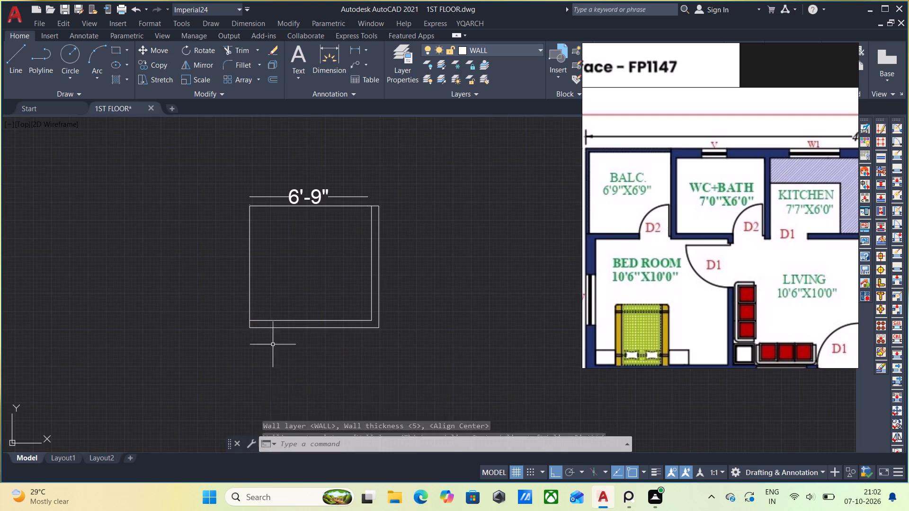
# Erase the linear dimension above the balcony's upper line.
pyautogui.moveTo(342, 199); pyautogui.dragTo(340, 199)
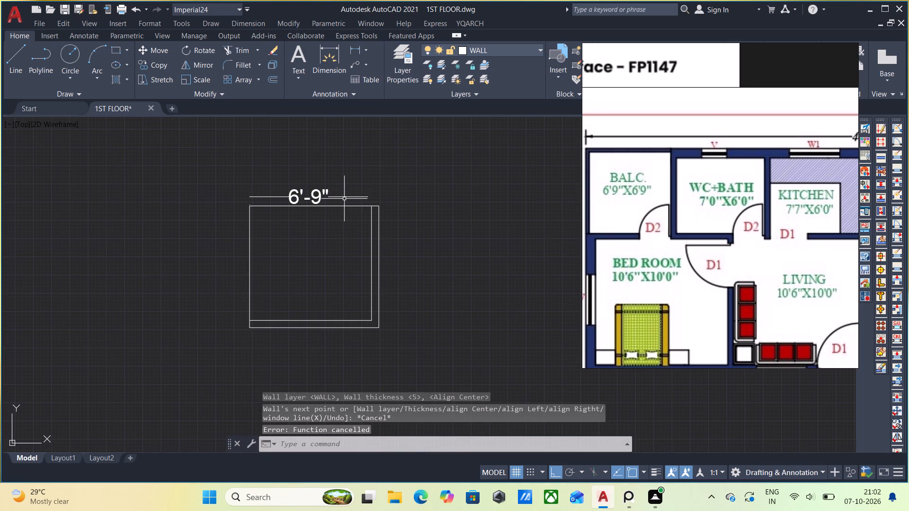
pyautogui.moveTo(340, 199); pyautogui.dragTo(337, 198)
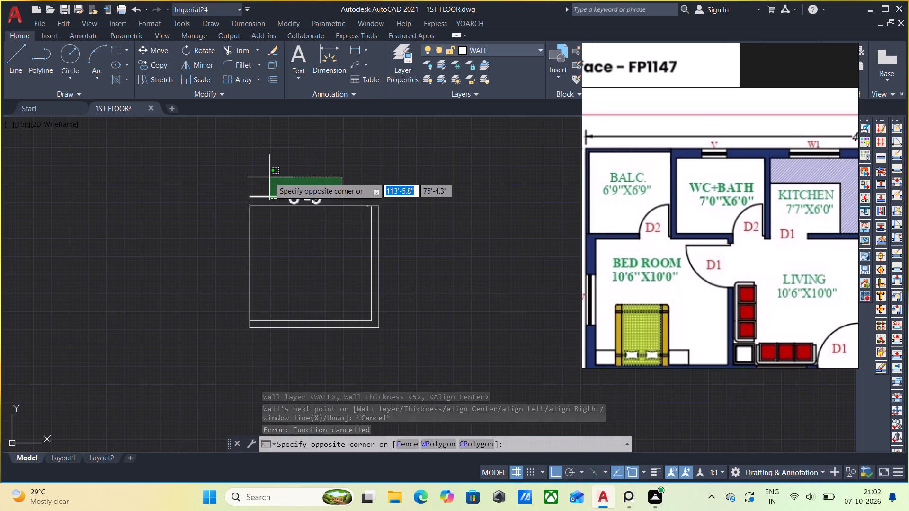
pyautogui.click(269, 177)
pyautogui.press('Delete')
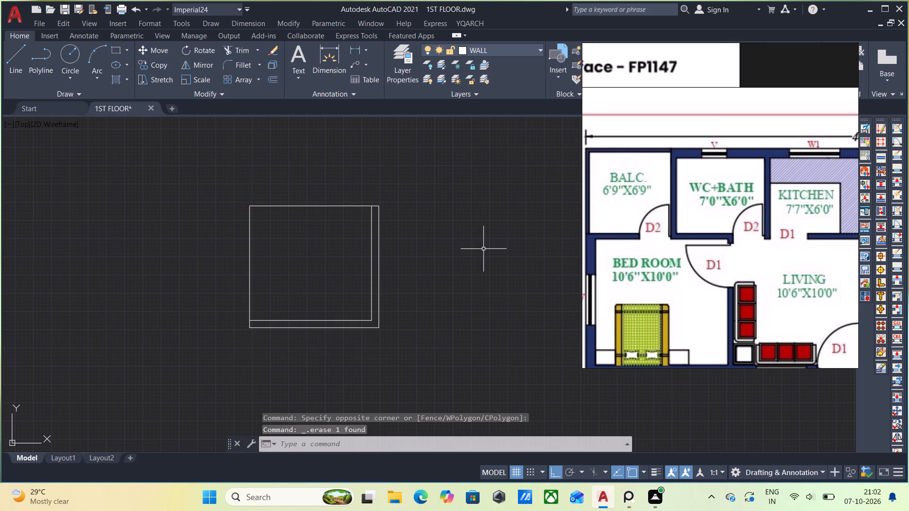
# Move the reference plan clear of the measuring tools and quick-measure the balcony's inside dimensions.
pyautogui.moveTo(690, 150); pyautogui.dragTo(726, 231, button='right')
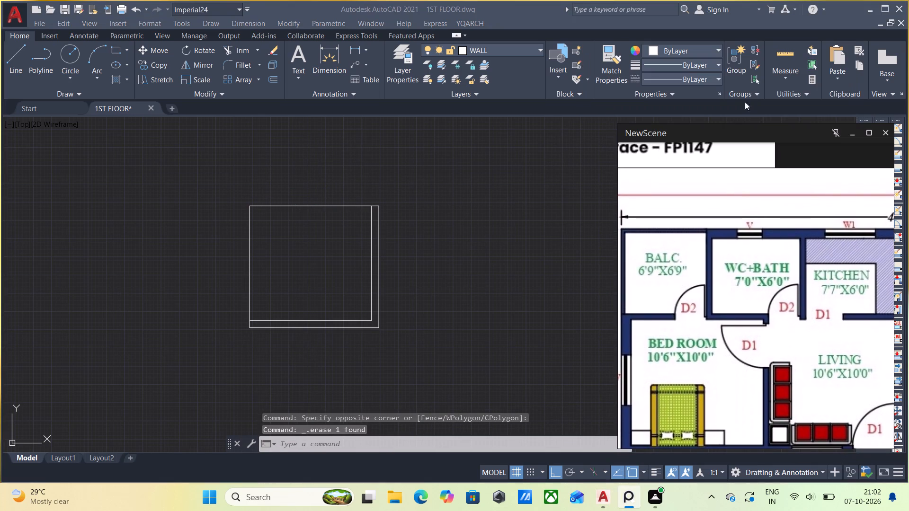
pyautogui.click(790, 76)
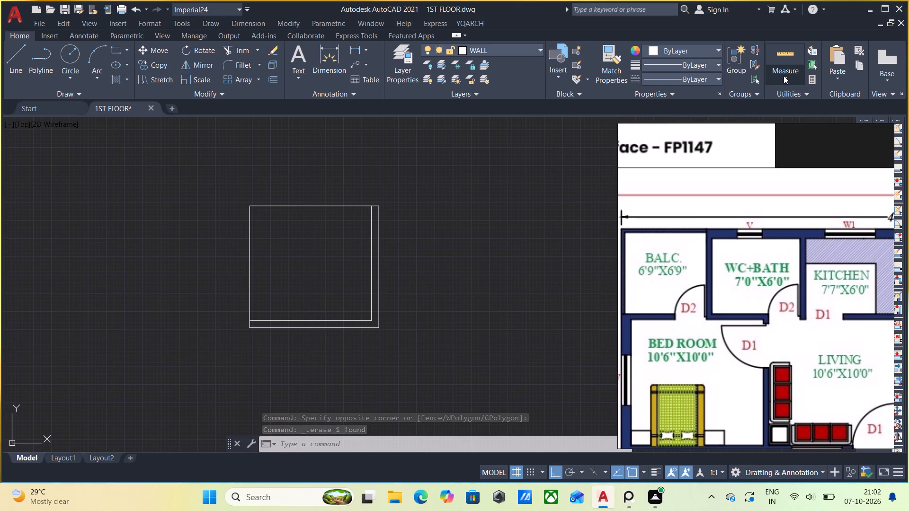
pyautogui.click(784, 76)
pyautogui.click(789, 98)
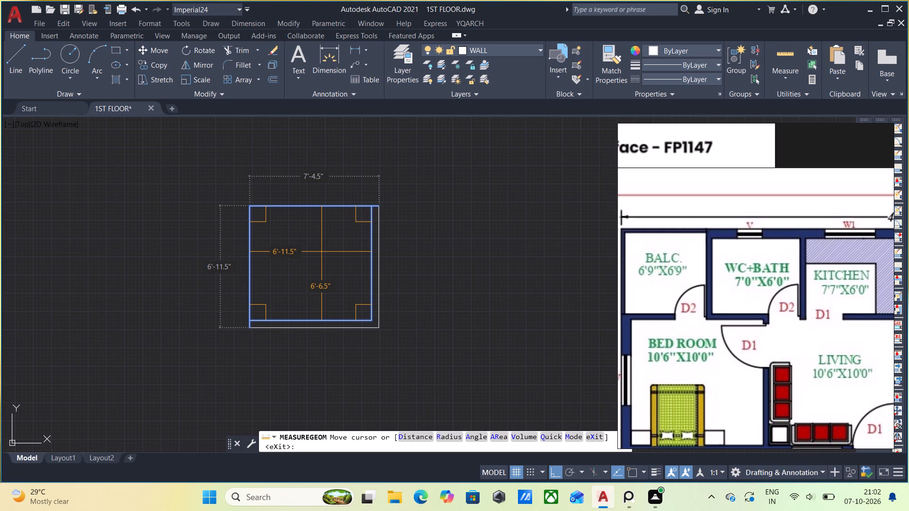
pyautogui.press('Escape')
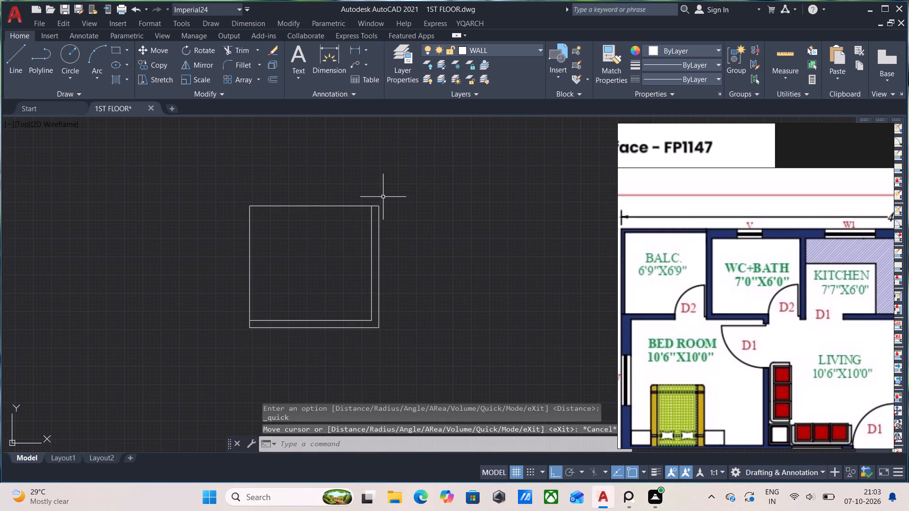
# Dimension the balcony's inside width from the side line to the inner face of the opposite wall.
pyautogui.click(354, 49)
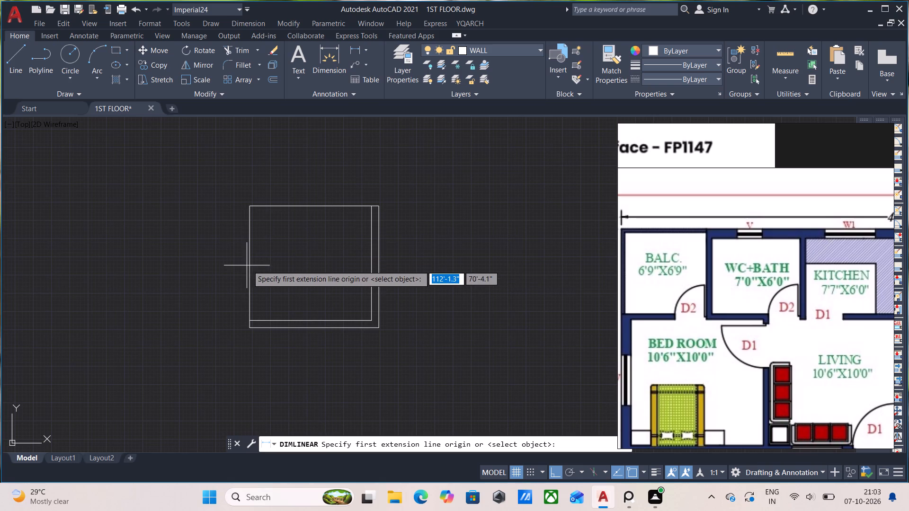
pyautogui.click(250, 265)
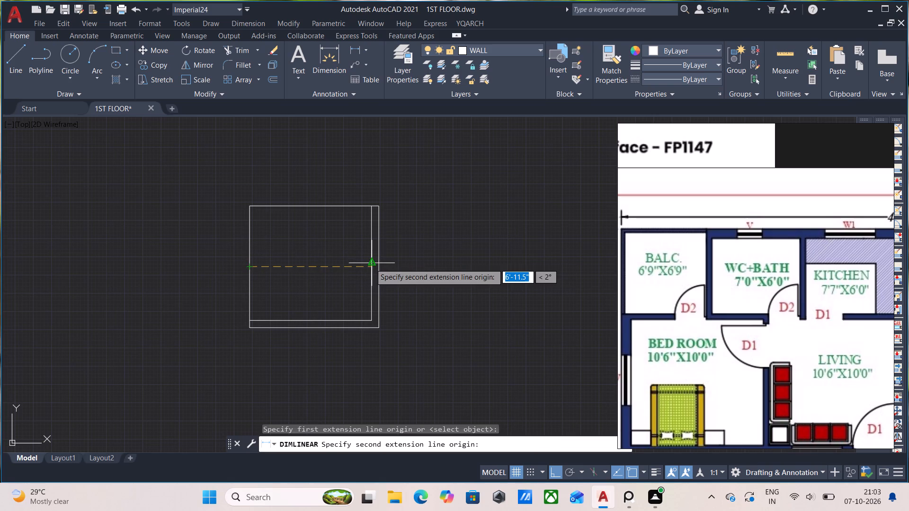
pyautogui.click(371, 264)
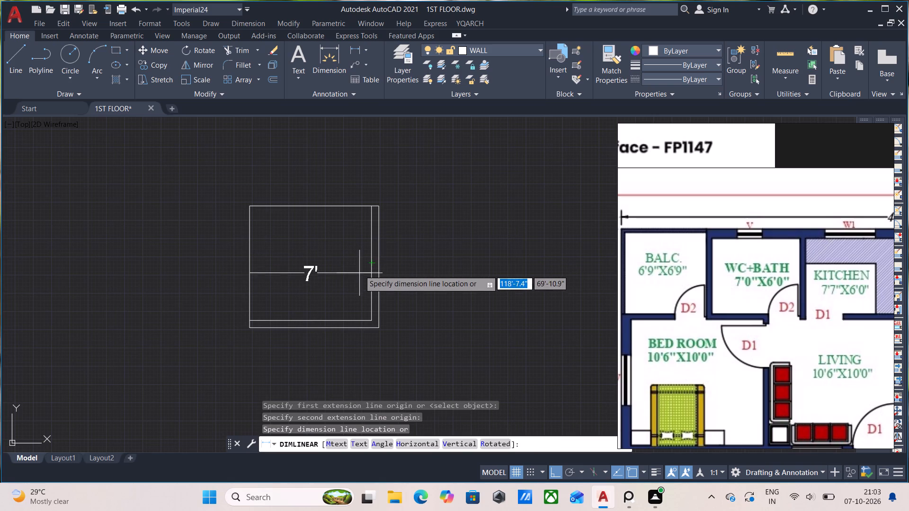
pyautogui.click(359, 267)
# Dimension the balcony's inside height from the upper line to the inner face of the lower wall.
pyautogui.scroll(1, 374, 218)
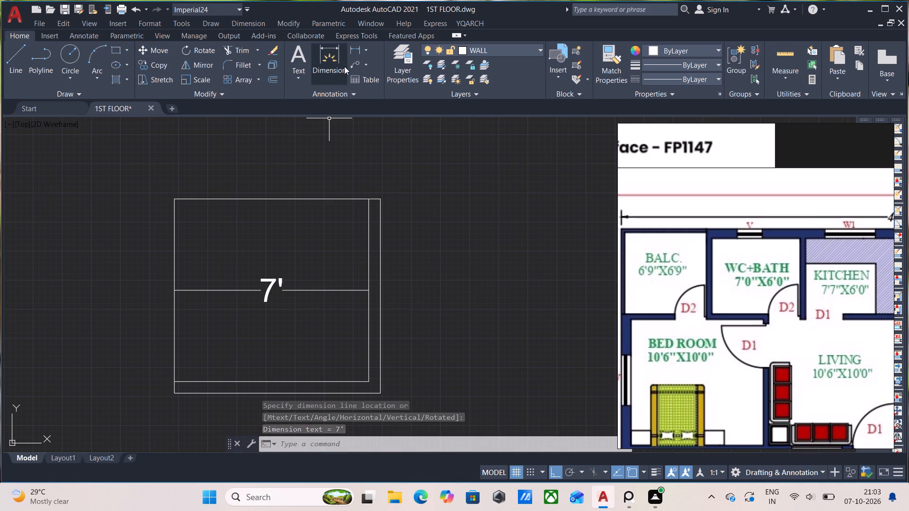
pyautogui.click(358, 46)
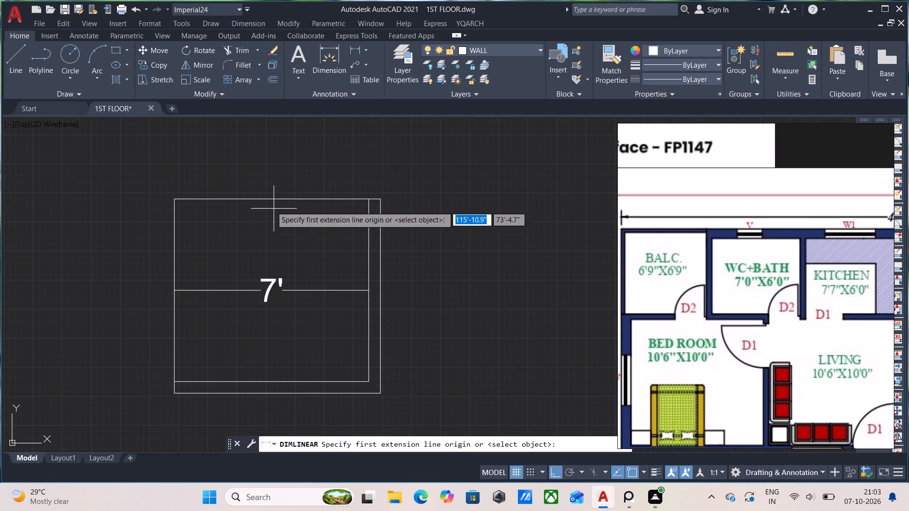
pyautogui.click(267, 198)
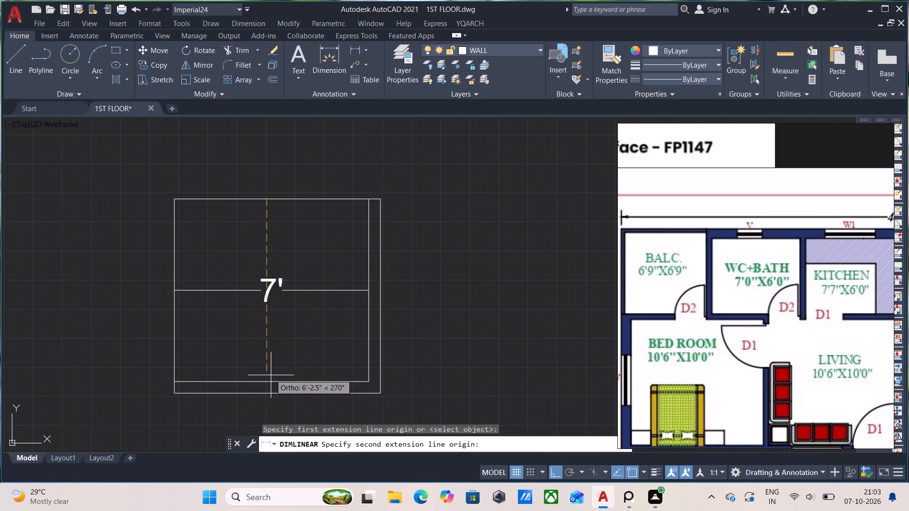
pyautogui.click(272, 379)
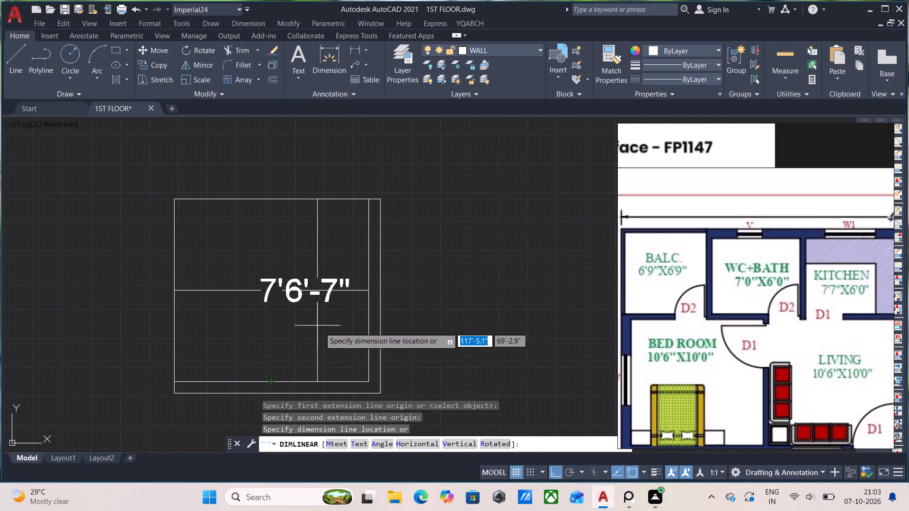
pyautogui.click(206, 317)
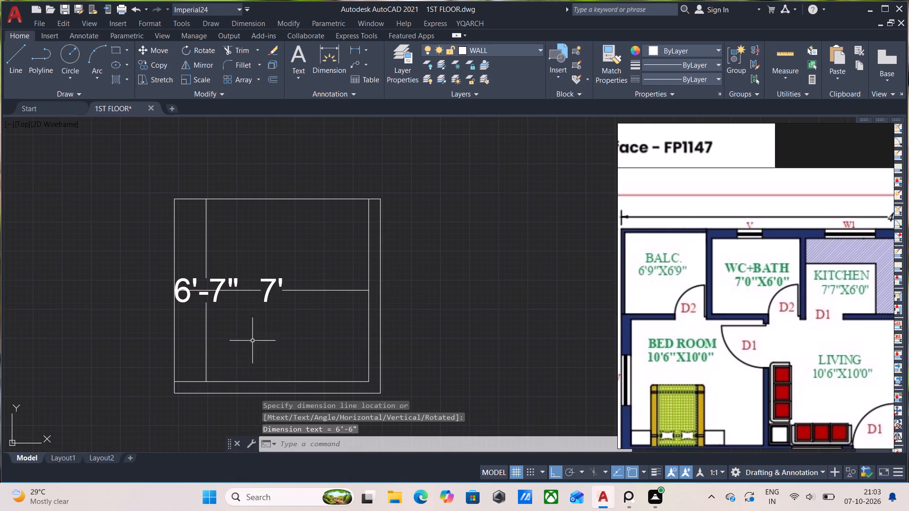
pyautogui.moveTo(264, 345); pyautogui.dragTo(263, 313, button='middle')
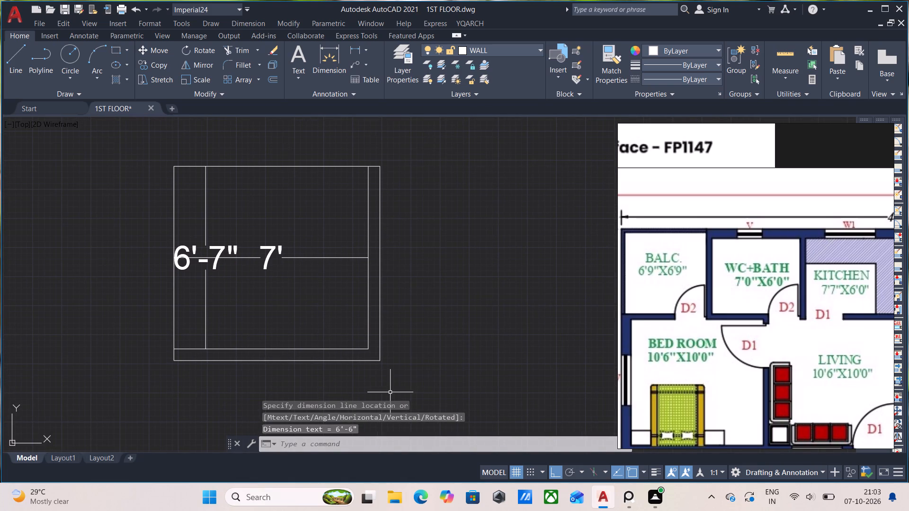
# Erase the 5" walls along the balcony's lower edge and the side opposite the single side line.
pyautogui.click(432, 376)
pyautogui.click(361, 322)
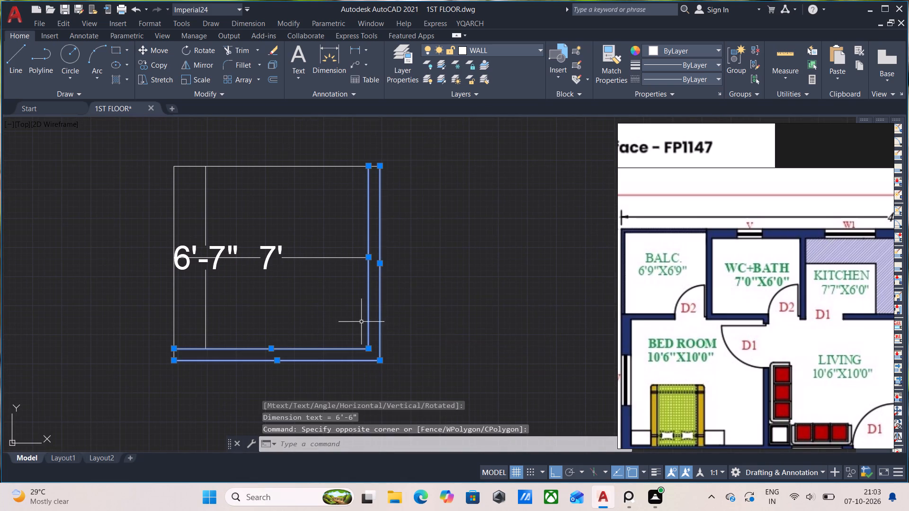
pyautogui.press('Delete')
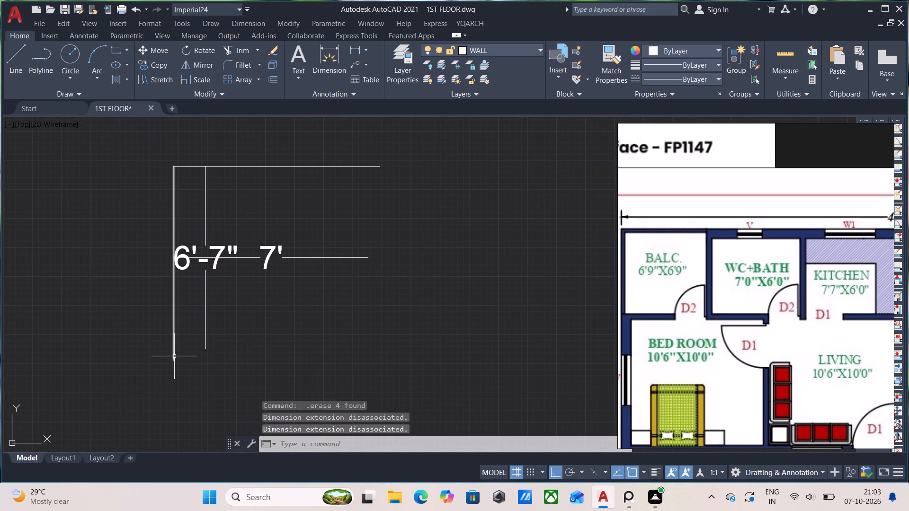
# Erase the inside width and inside height dimensions of the balcony.
pyautogui.click(373, 168)
pyautogui.click(376, 169)
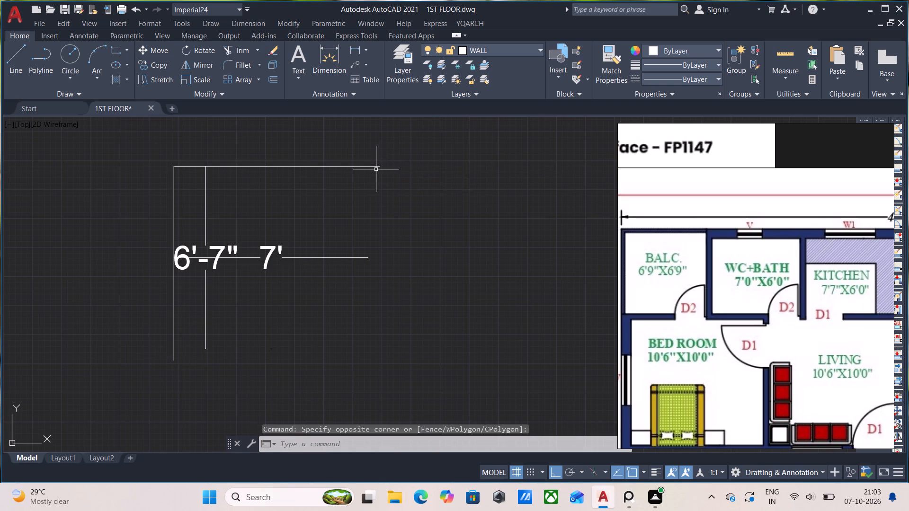
pyautogui.click(374, 166)
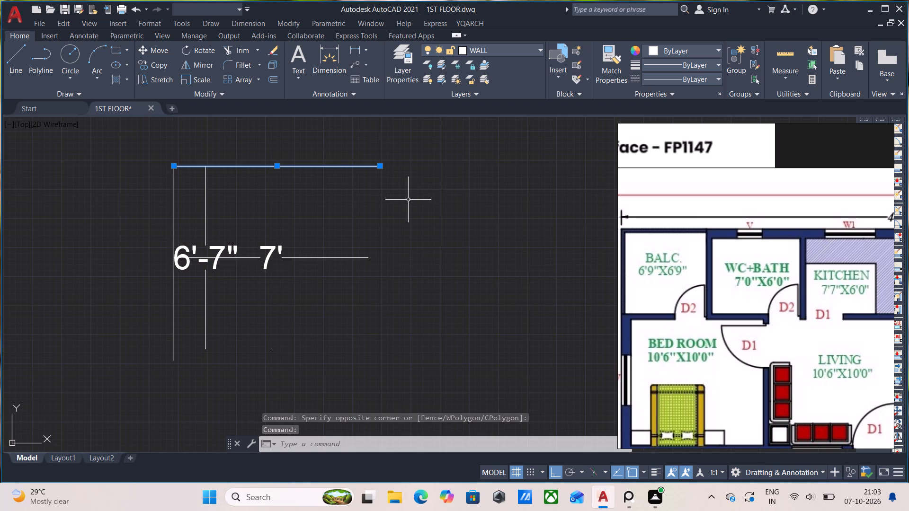
pyautogui.press('Escape')
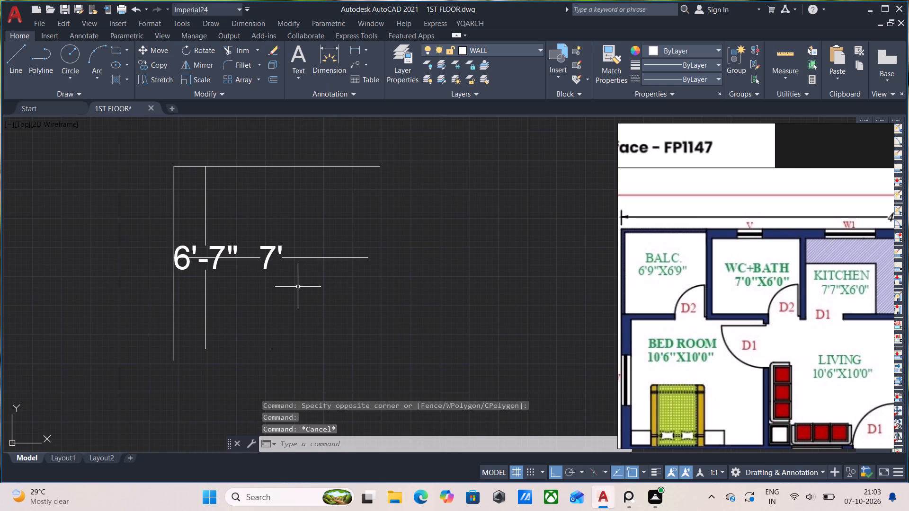
pyautogui.moveTo(318, 313); pyautogui.dragTo(314, 312)
pyautogui.click(190, 229)
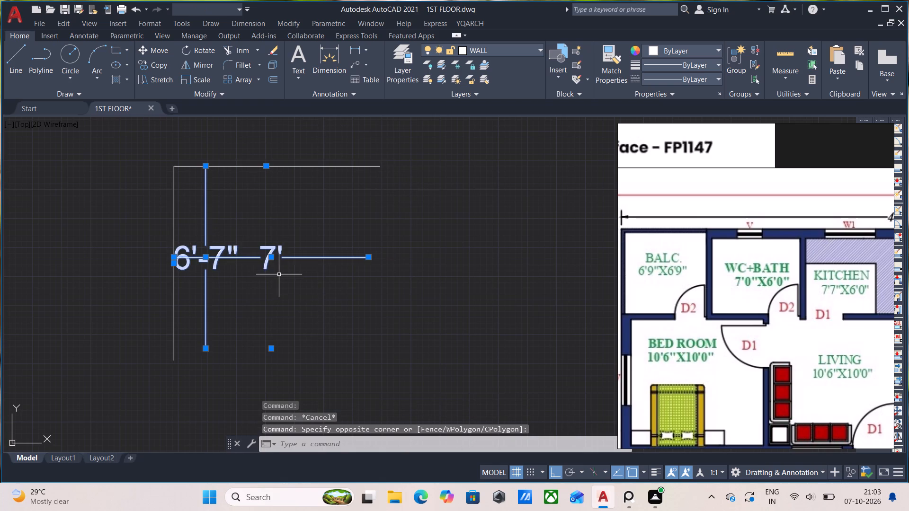
pyautogui.press('Delete')
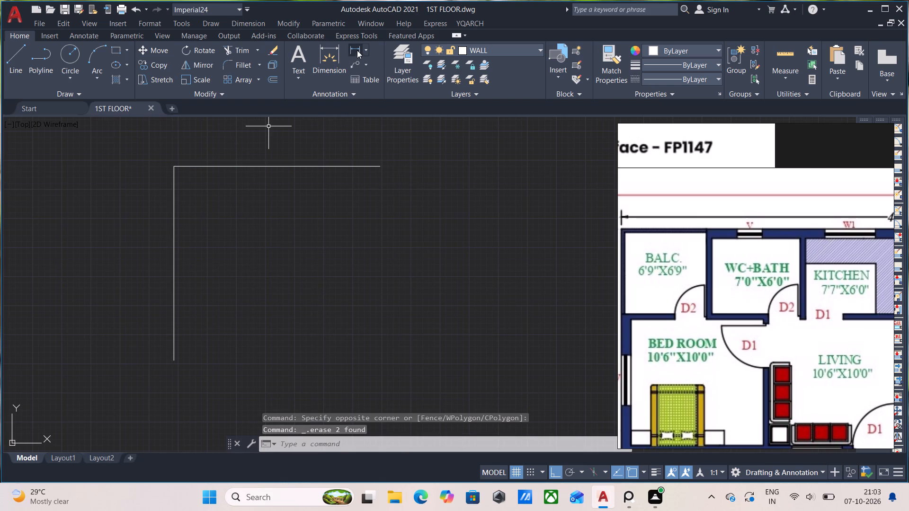
# Dimension the full length of the balcony's upper line, placing the dimension just below it.
pyautogui.click(357, 49)
pyautogui.click(176, 168)
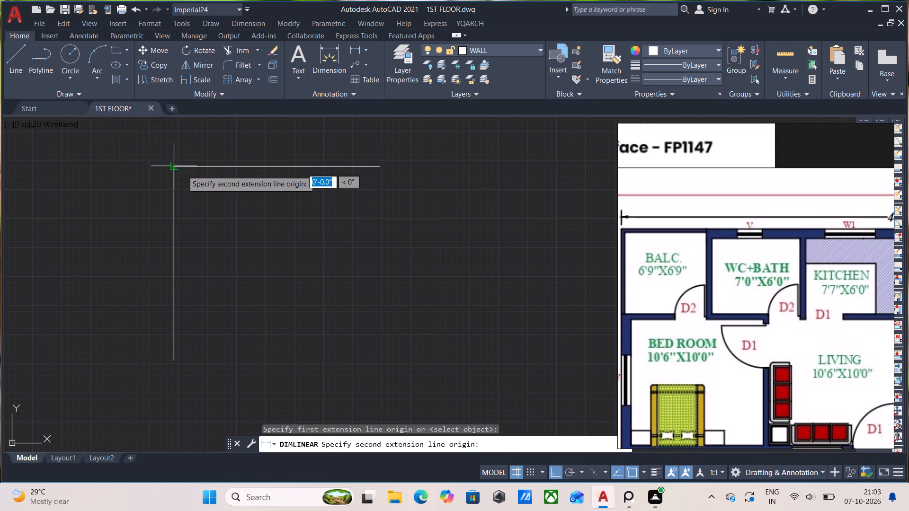
pyautogui.click(384, 163)
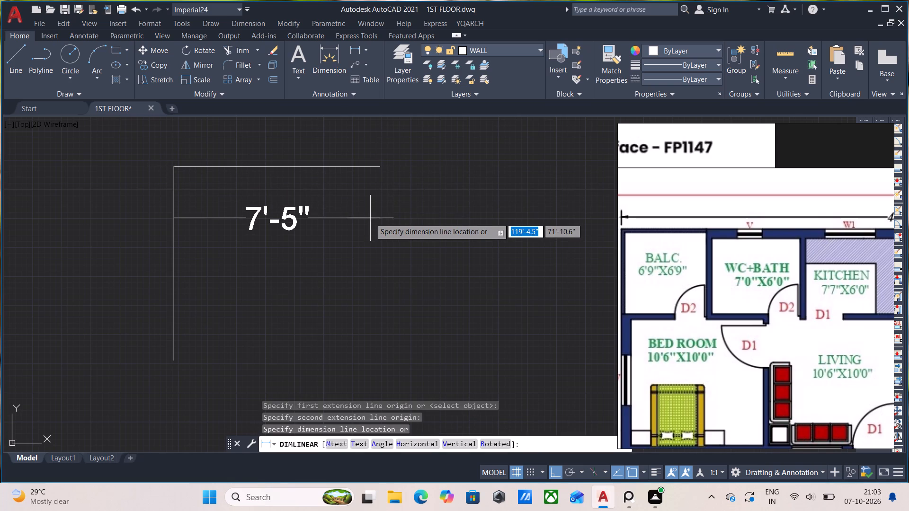
pyautogui.click(370, 206)
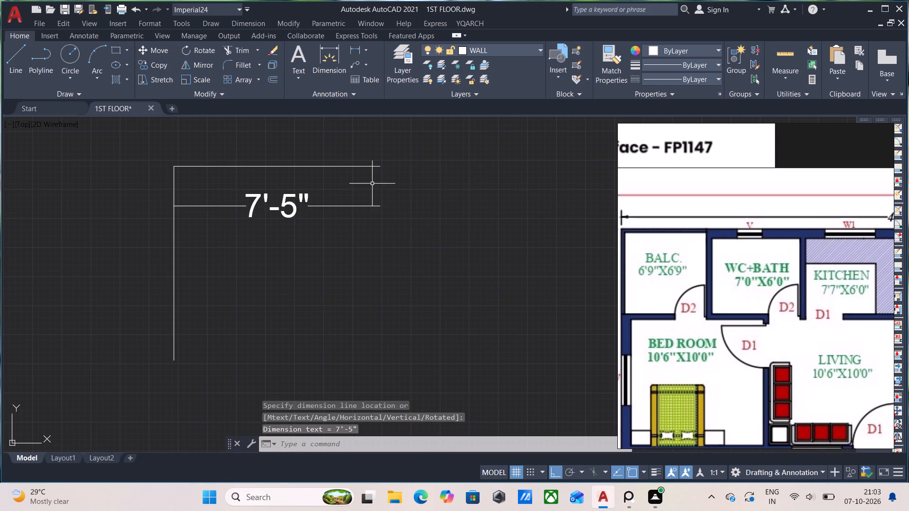
# Replace the balcony's upper line with a 6'9" horizontal line starting at the side line's upper end.
pyautogui.click(360, 165)
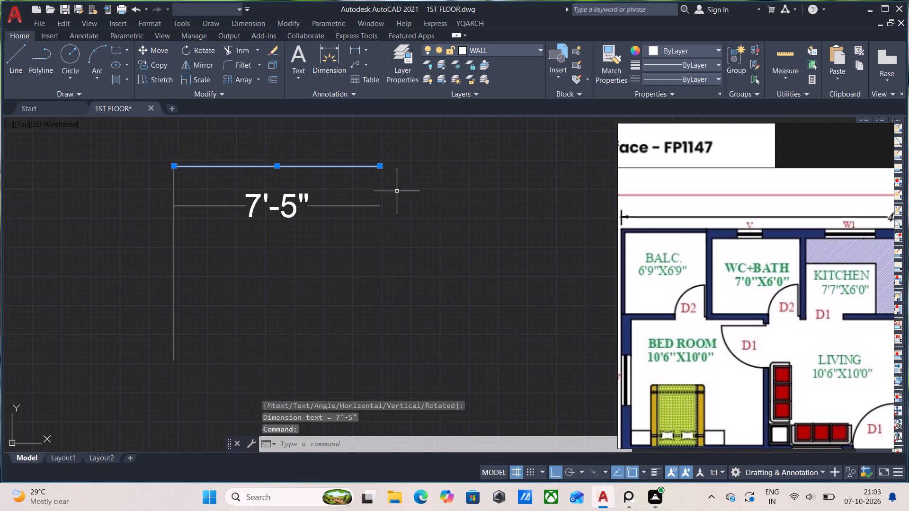
pyautogui.moveTo(398, 209); pyautogui.dragTo(389, 269, button='middle')
pyautogui.scroll(1, 391, 264)
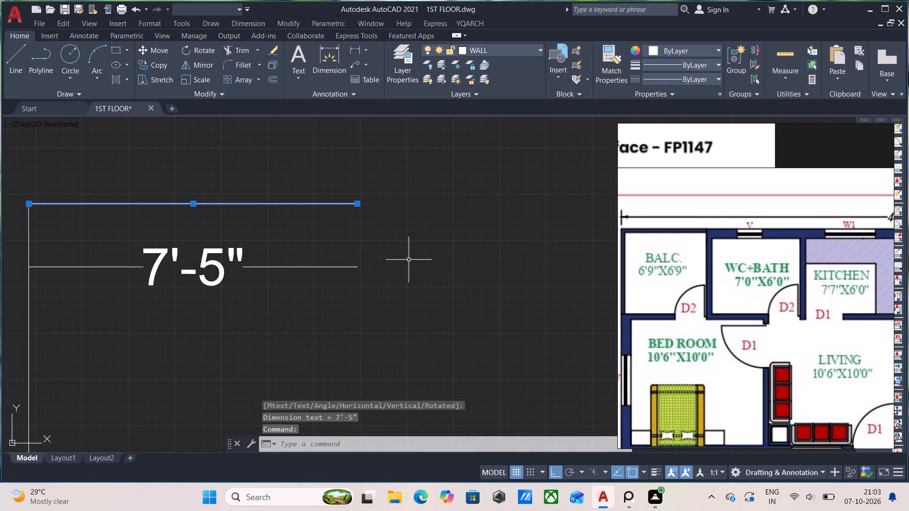
pyautogui.press('Delete')
pyautogui.press('l')
pyautogui.press('Return')
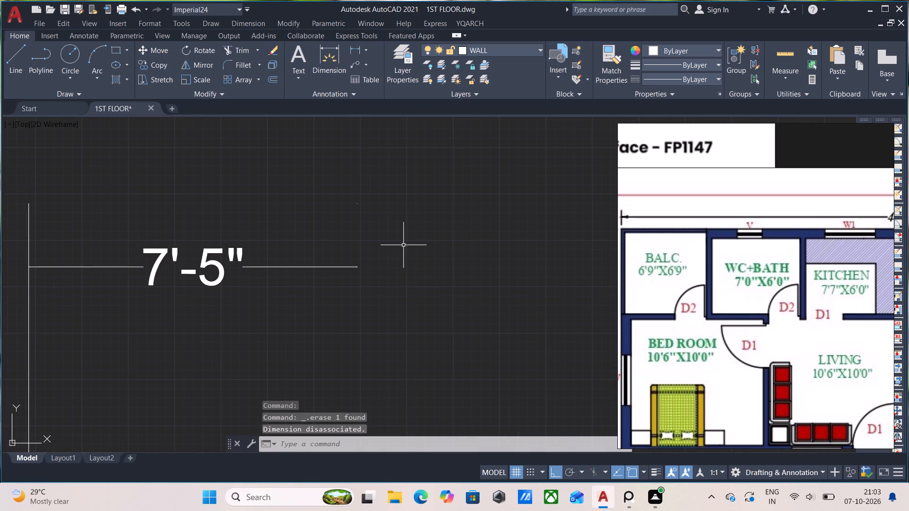
pyautogui.click(27, 203)
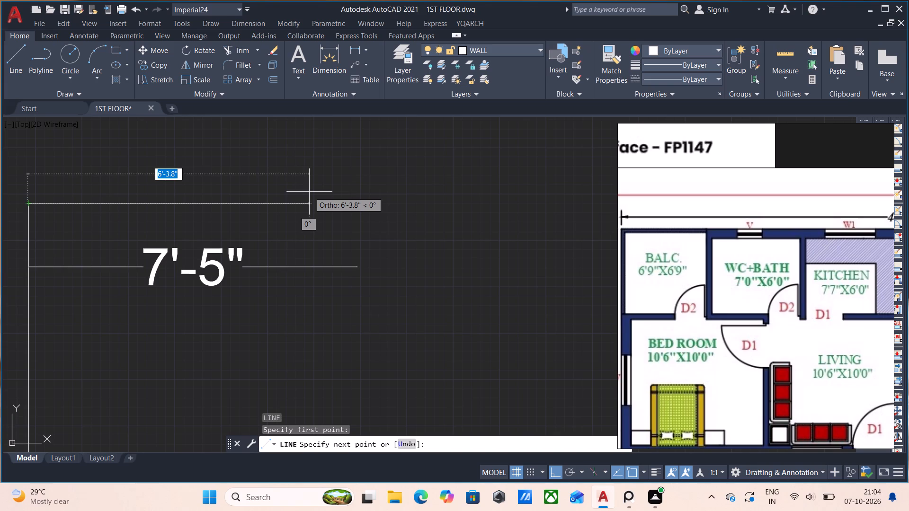
pyautogui.press('6')
pyautogui.press("'")
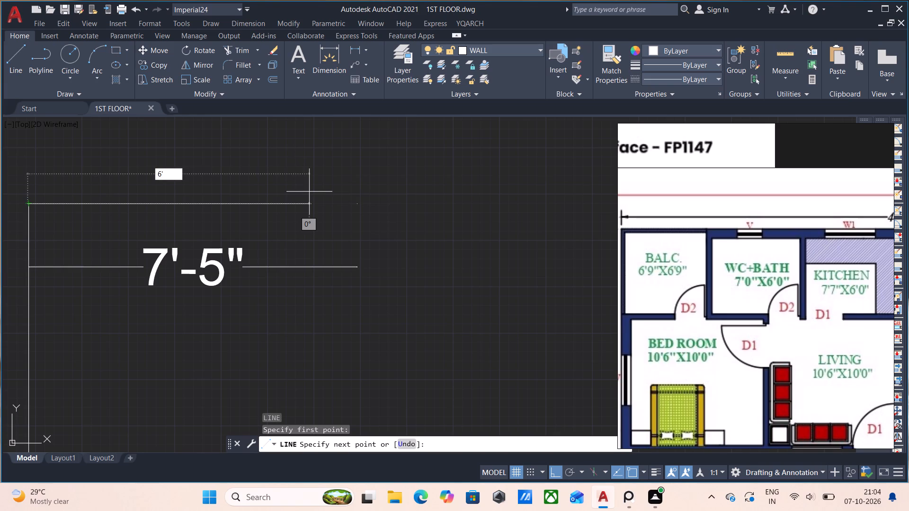
pyautogui.press('9')
pyautogui.hotkey('shift', '"')
pyautogui.press('Return')
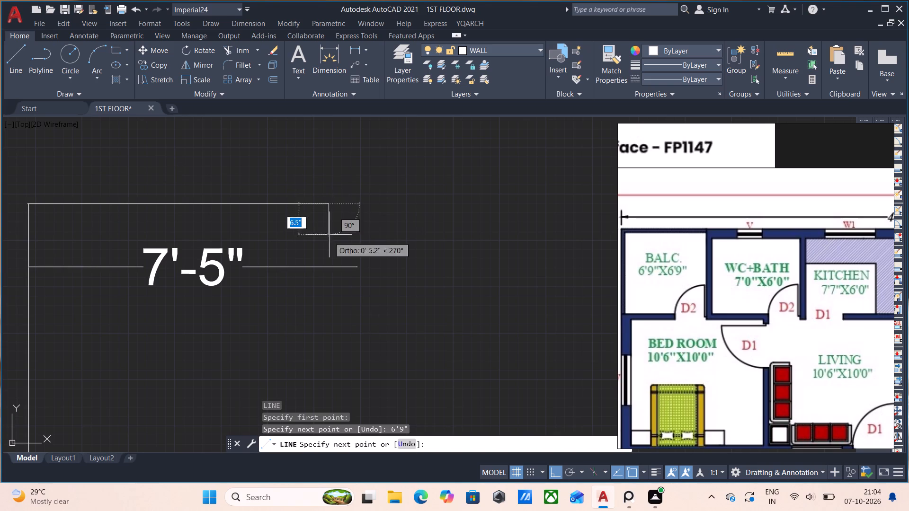
pyautogui.press('Escape')
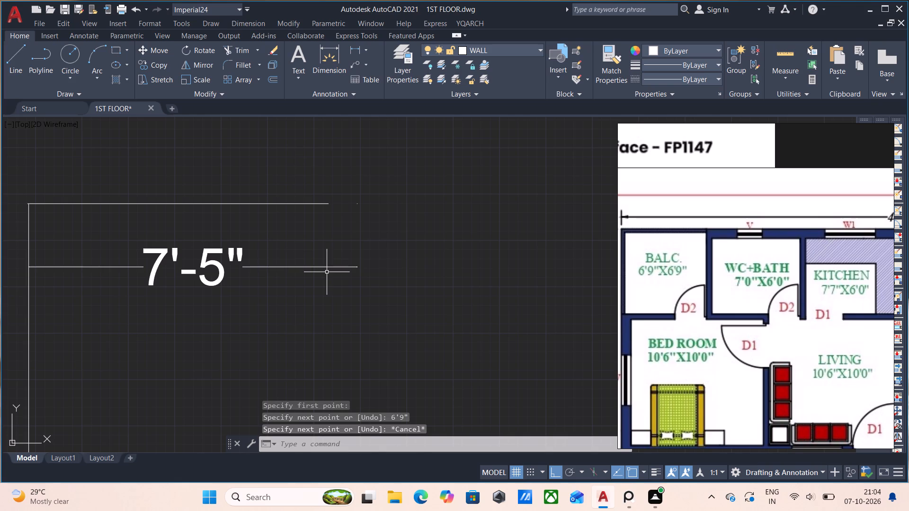
# Erase the linear dimension below the balcony's upper line.
pyautogui.click(296, 269)
pyautogui.click(184, 238)
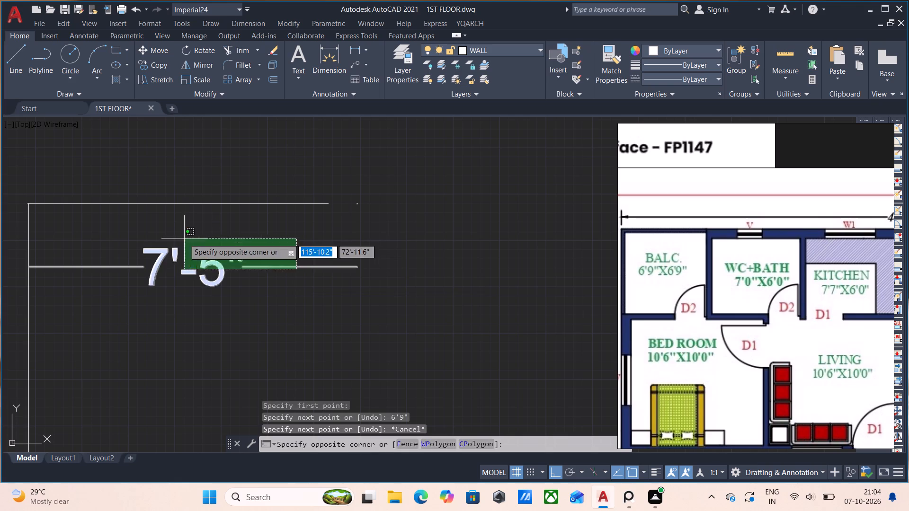
pyautogui.press('Delete')
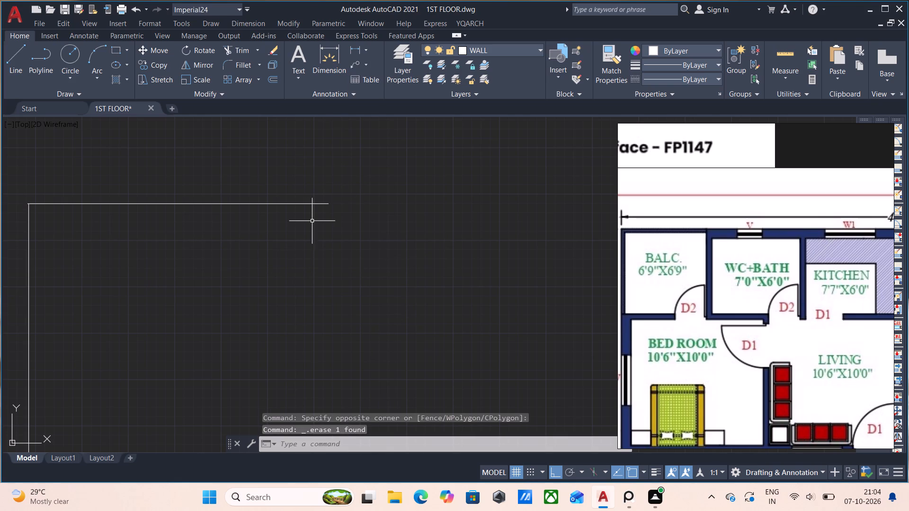
# Replace the balcony's side line with a 6'9" vertical line running down from the upper line's starting end.
pyautogui.moveTo(258, 295); pyautogui.dragTo(360, 250, button='middle')
pyautogui.moveTo(167, 292); pyautogui.dragTo(132, 265)
pyautogui.click(86, 224)
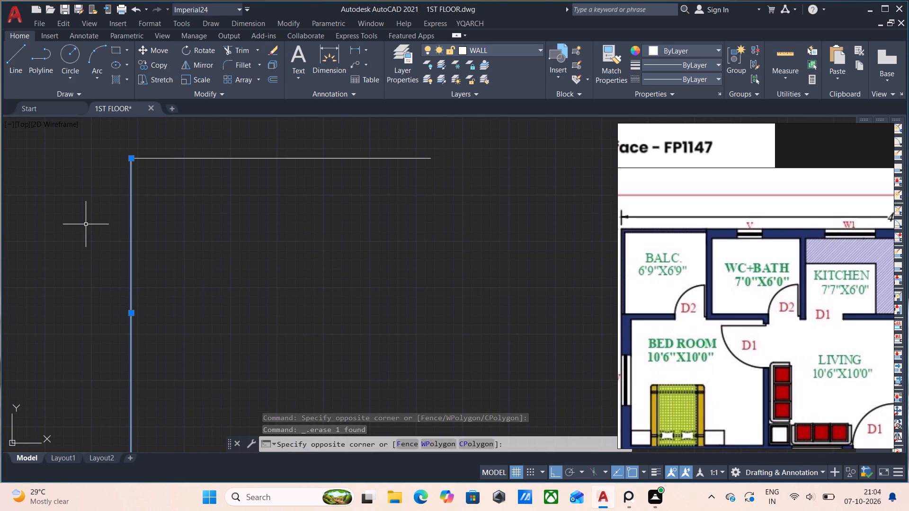
pyautogui.press('Delete')
pyautogui.press('l')
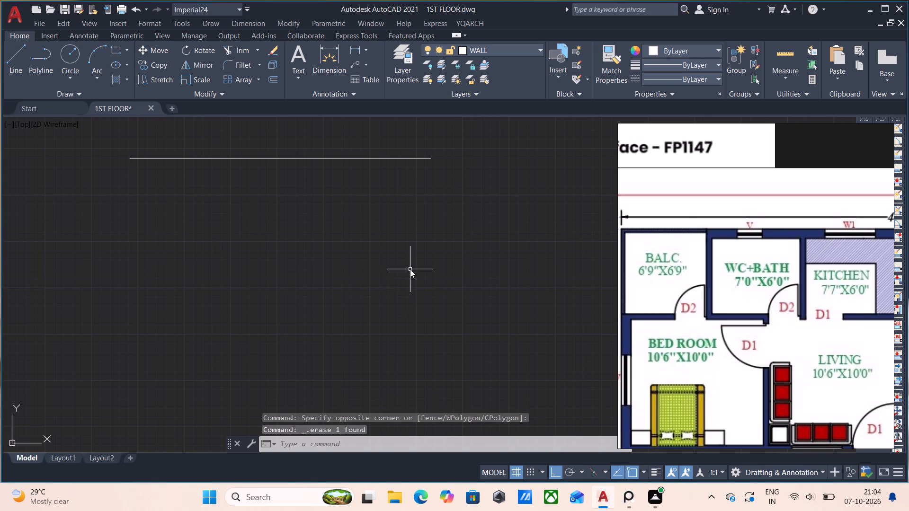
pyautogui.press('Return')
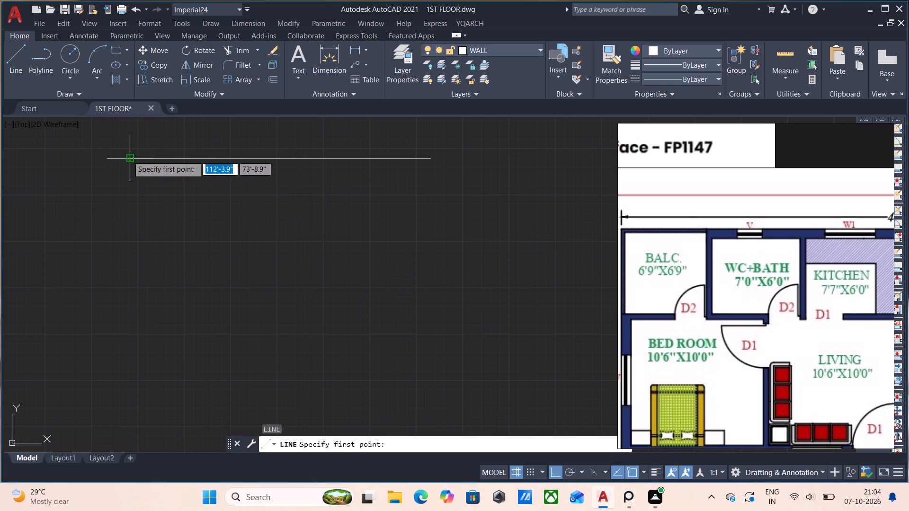
pyautogui.click(131, 159)
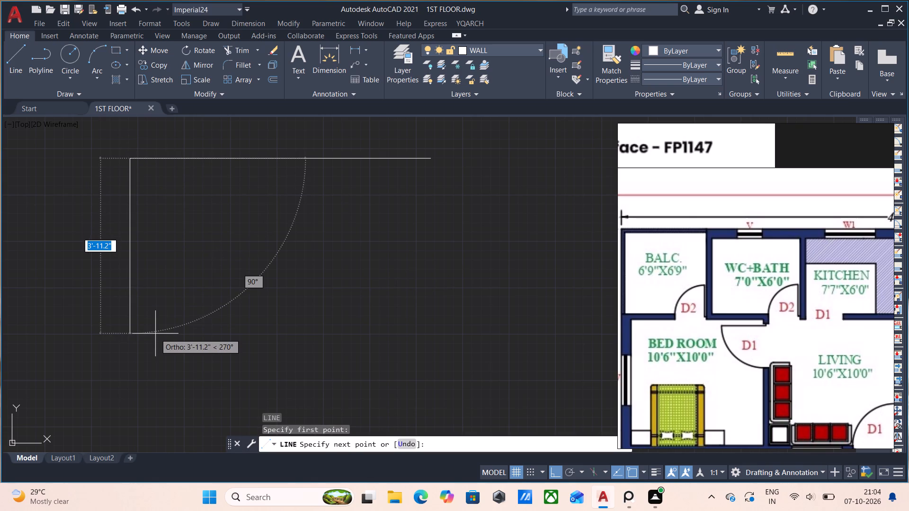
pyautogui.press('6')
pyautogui.press("'")
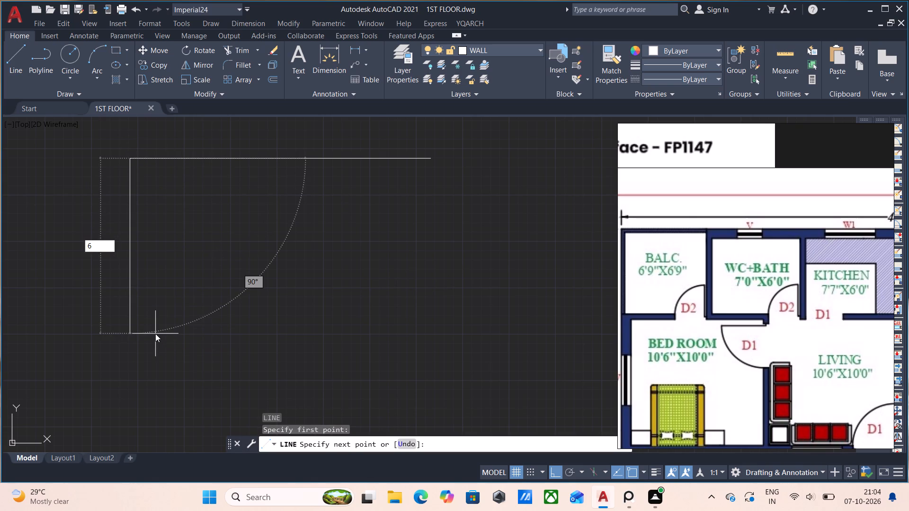
pyautogui.press('9')
pyautogui.hotkey('shift', '"')
pyautogui.press('Return')
pyautogui.scroll(-3, 220, 312)
pyautogui.moveTo(225, 312); pyautogui.dragTo(208, 290, button='middle')
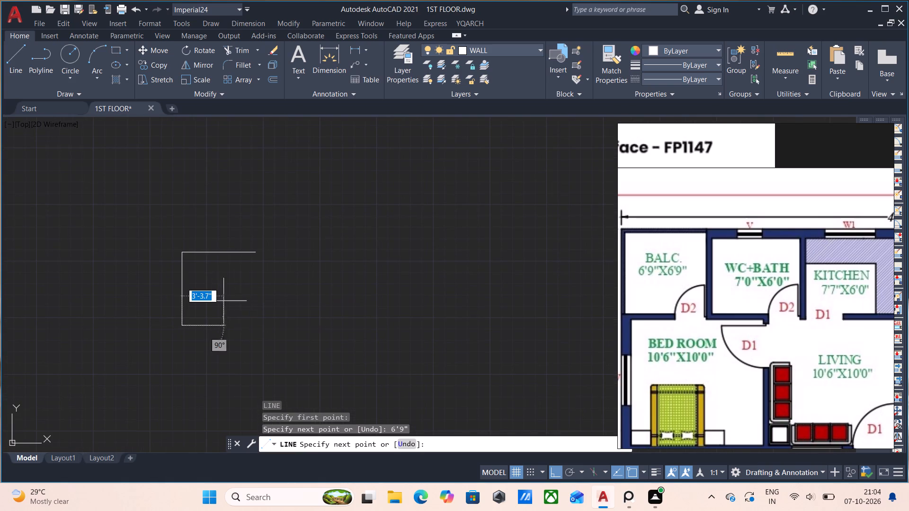
pyautogui.press('Escape')
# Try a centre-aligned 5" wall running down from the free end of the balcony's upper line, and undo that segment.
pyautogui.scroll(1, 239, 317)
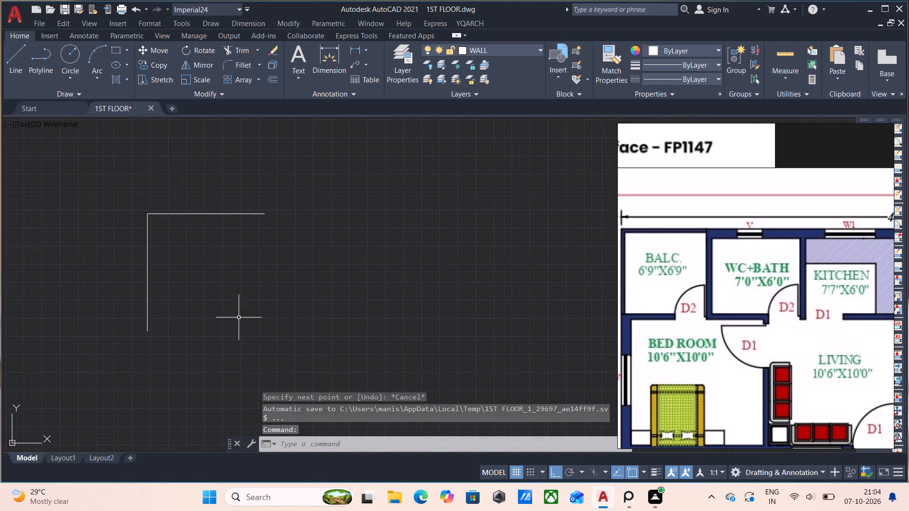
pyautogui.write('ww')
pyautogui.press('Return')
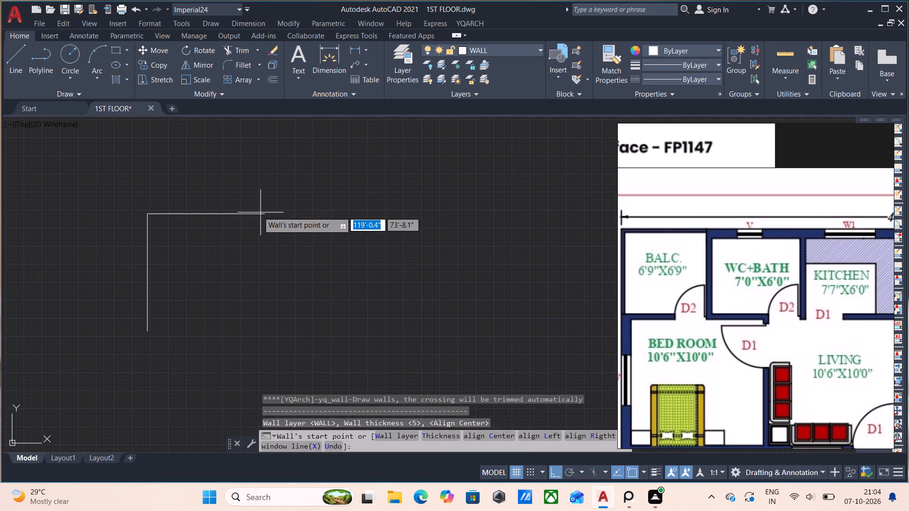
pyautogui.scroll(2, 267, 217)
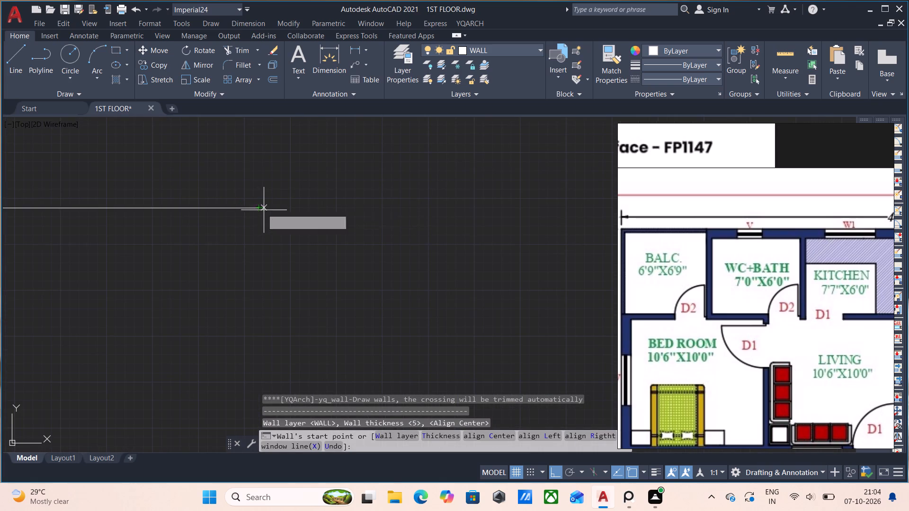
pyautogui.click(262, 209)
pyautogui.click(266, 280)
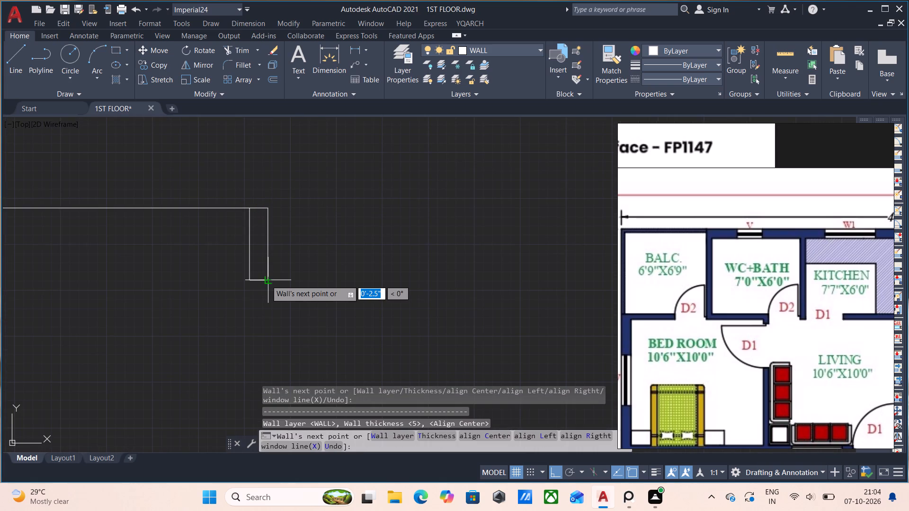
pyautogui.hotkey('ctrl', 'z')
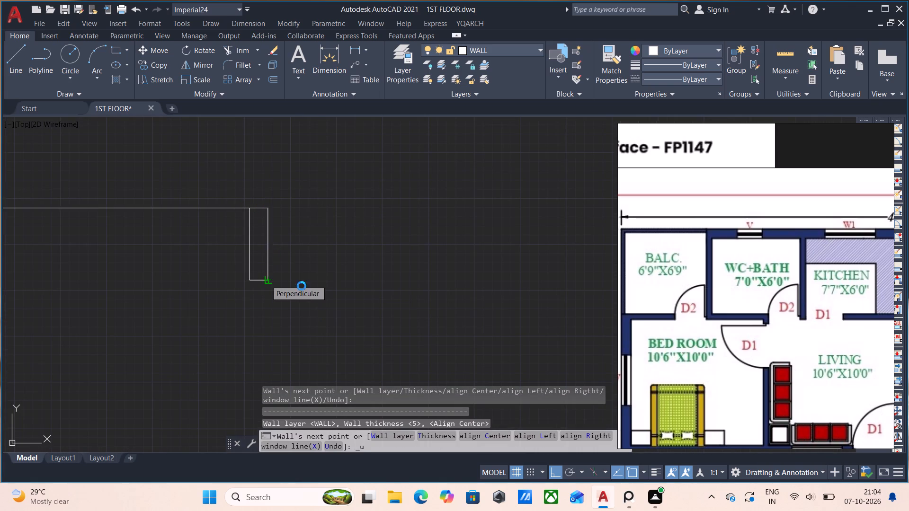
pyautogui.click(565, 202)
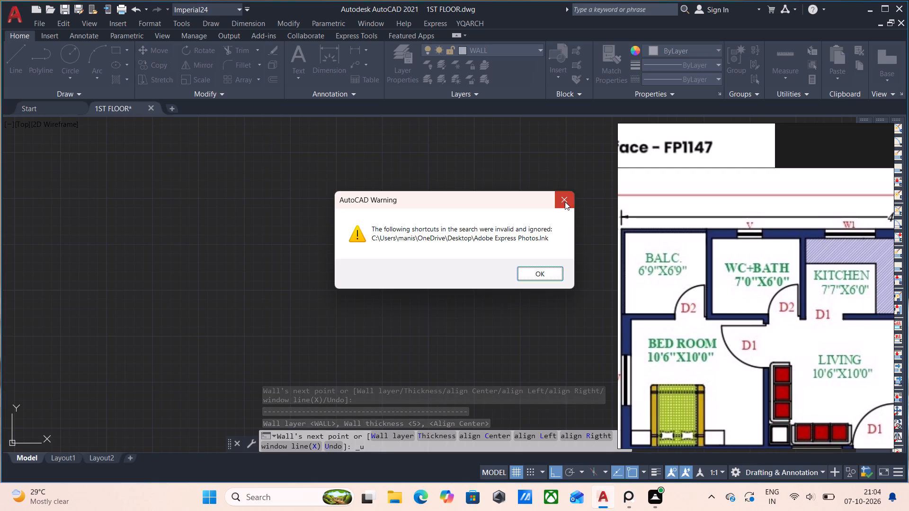
# Switch the wall alignment to right and draw the 5" wall vertically down from the free end of the balcony's upper line.
pyautogui.scroll(-2, 326, 270)
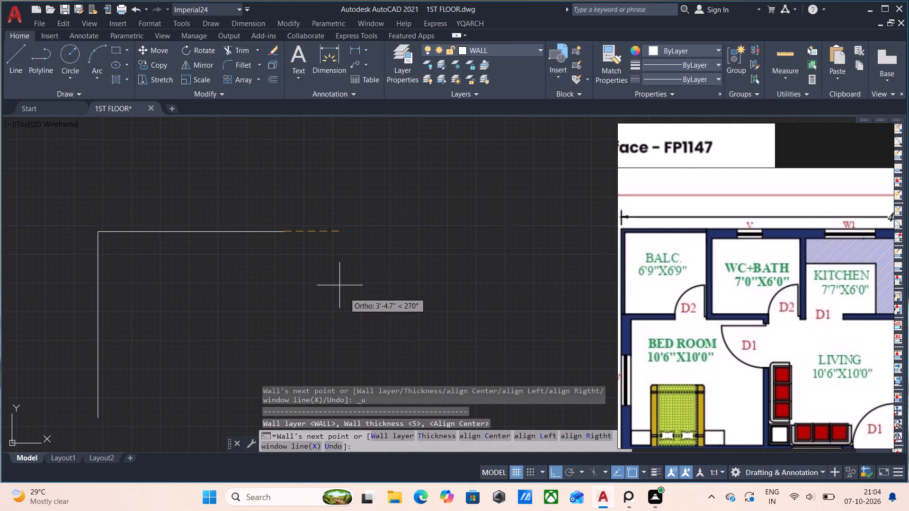
pyautogui.click(600, 434)
pyautogui.click(281, 321)
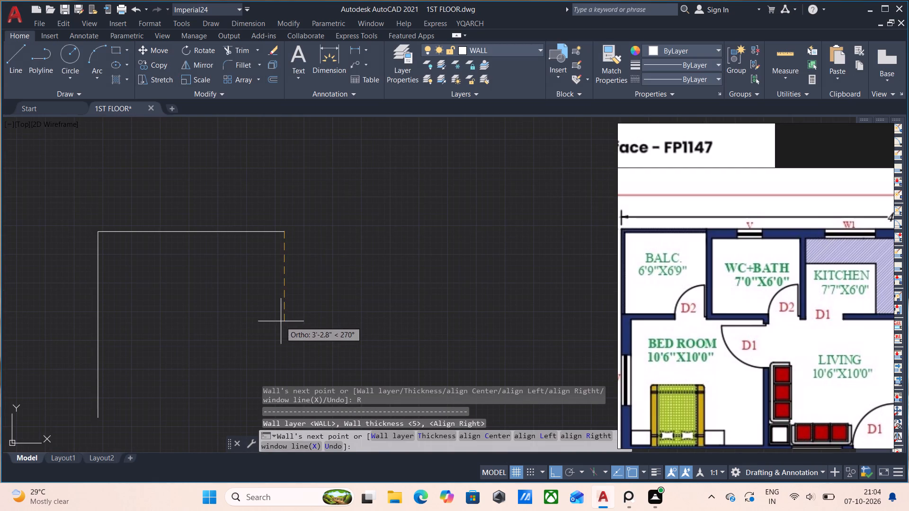
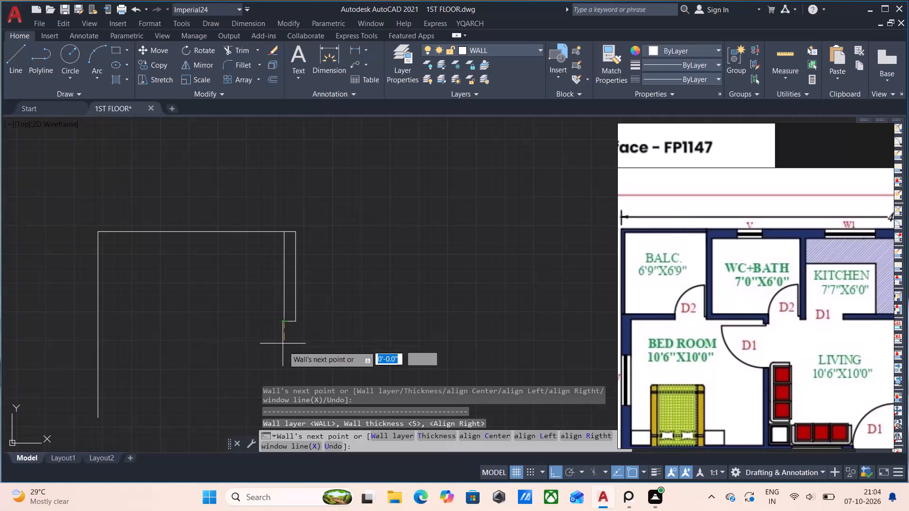
# Undo the vertical wall segment and redraw it 6'9" downward from the free end of the balcony's upper line.
pyautogui.moveTo(290, 334); pyautogui.dragTo(300, 282, button='middle')
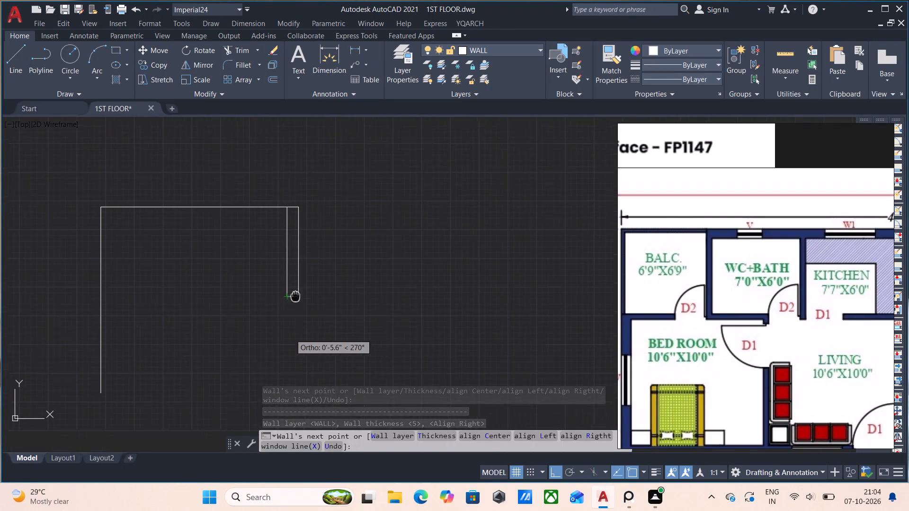
pyautogui.moveTo(300, 282); pyautogui.dragTo(303, 274, button='middle')
pyautogui.hotkey('ctrl', 'z')
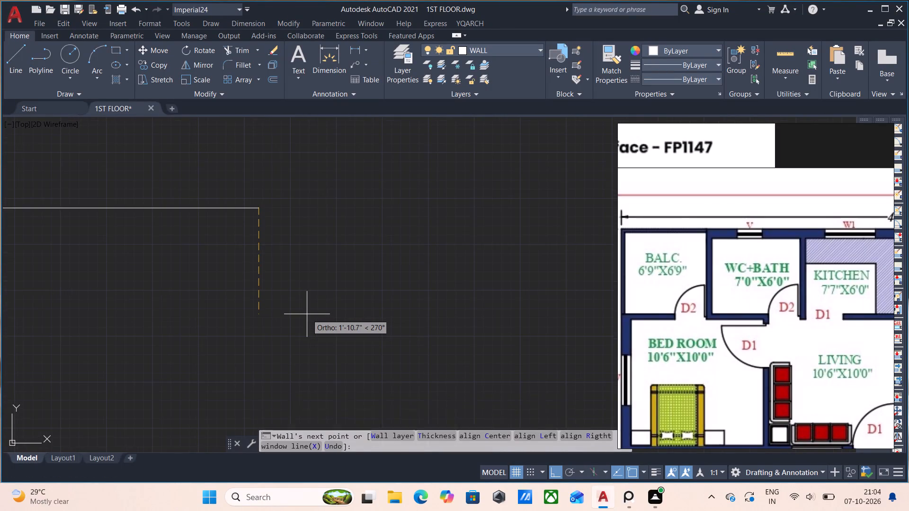
pyautogui.scroll(-2, 289, 364)
pyautogui.press('6')
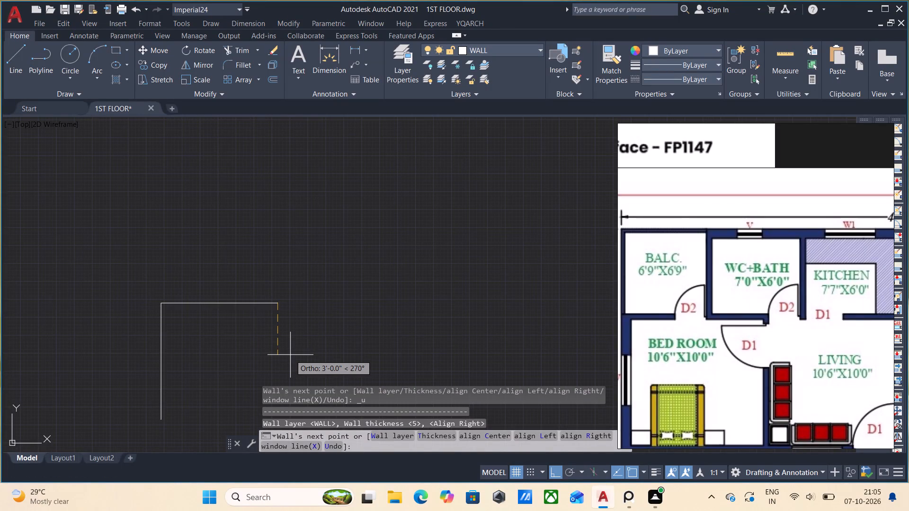
pyautogui.write("'9")
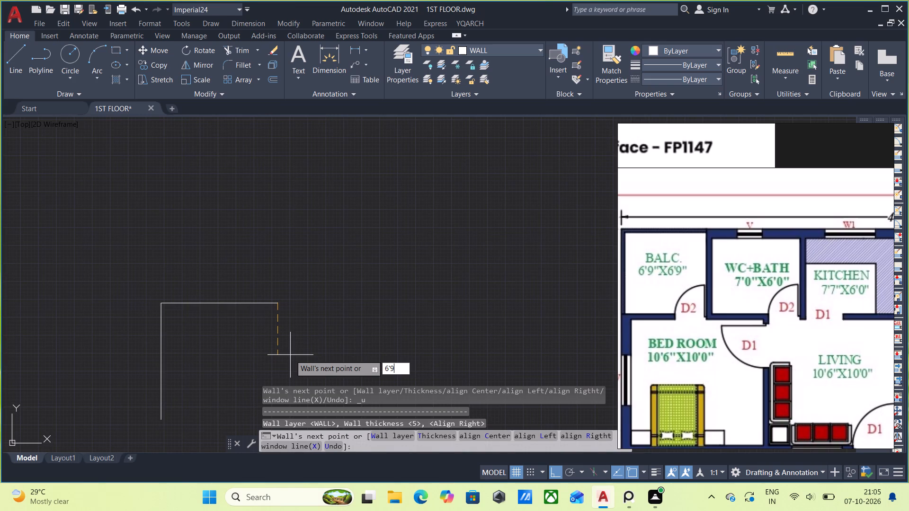
pyautogui.hotkey('shift', '"')
pyautogui.press('Return')
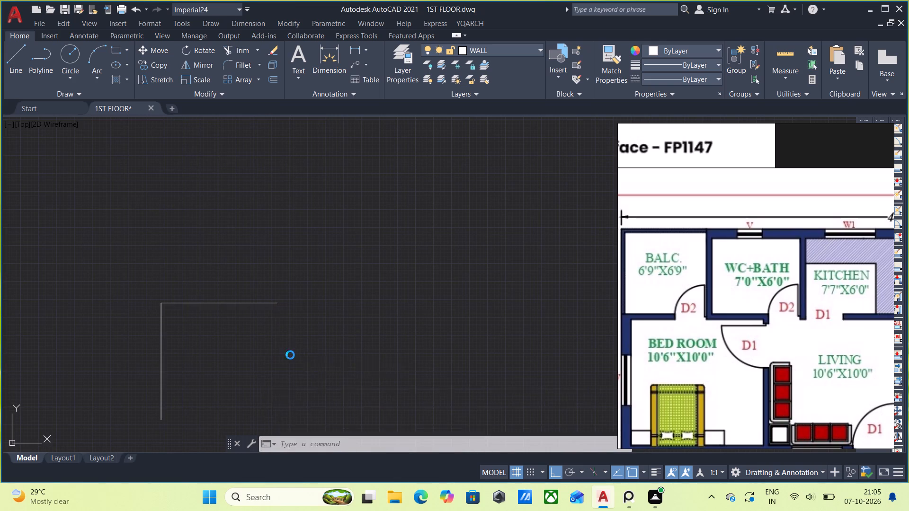
# Continue the 5" wall 6'9" horizontally back toward the balcony's side line to close the outline, and end the wall.
pyautogui.moveTo(290, 354); pyautogui.dragTo(295, 278, button='middle')
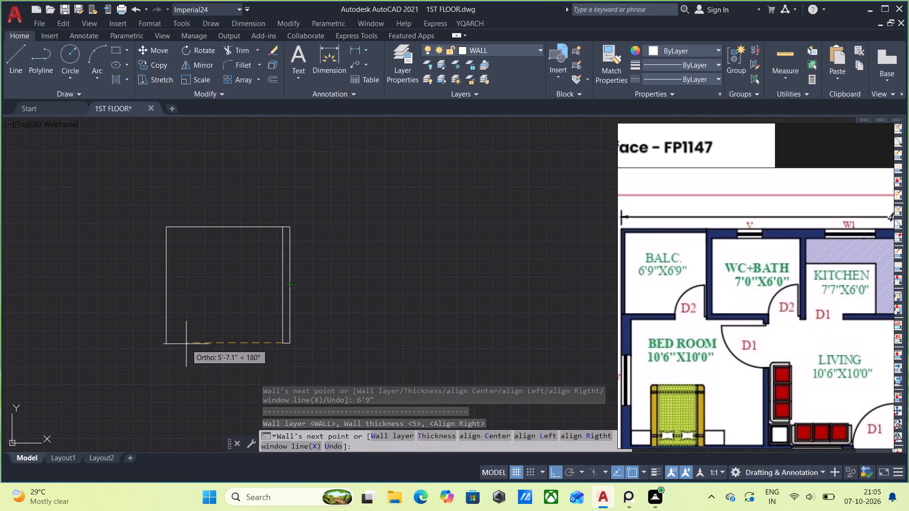
pyautogui.press('6')
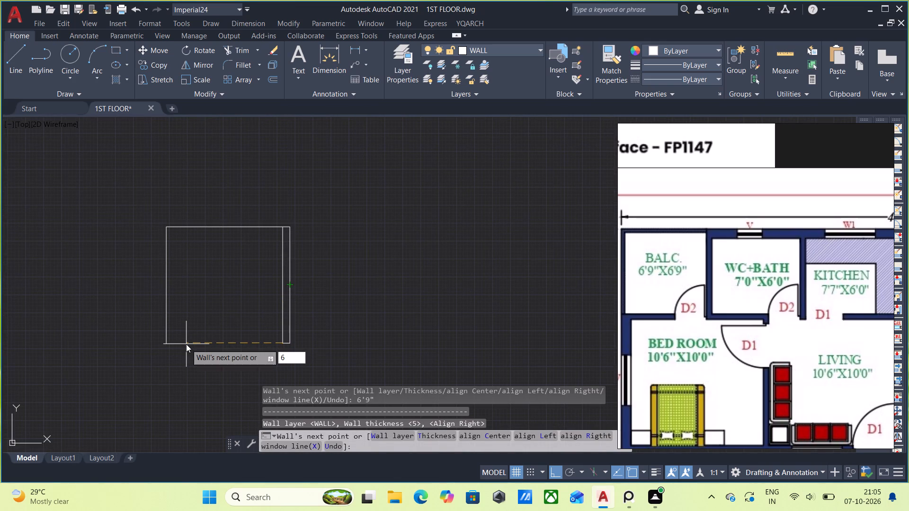
pyautogui.write("'9")
pyautogui.hotkey('shift', '"')
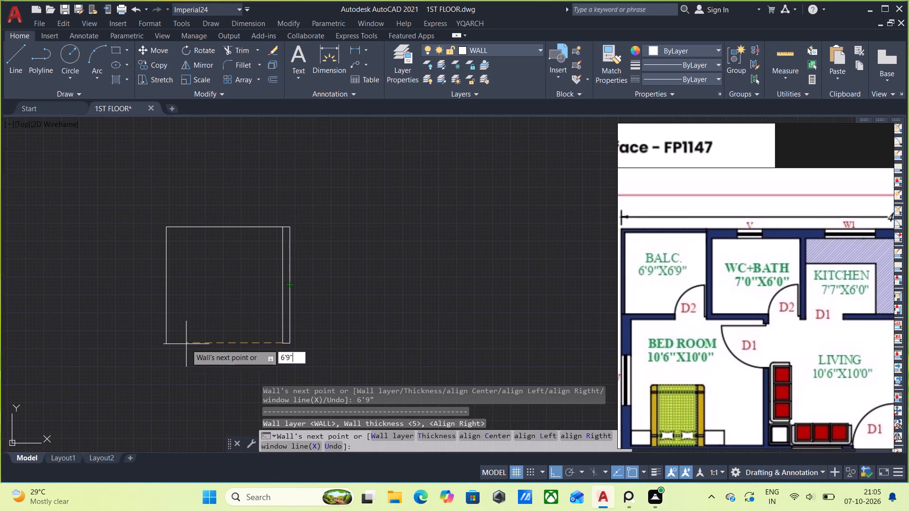
pyautogui.press('Return')
pyautogui.press('Escape')
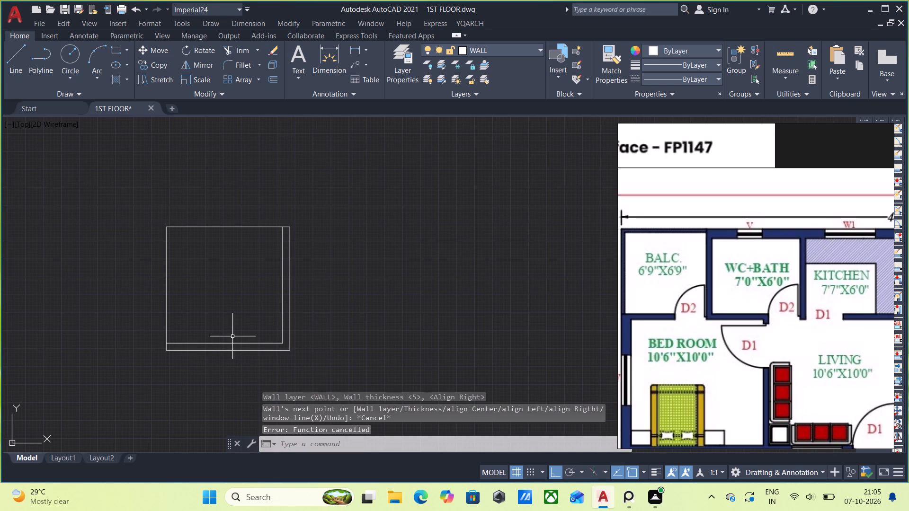
# Add a horizontal linear dimension across the balcony's interior, from the side line to the wall's inner face.
pyautogui.click(355, 51)
pyautogui.click(167, 260)
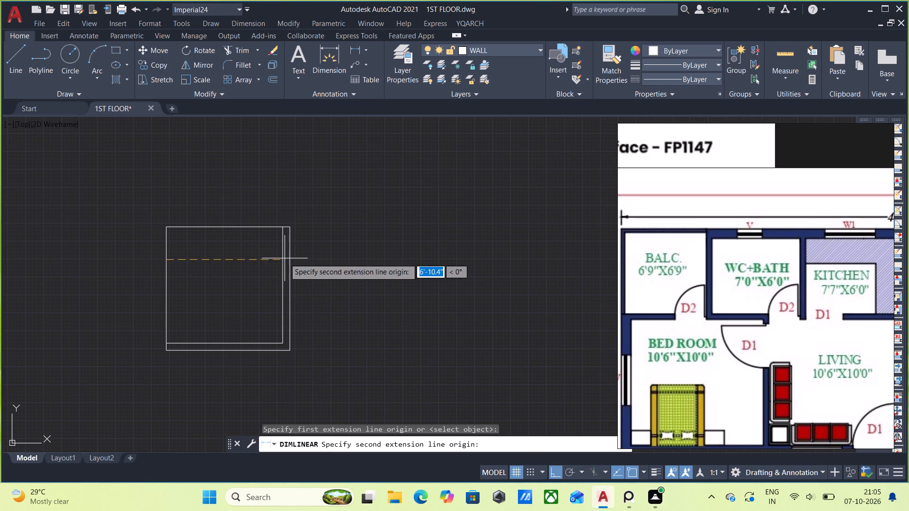
pyautogui.click(285, 258)
pyautogui.click(278, 267)
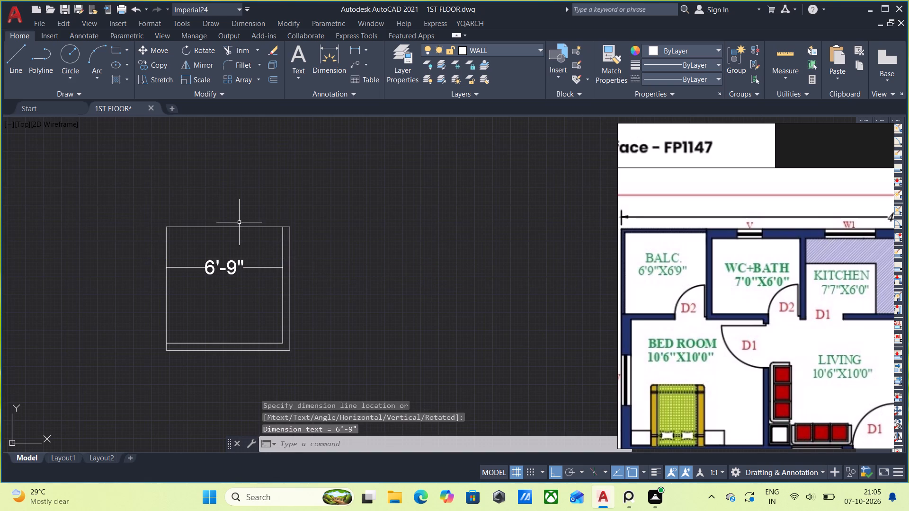
# Add a vertical linear dimension inside the balcony, from the upper line to the lower wall's inner face.
pyautogui.press('space')
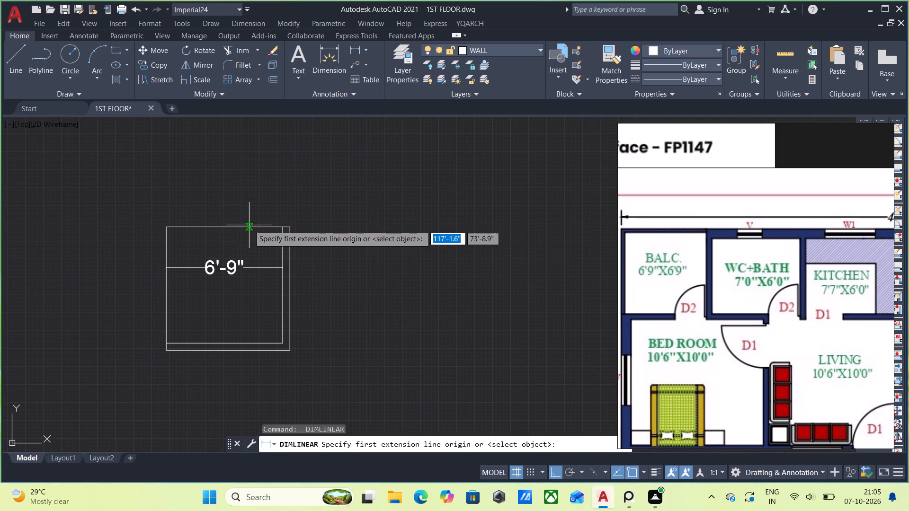
pyautogui.click(249, 225)
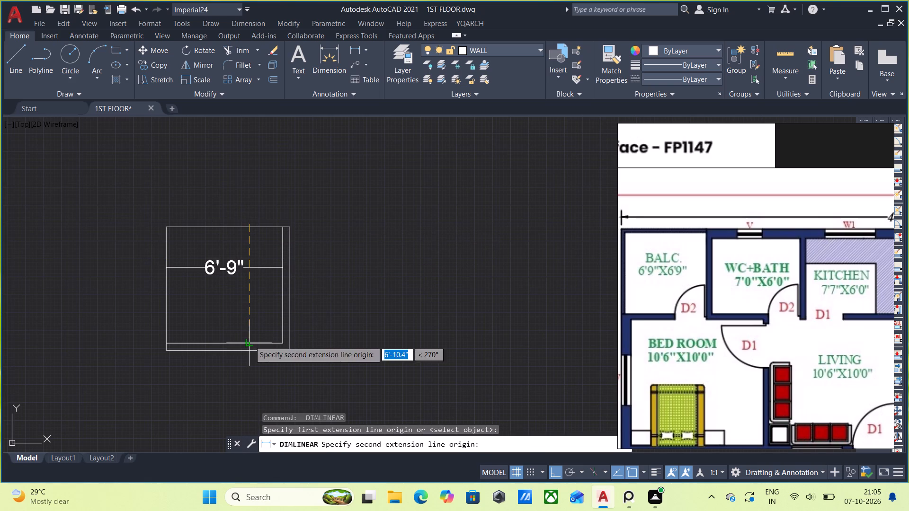
pyautogui.click(250, 341)
pyautogui.click(258, 335)
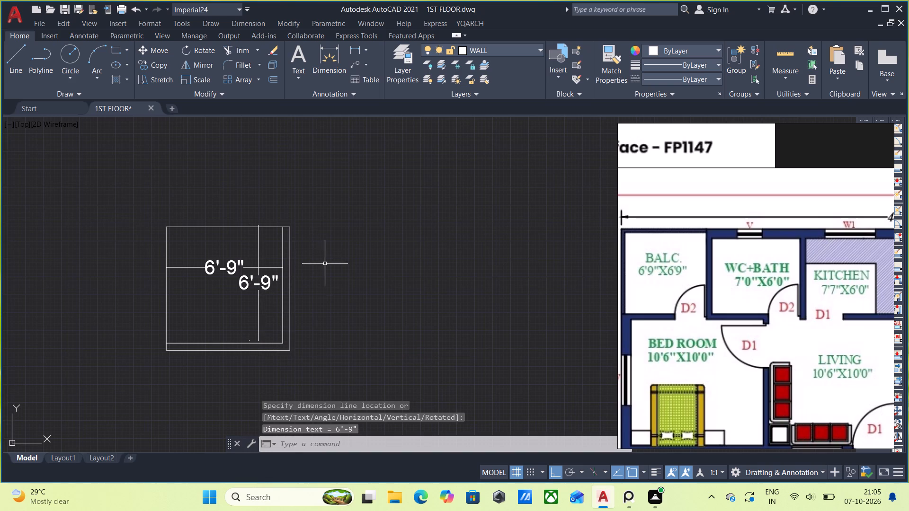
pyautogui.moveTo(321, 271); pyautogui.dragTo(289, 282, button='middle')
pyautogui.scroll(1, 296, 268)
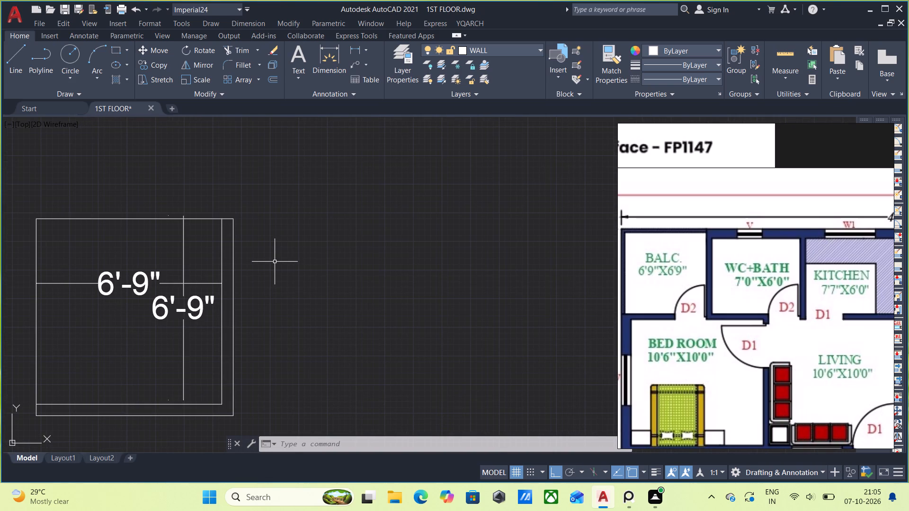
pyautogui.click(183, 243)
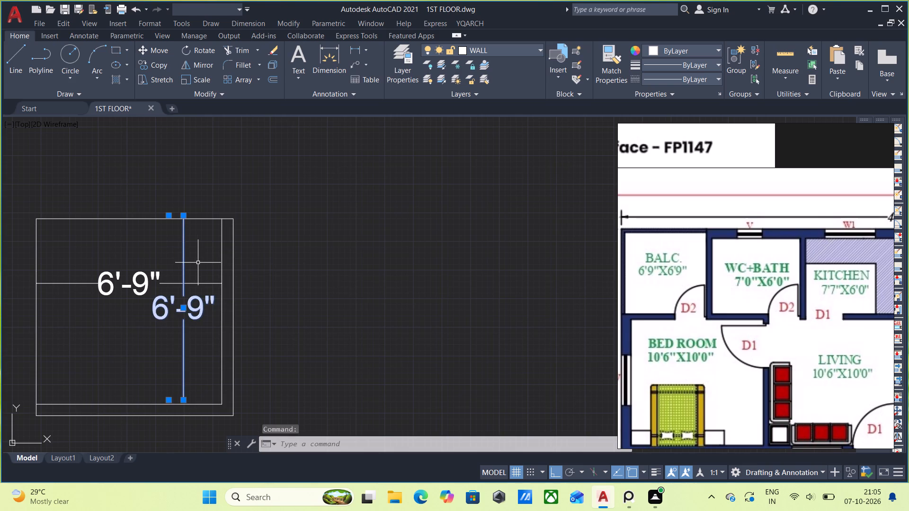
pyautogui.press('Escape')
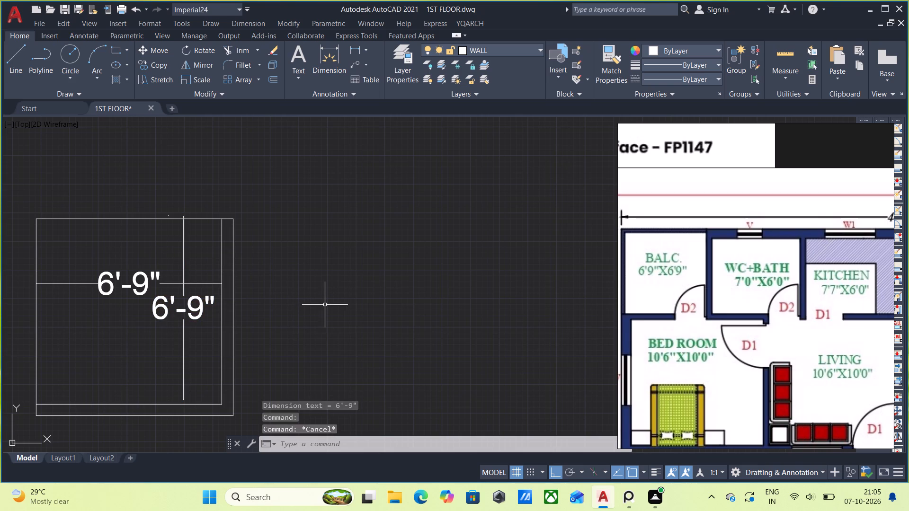
# Restart the YQArch Wall command and set the wall thickness to 9".
pyautogui.press('w')
pyautogui.press('w')
pyautogui.press('Return')
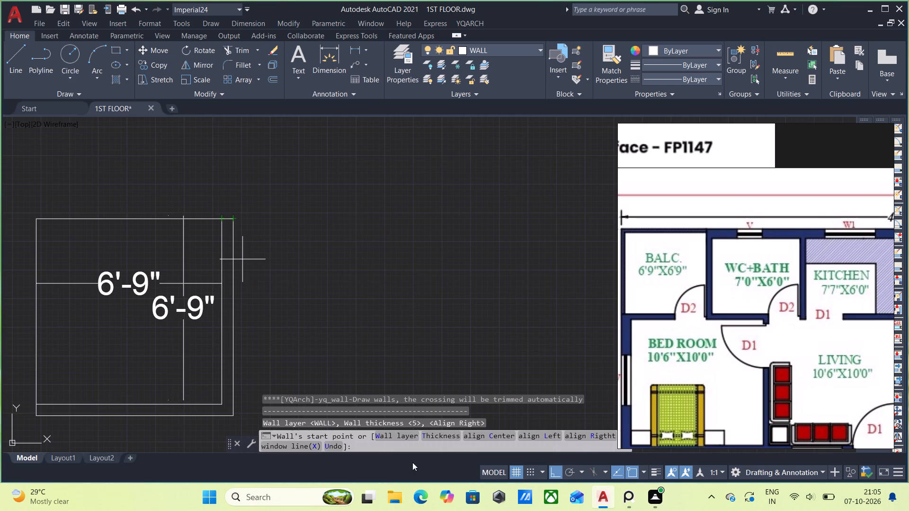
pyautogui.click(439, 432)
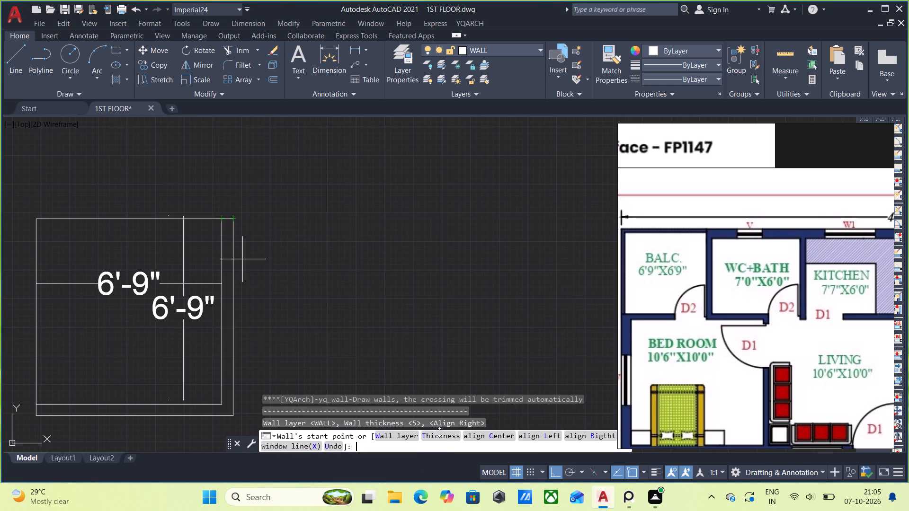
pyautogui.click(442, 434)
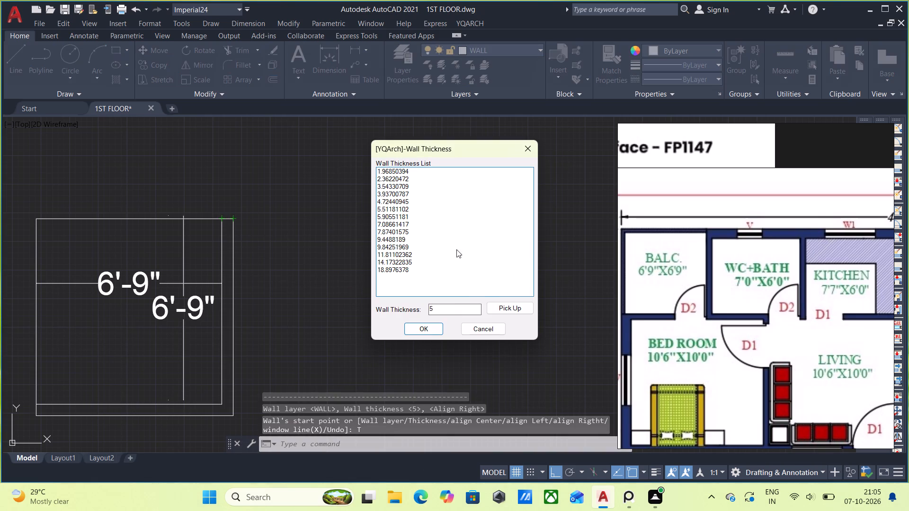
pyautogui.click(463, 313)
pyautogui.press('BackSpace')
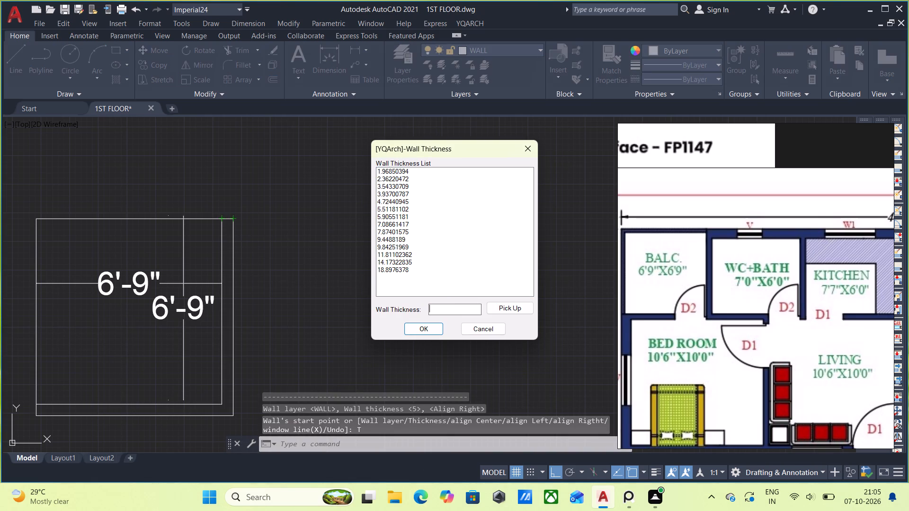
pyautogui.press('9')
pyautogui.hotkey('shift', '"')
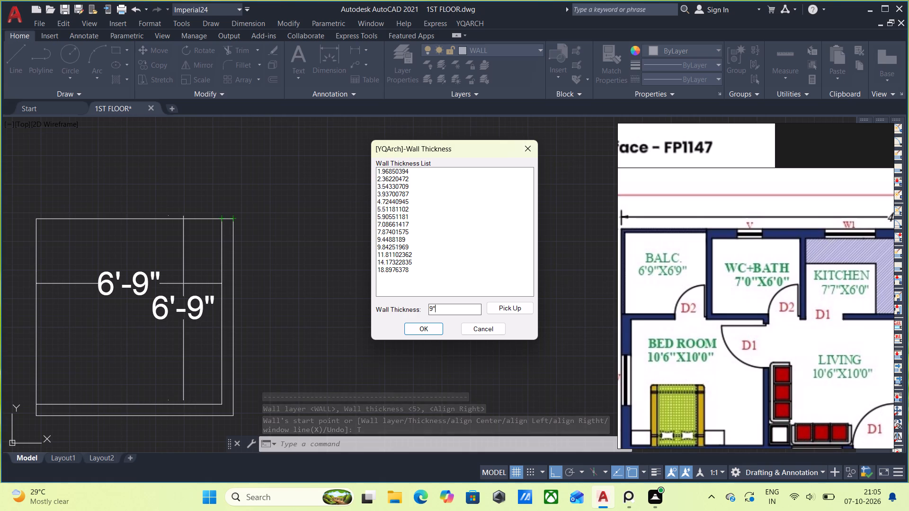
pyautogui.click(419, 330)
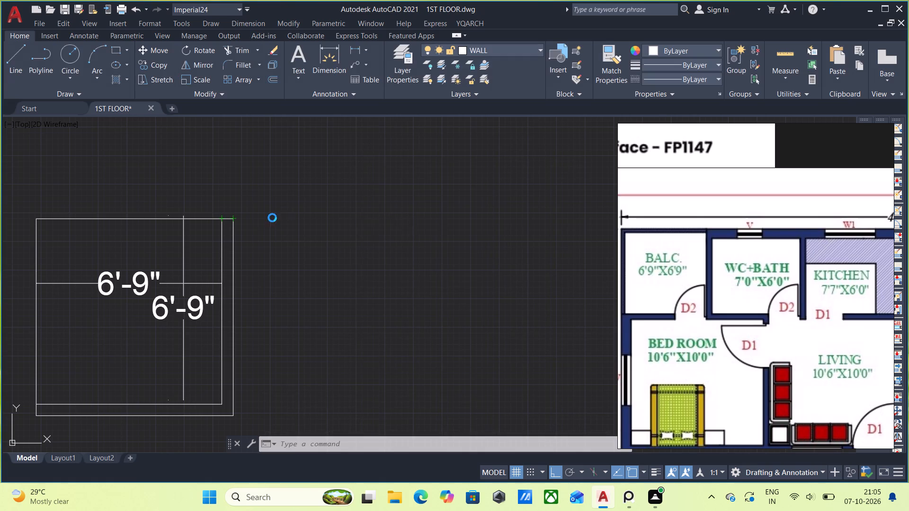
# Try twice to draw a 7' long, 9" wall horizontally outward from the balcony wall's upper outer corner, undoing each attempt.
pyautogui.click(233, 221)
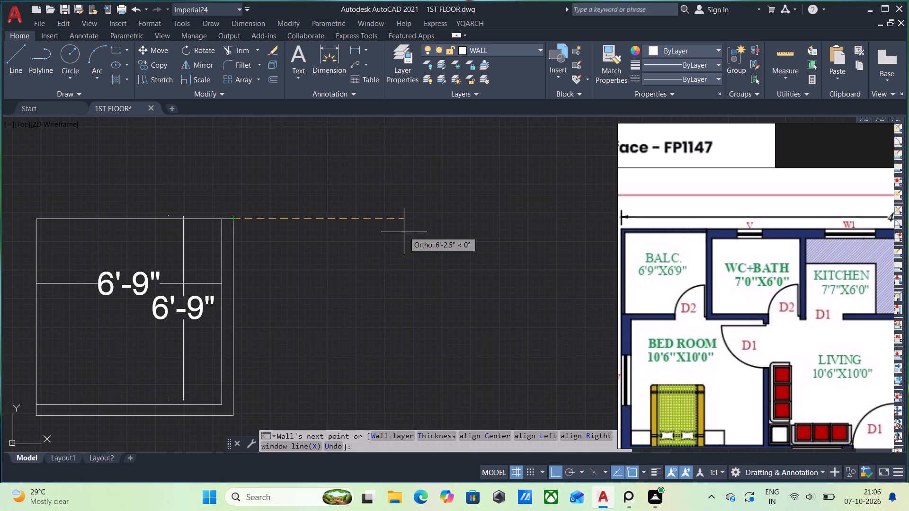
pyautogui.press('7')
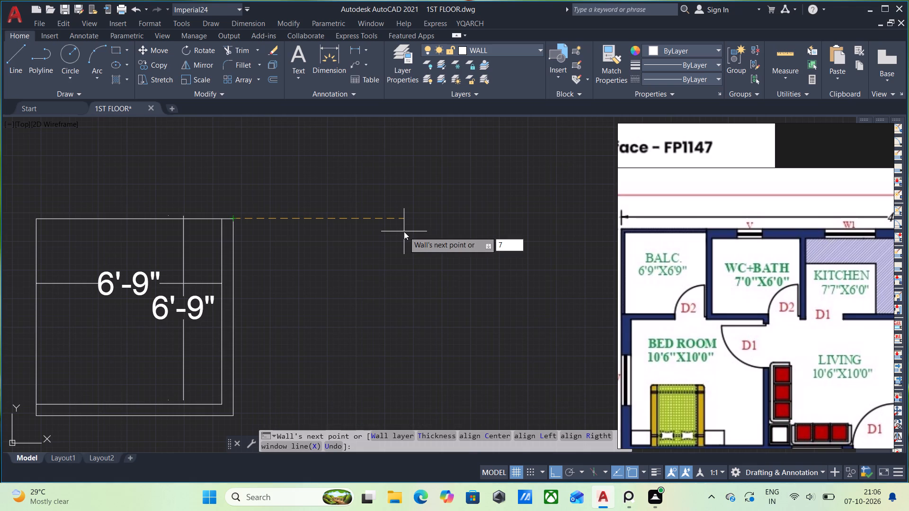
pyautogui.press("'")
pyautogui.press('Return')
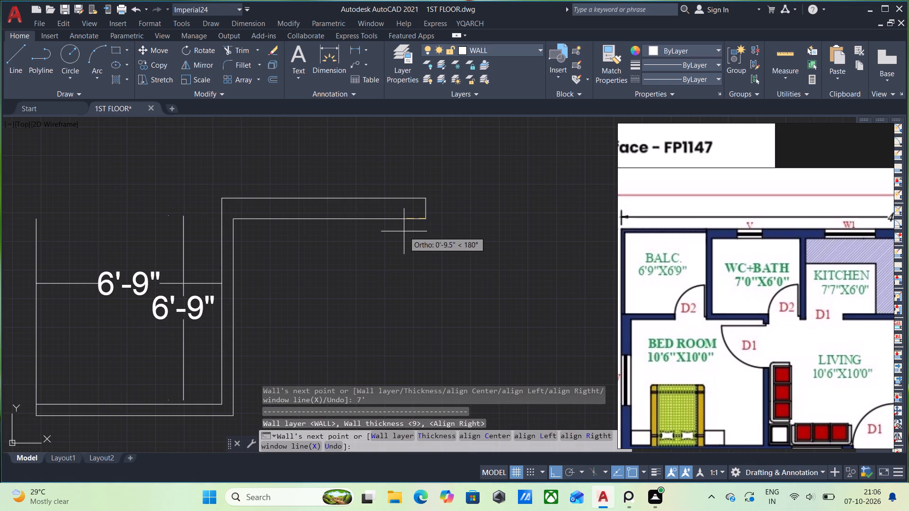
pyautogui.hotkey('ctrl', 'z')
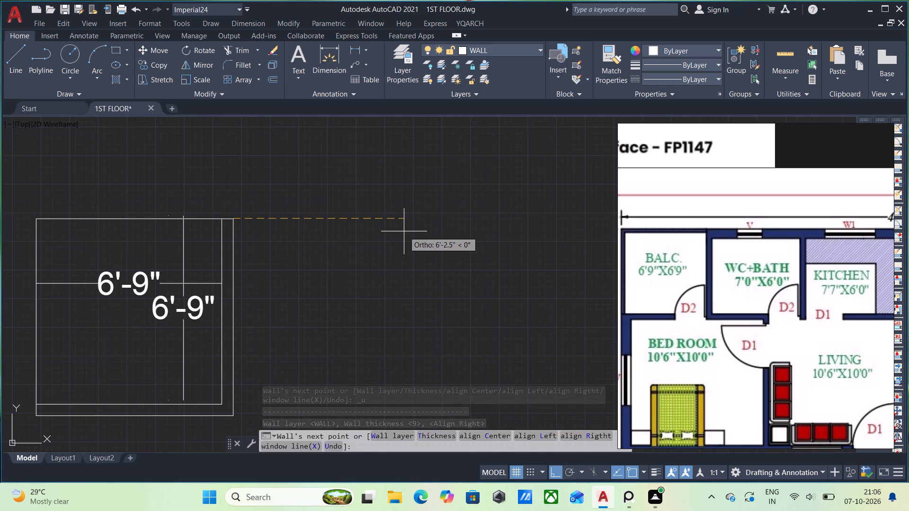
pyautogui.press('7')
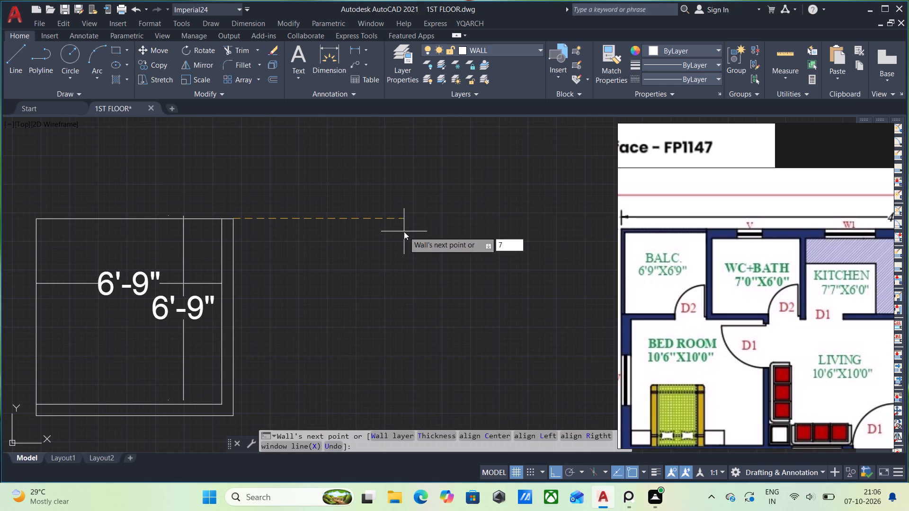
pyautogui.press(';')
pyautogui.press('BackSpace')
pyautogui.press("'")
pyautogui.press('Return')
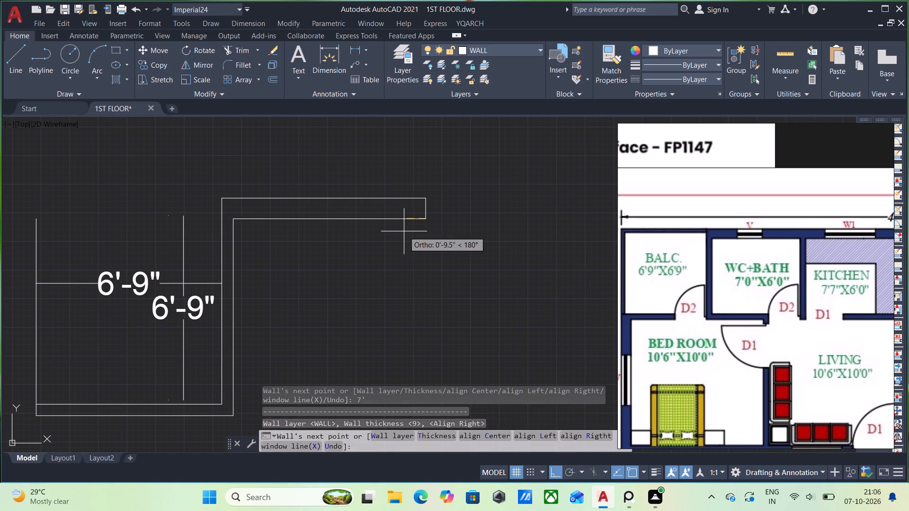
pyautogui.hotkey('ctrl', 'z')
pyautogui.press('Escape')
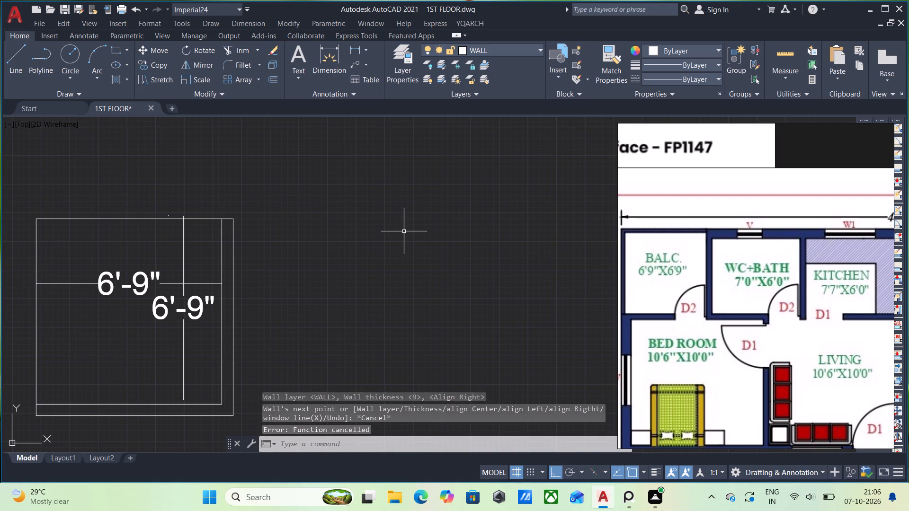
# Draw a 7' horizontal line outward from the balcony wall's upper outer corner, undoing the first freehand segment.
pyautogui.scroll(1, 246, 231)
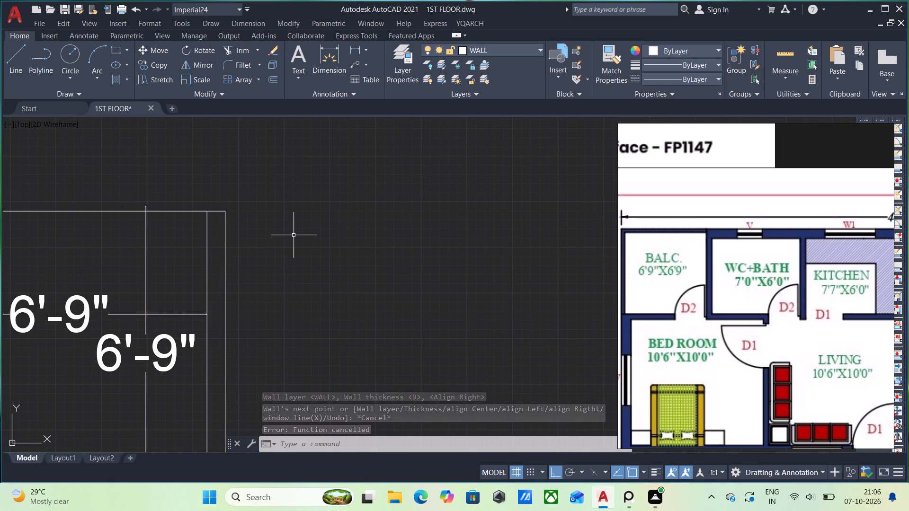
pyautogui.press('l')
pyautogui.press('Return')
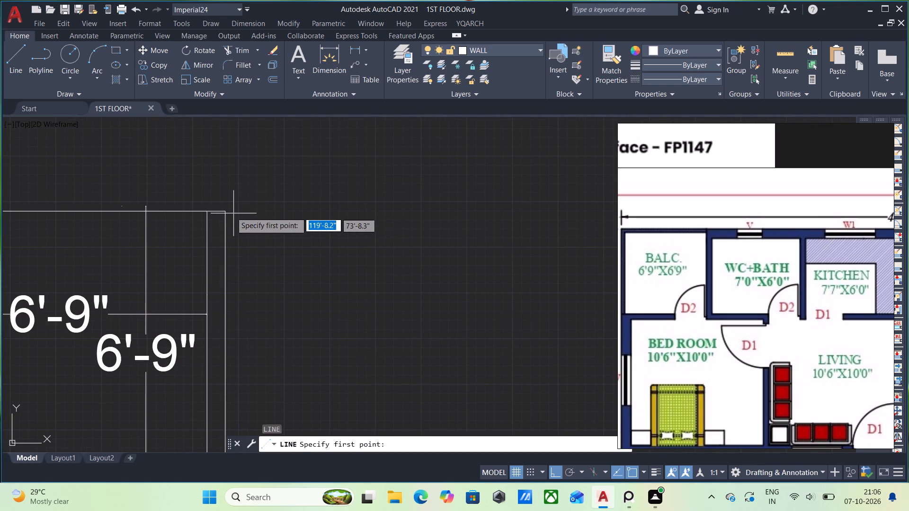
pyautogui.click(224, 211)
pyautogui.click(497, 208)
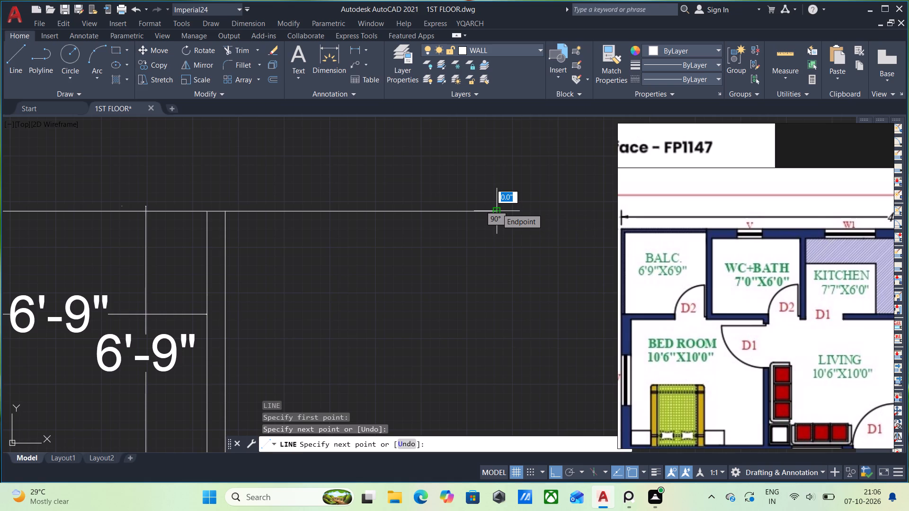
pyautogui.hotkey('ctrl', 'z')
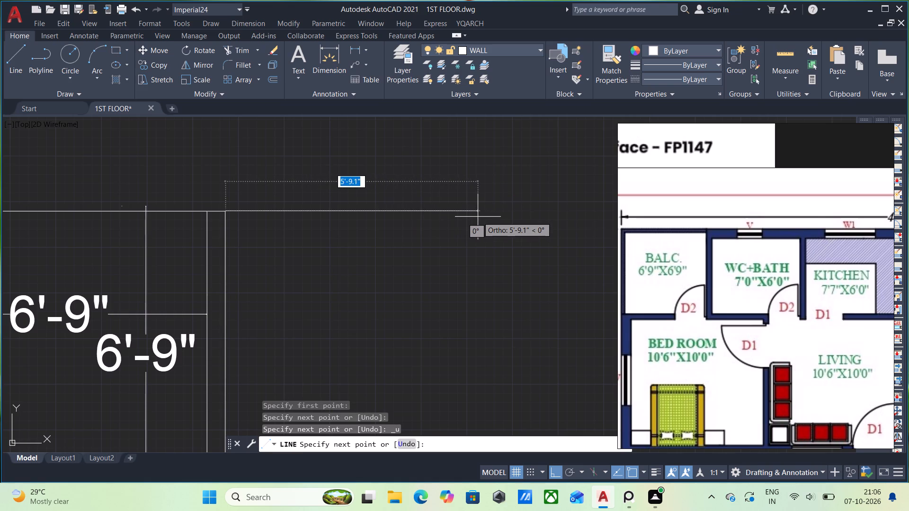
pyautogui.press('7')
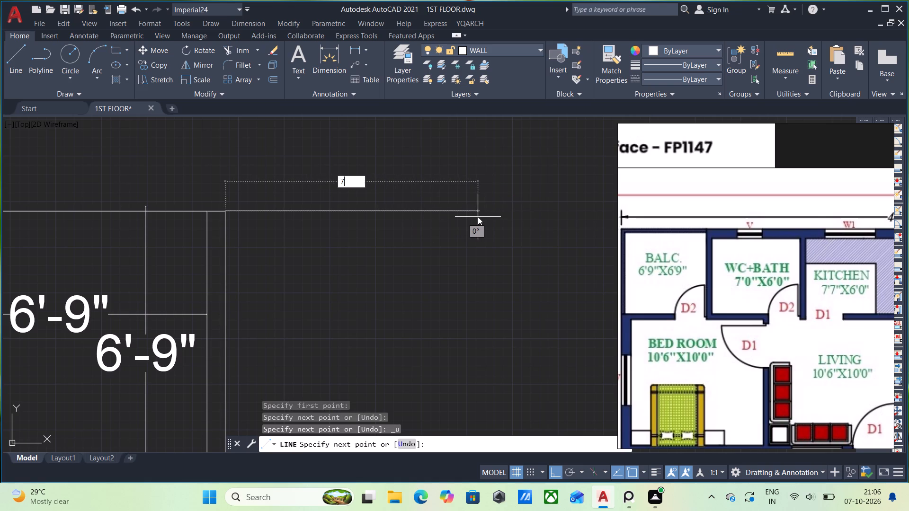
pyautogui.press("'")
pyautogui.press('Return')
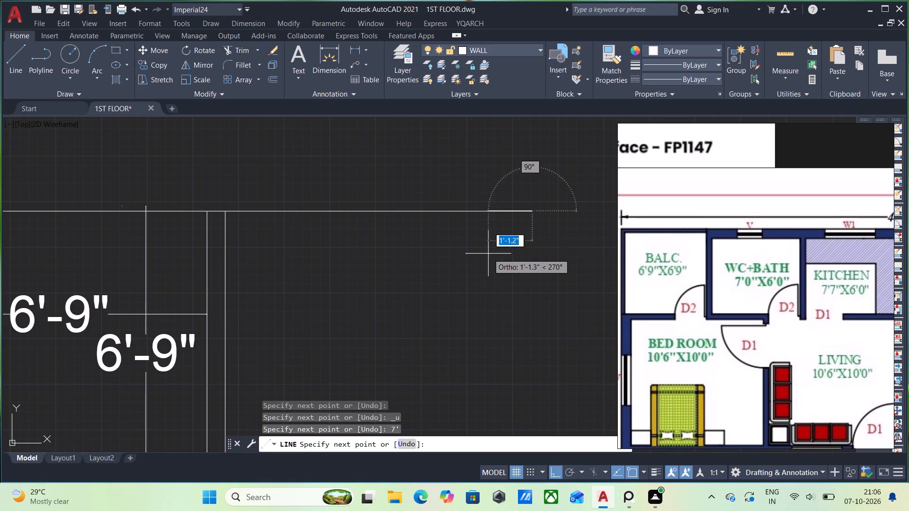
pyautogui.press('Escape')
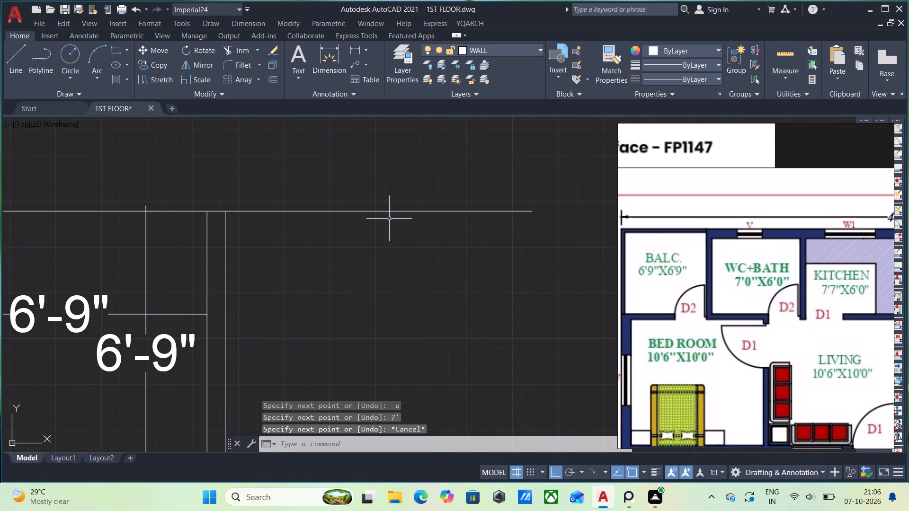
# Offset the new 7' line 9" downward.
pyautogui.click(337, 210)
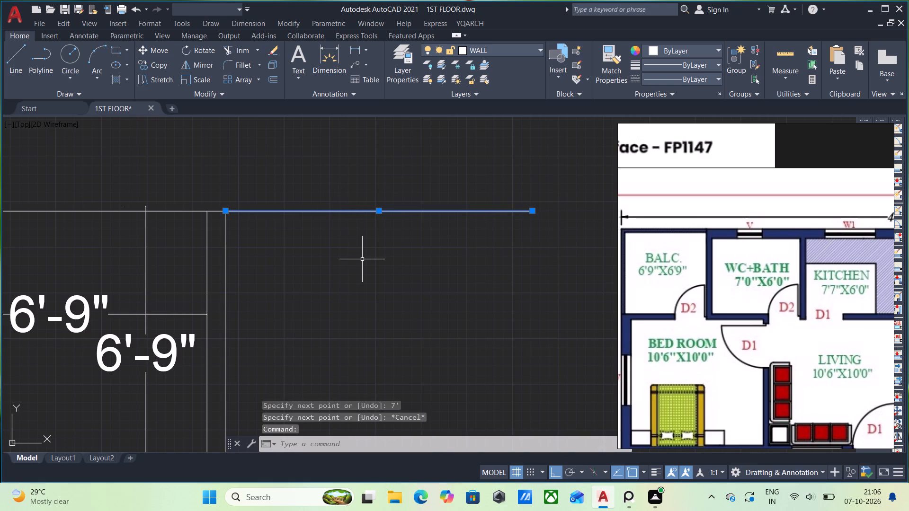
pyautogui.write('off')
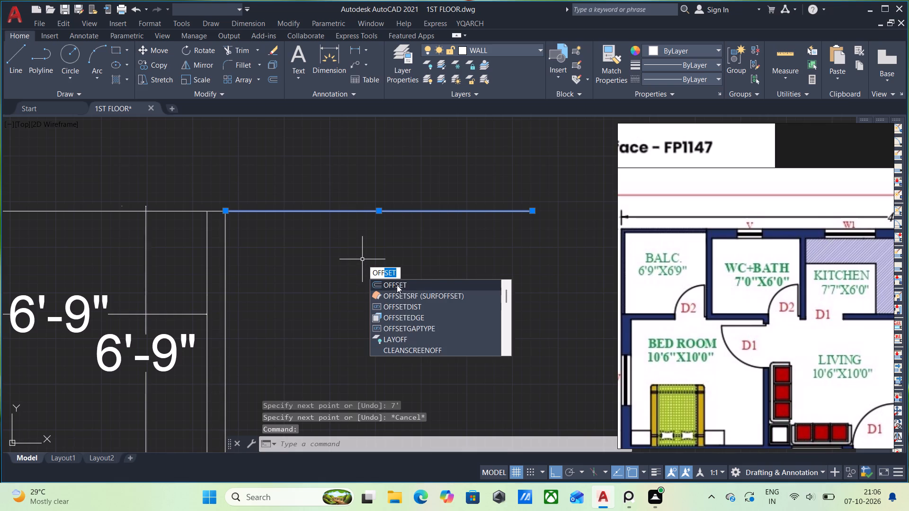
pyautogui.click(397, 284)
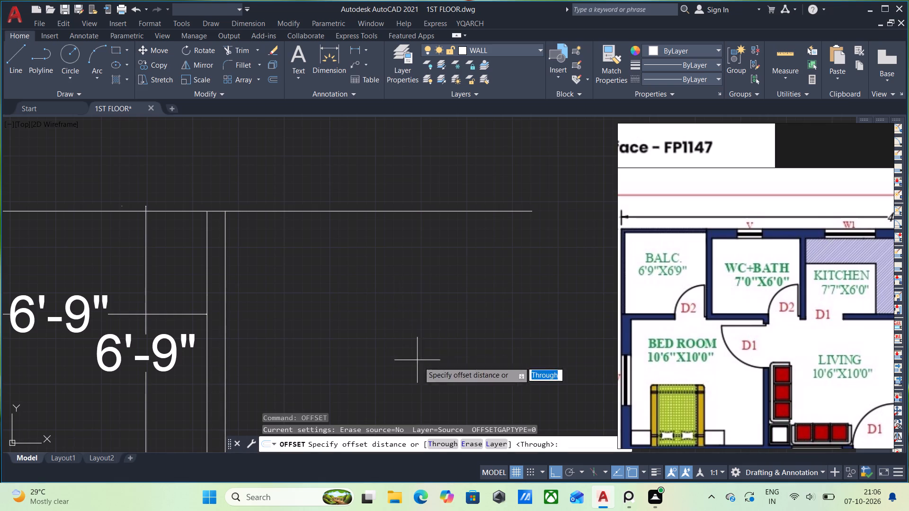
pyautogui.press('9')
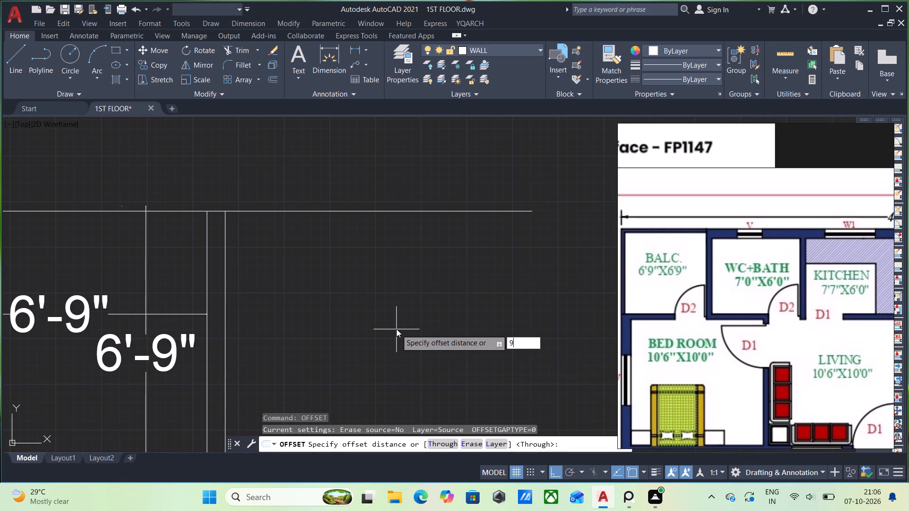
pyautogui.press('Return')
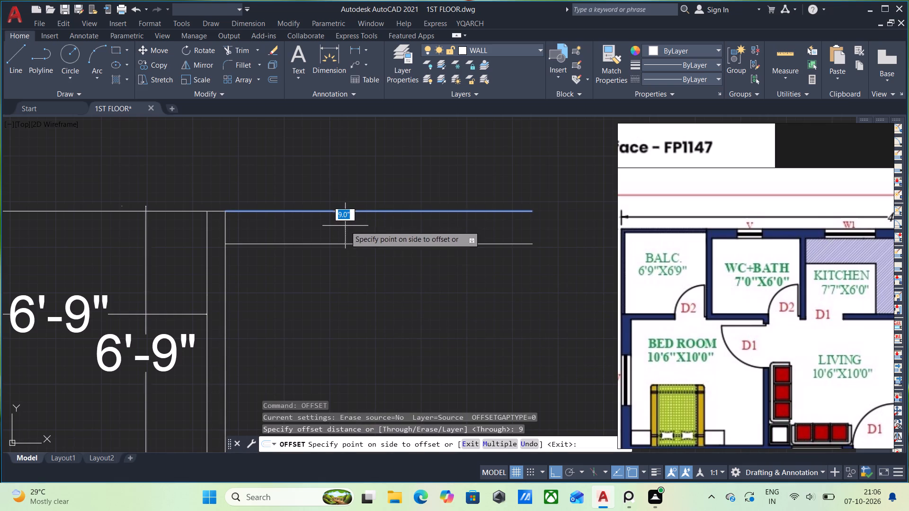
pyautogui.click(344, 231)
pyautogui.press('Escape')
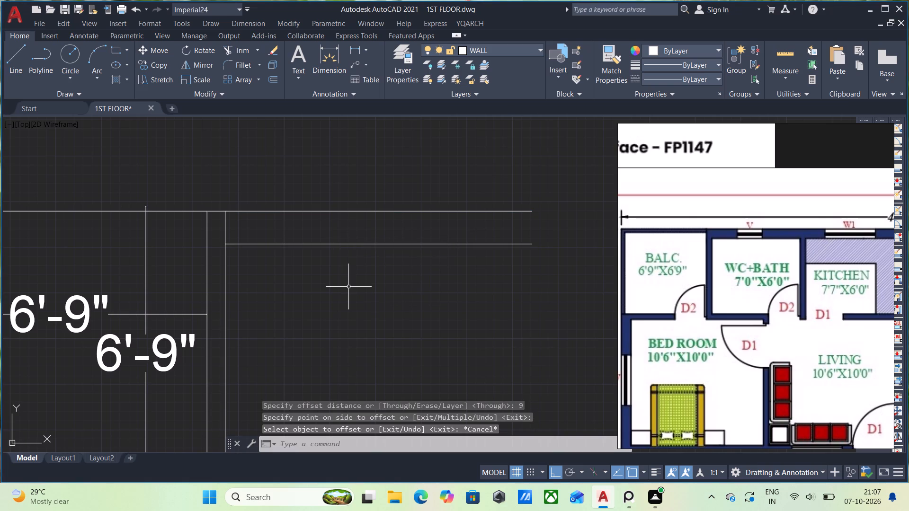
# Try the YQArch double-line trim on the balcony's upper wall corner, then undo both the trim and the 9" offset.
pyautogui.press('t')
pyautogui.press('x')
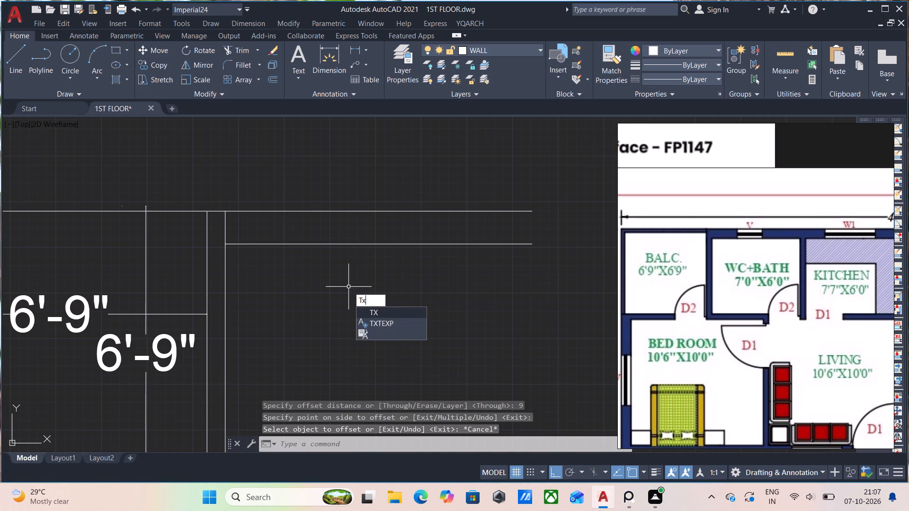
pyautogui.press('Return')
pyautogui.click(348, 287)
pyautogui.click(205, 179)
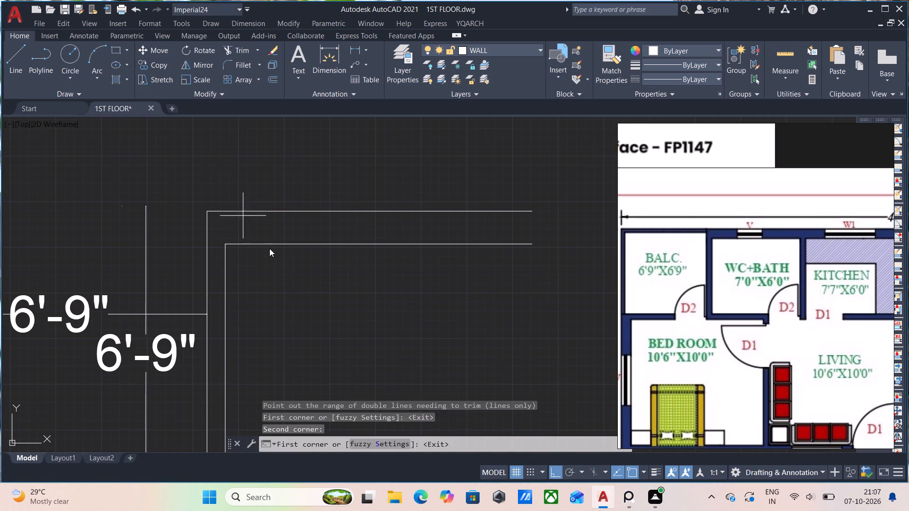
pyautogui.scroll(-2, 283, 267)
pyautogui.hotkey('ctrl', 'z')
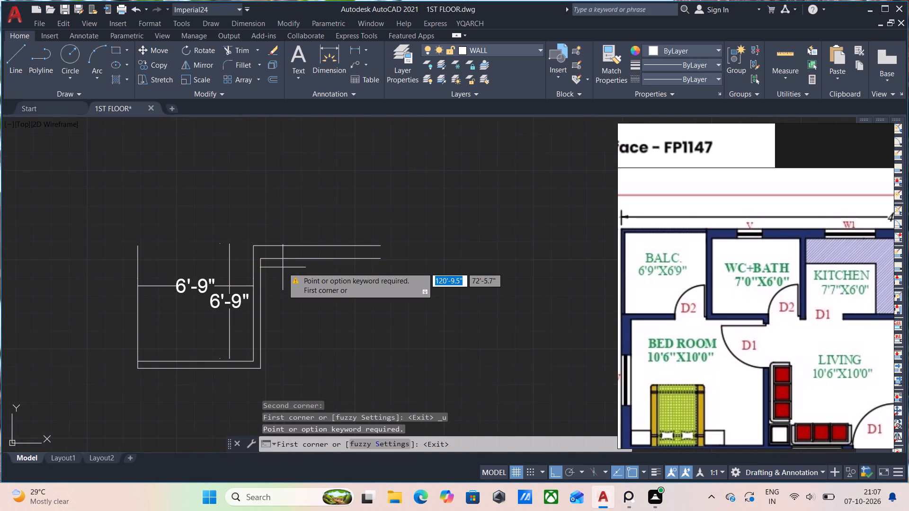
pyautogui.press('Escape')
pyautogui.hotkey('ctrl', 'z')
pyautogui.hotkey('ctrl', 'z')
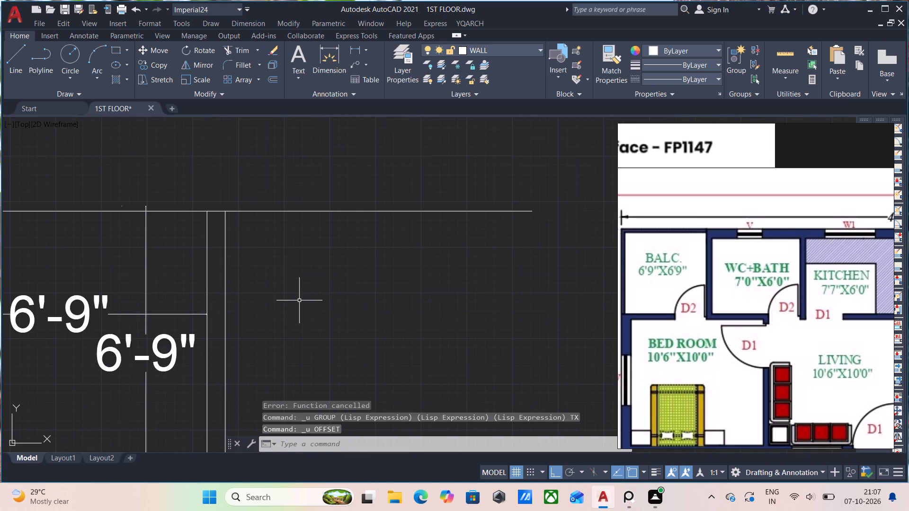
# Offset the 7' line beside the balcony 9" downward to form the WC+bath's upper wall.
pyautogui.scroll(-1, 334, 308)
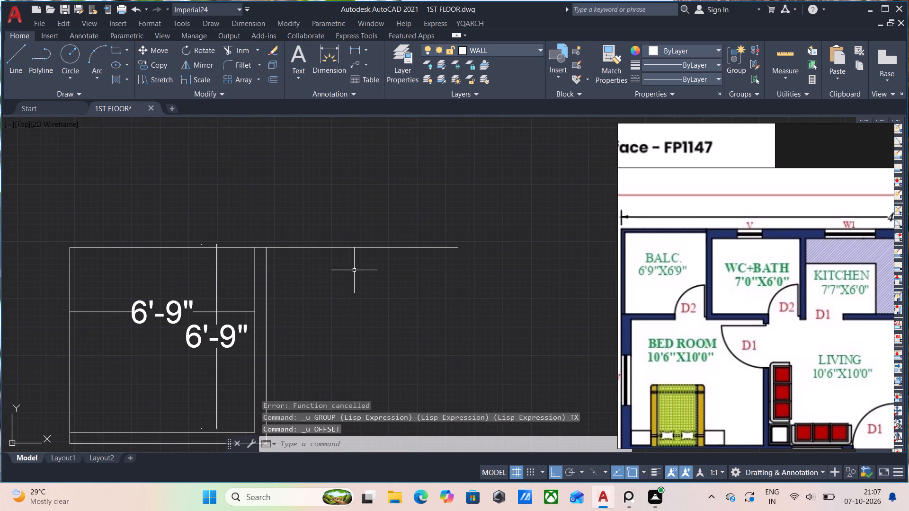
pyautogui.scroll(1, 354, 270)
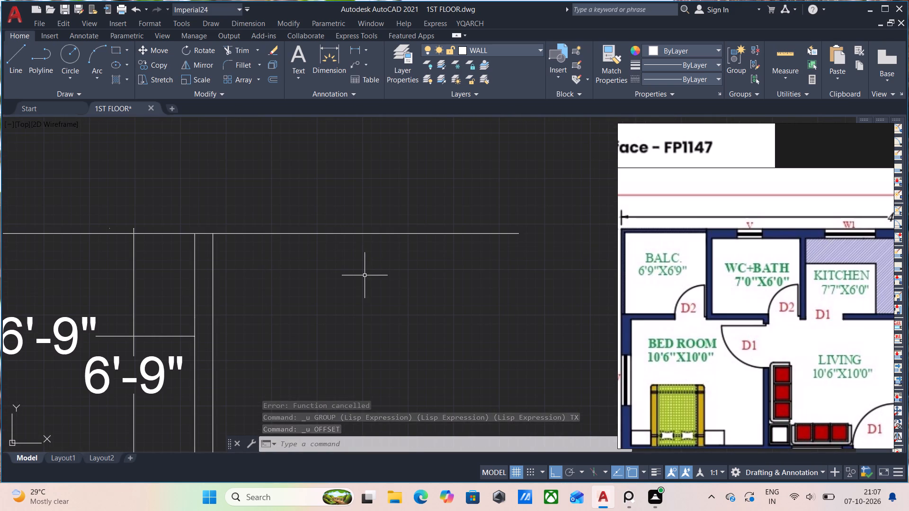
pyautogui.press('o')
pyautogui.press('f')
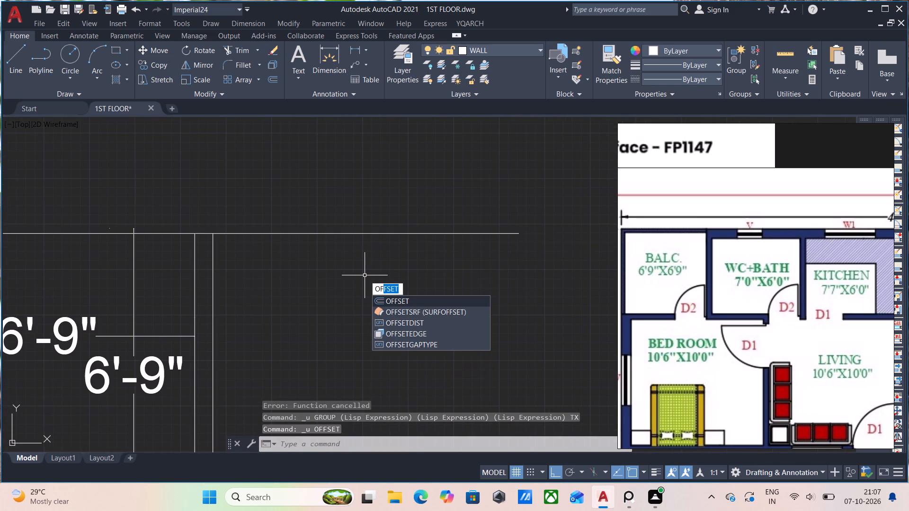
pyautogui.click(392, 300)
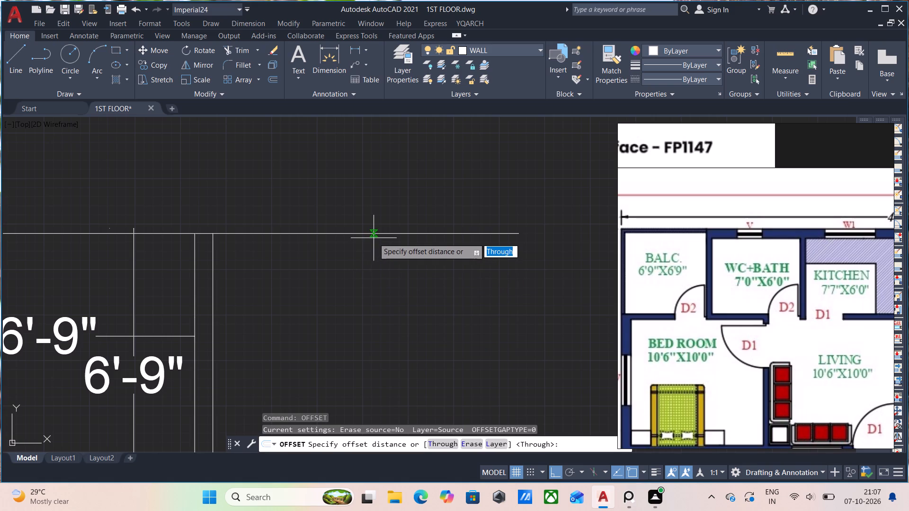
pyautogui.press('9')
pyautogui.press('Return')
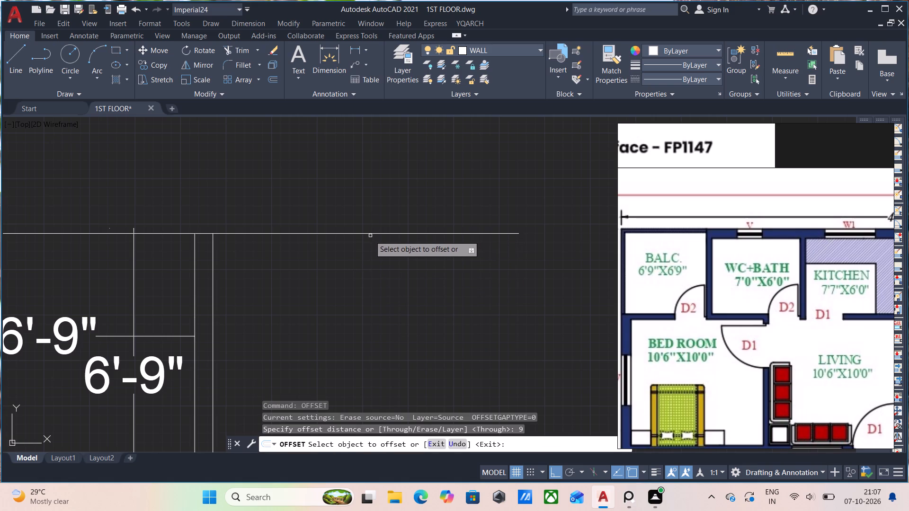
pyautogui.click(365, 234)
pyautogui.click(370, 266)
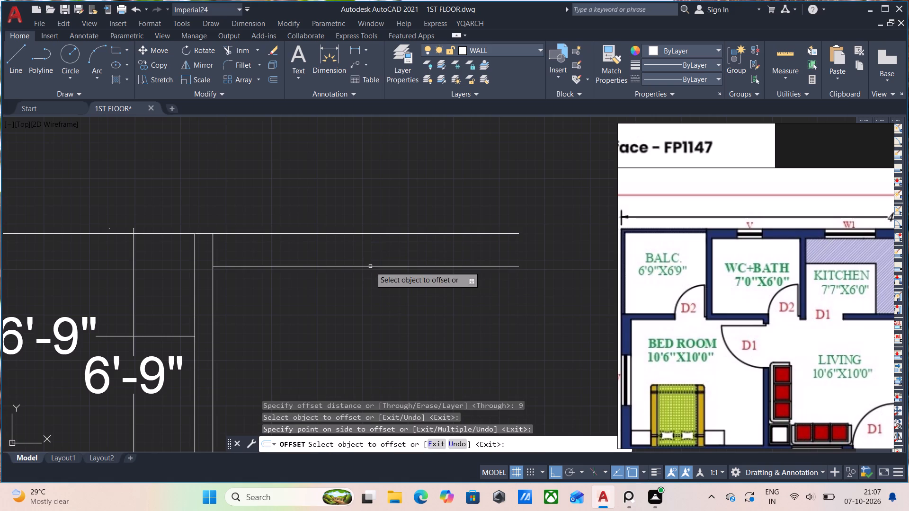
pyautogui.press('Escape')
# Trim the balcony wall's outer vertical line between the two horizontal lines of the new 9" wall.
pyautogui.write('tr')
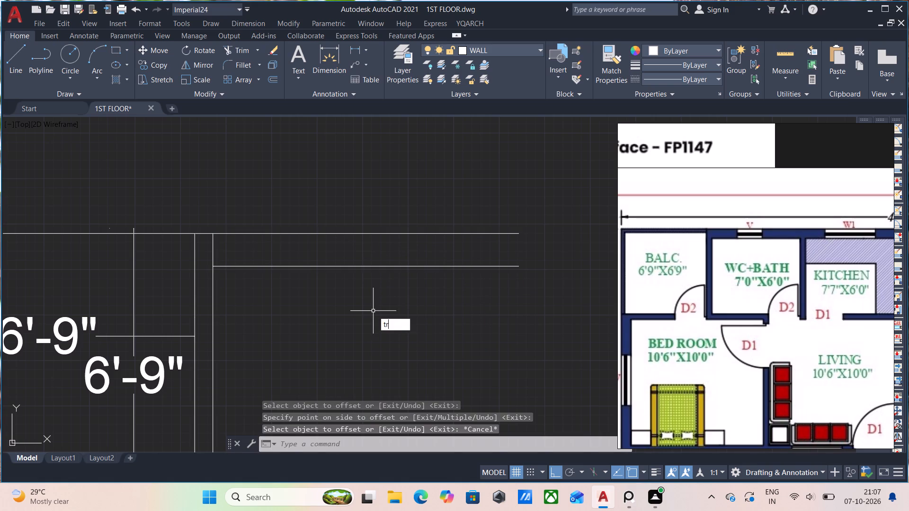
pyautogui.press('Return')
pyautogui.moveTo(206, 248); pyautogui.dragTo(218, 251)
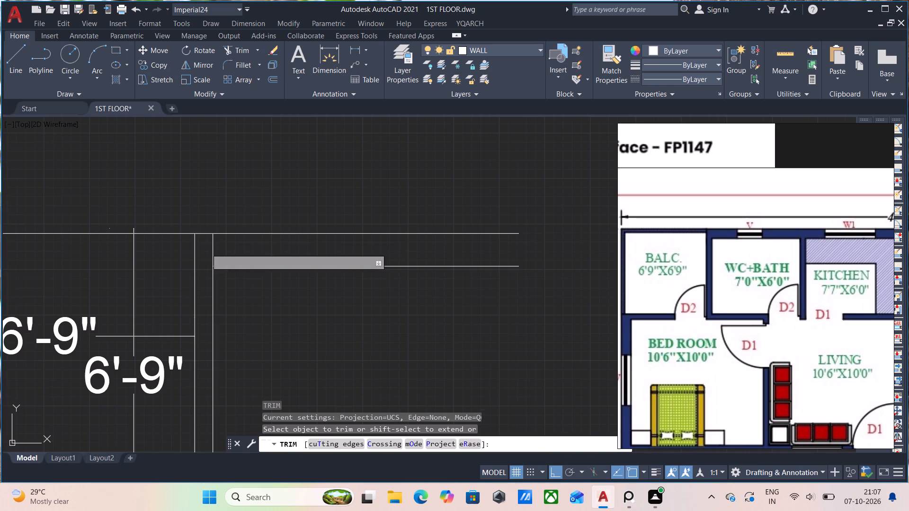
pyautogui.moveTo(218, 251); pyautogui.dragTo(222, 252)
pyautogui.press('Escape')
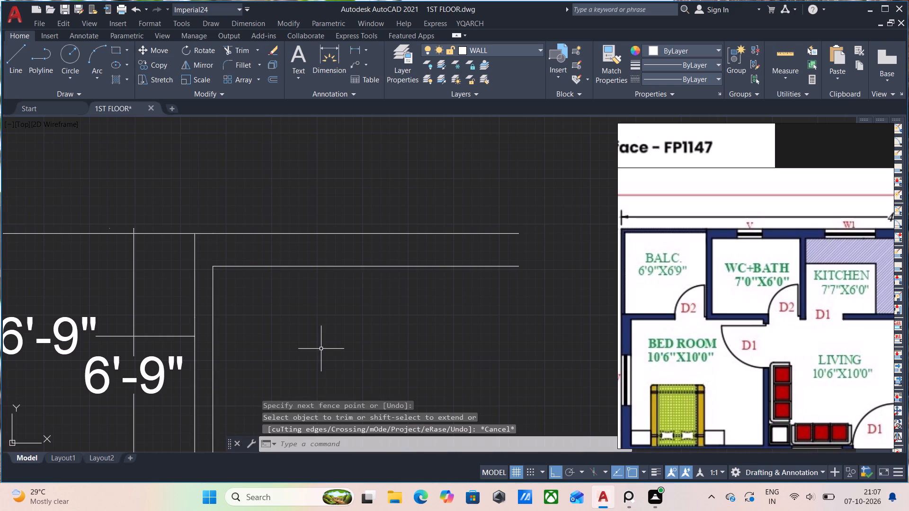
# Save the drawing.
pyautogui.hotkey('ctrl', 's')
# Add a horizontal linear dimension just below the WC+bath upper wall's inner face, spanning the line's full length.
pyautogui.scroll(-1, 417, 289)
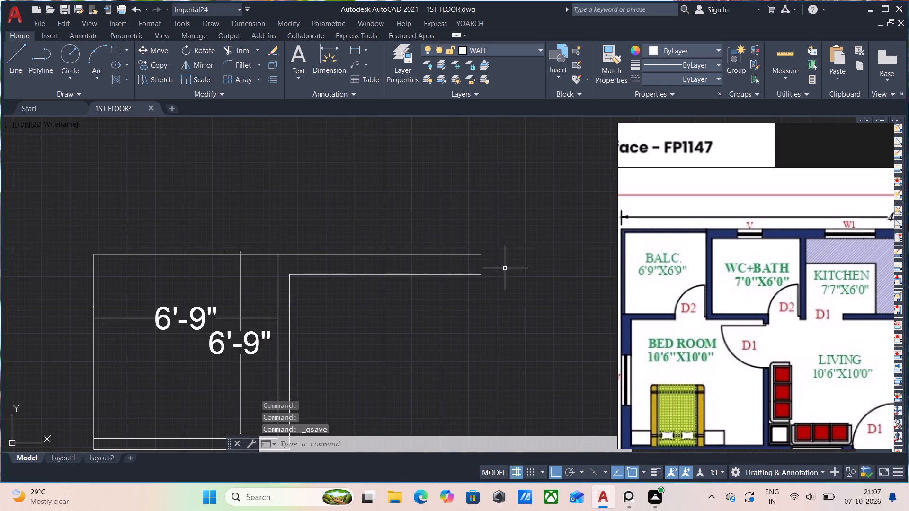
pyautogui.moveTo(489, 287); pyautogui.dragTo(467, 234, button='middle')
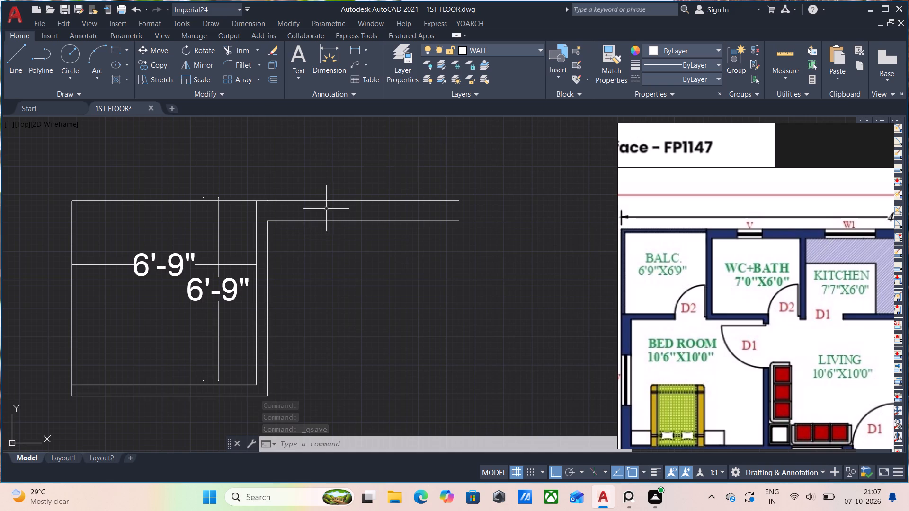
pyautogui.click(351, 50)
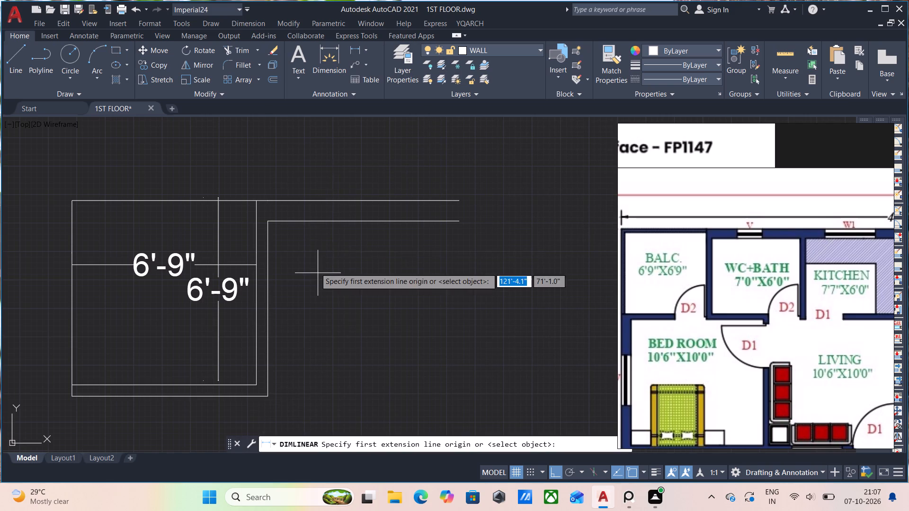
pyautogui.click(268, 222)
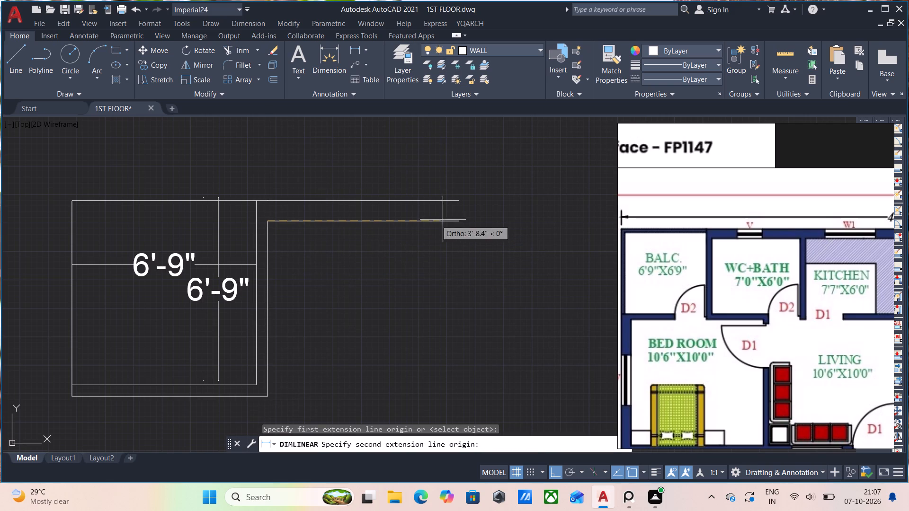
pyautogui.click(458, 219)
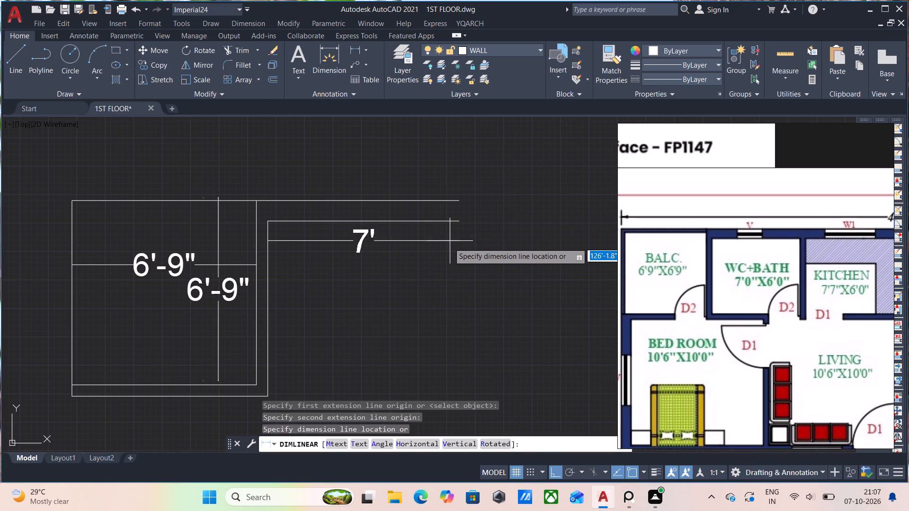
pyautogui.click(443, 249)
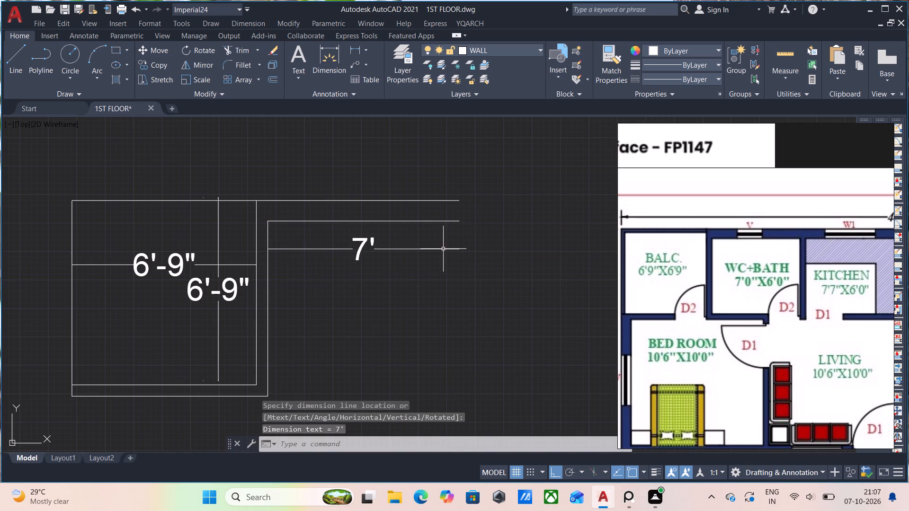
# Draw a 5" thick wall 6' downward from the far end of the WC+bath upper wall's outer line.
pyautogui.scroll(1, 476, 261)
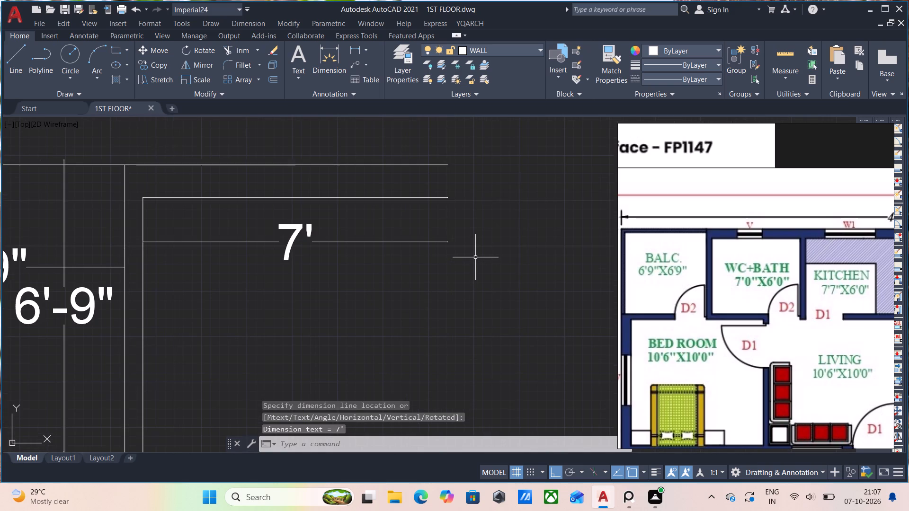
pyautogui.write('ww')
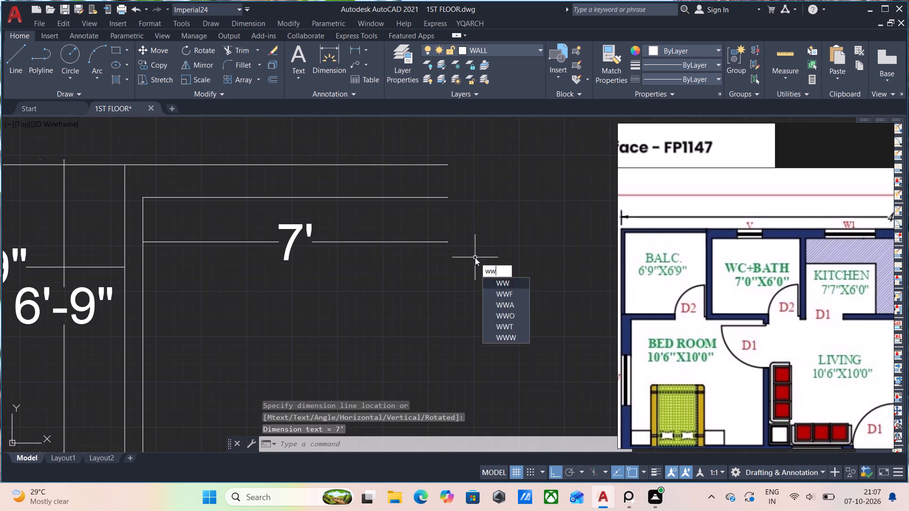
pyautogui.press('Return')
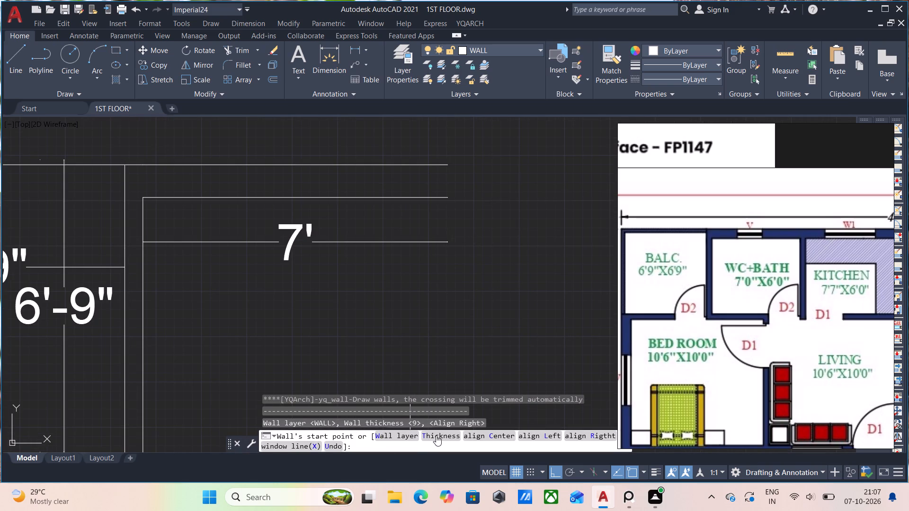
pyautogui.click(436, 435)
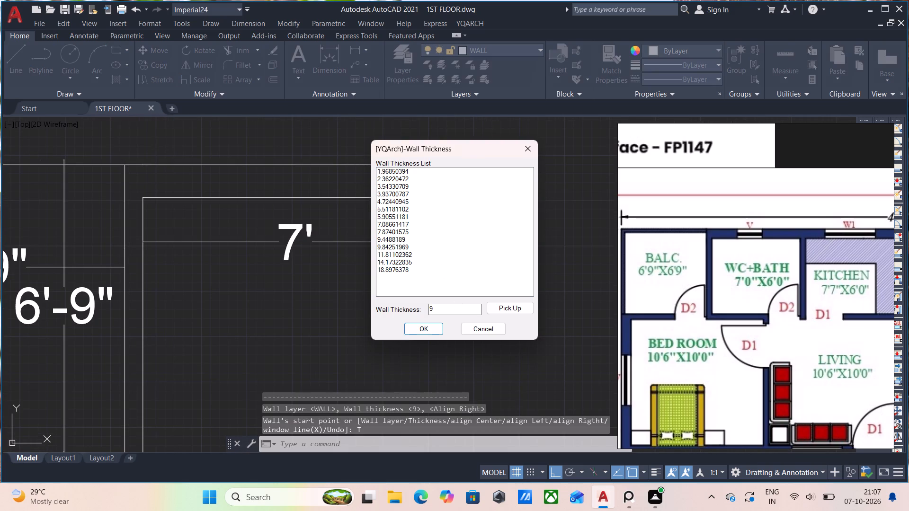
pyautogui.click(455, 307)
pyautogui.press('BackSpace')
pyautogui.press('5')
pyautogui.click(433, 330)
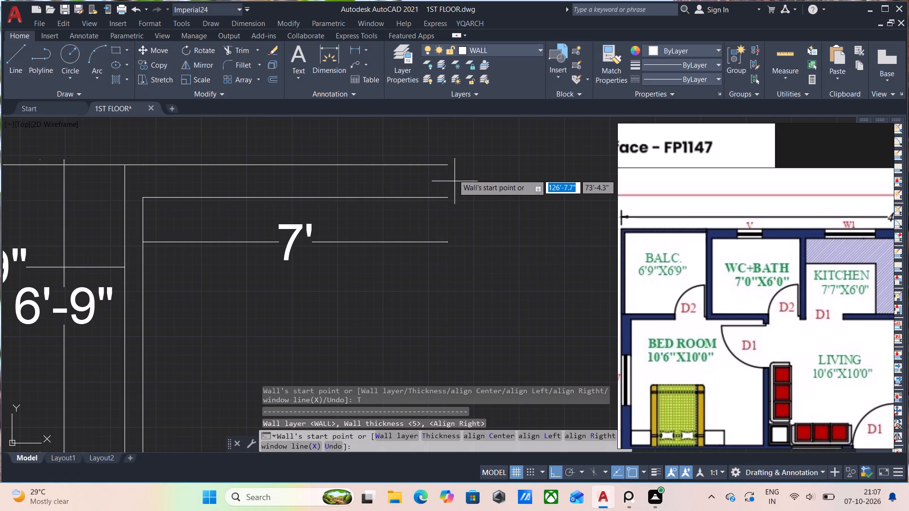
pyautogui.click(446, 164)
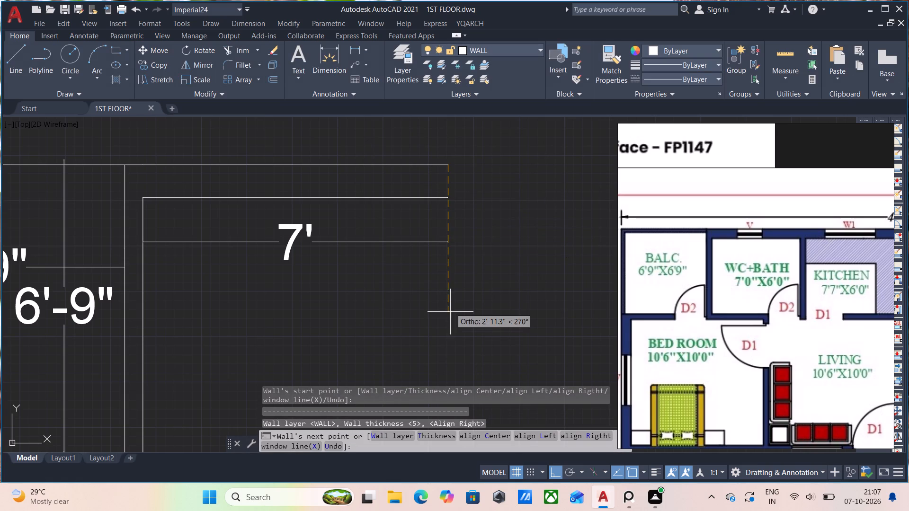
pyautogui.press('6')
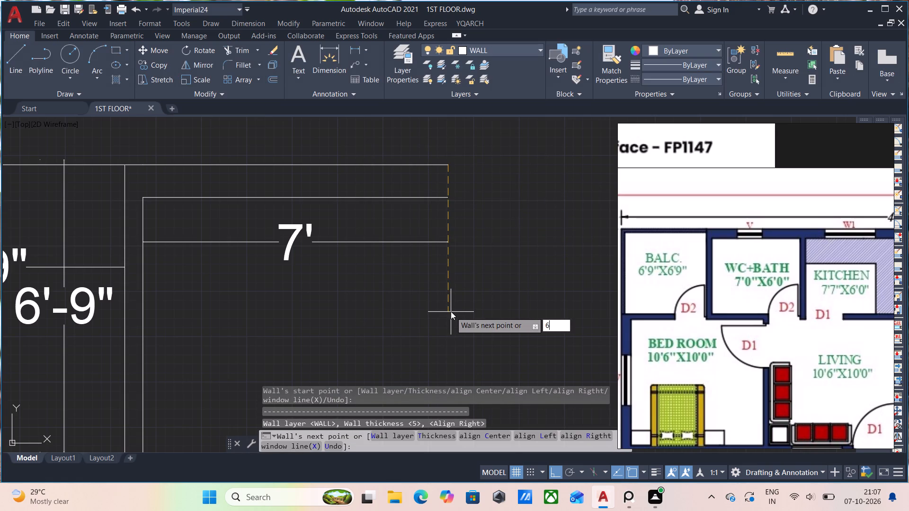
pyautogui.press("'")
pyautogui.press('Return')
# Extend the new 5" side wall of the WC+bath a further 9" downward.
pyautogui.scroll(-2, 451, 312)
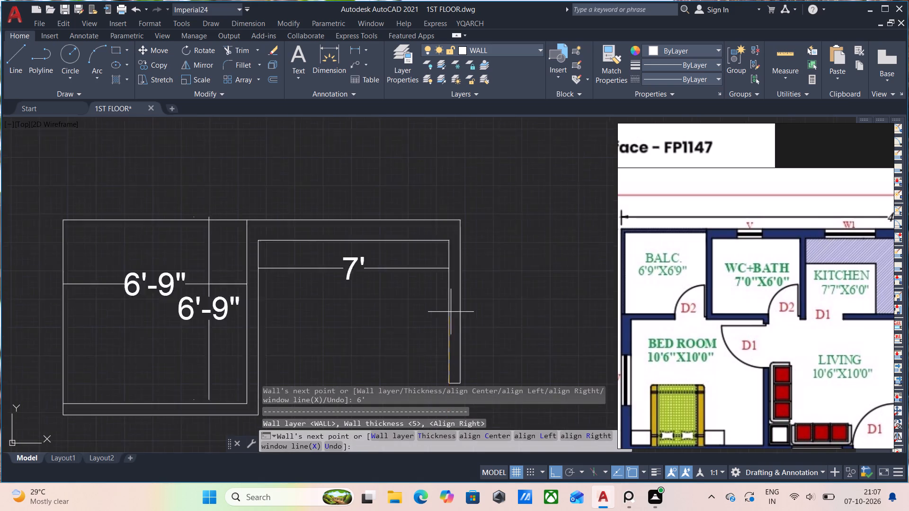
pyautogui.moveTo(451, 311); pyautogui.dragTo(455, 252, button='middle')
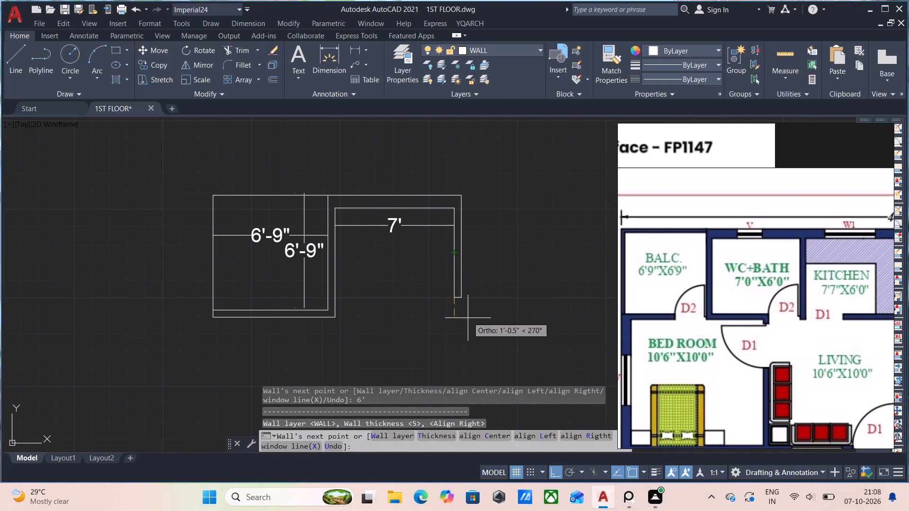
pyautogui.scroll(1, 464, 318)
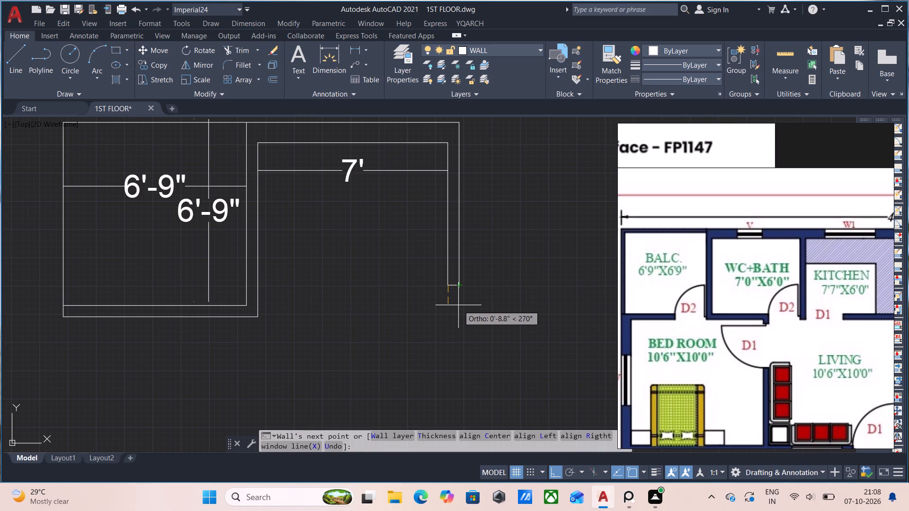
pyautogui.press('9')
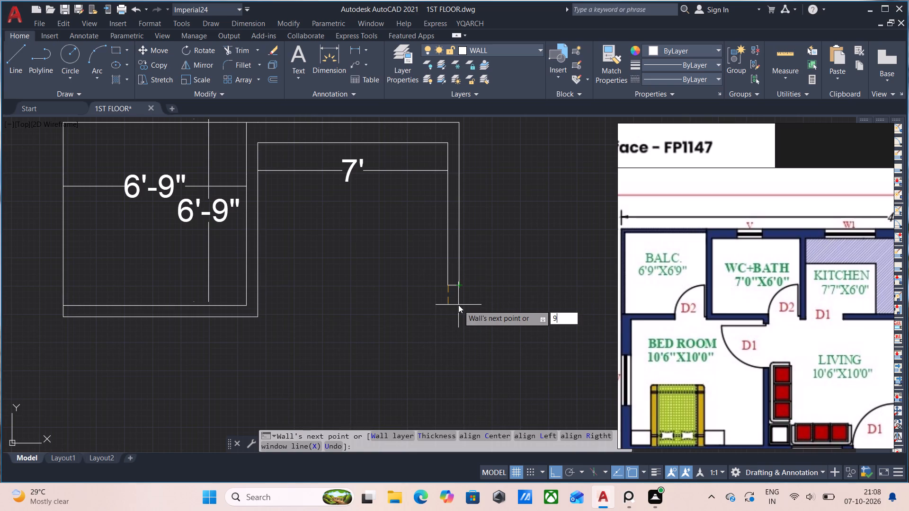
pyautogui.press('Return')
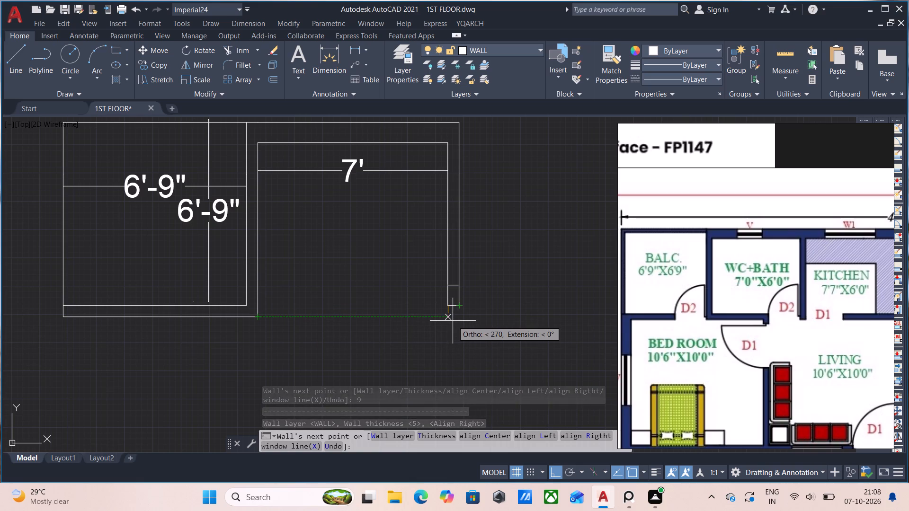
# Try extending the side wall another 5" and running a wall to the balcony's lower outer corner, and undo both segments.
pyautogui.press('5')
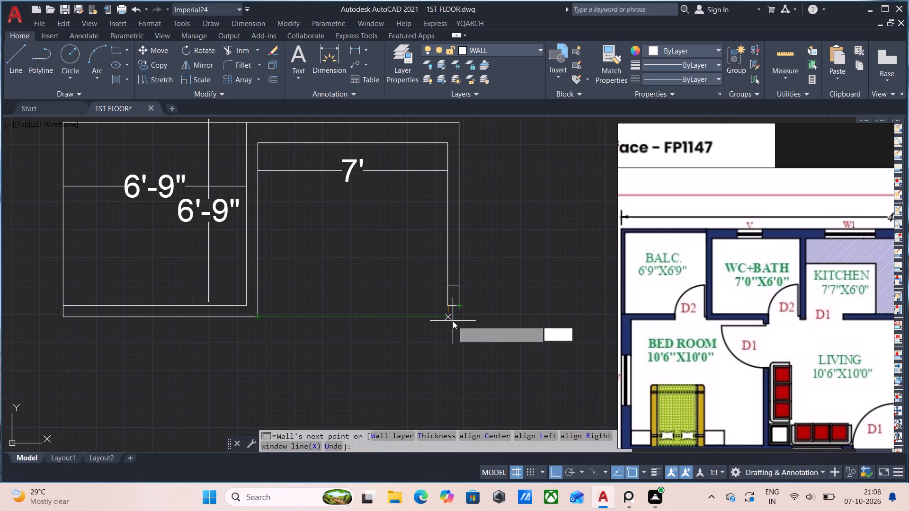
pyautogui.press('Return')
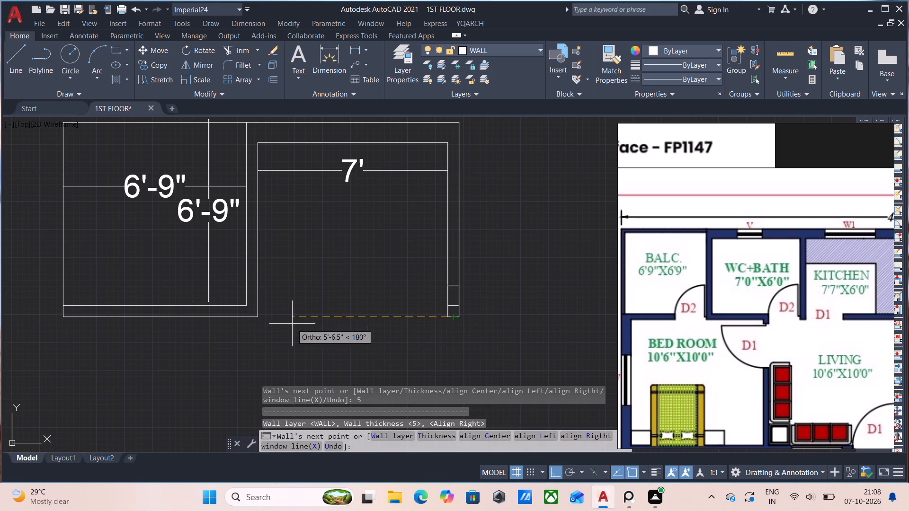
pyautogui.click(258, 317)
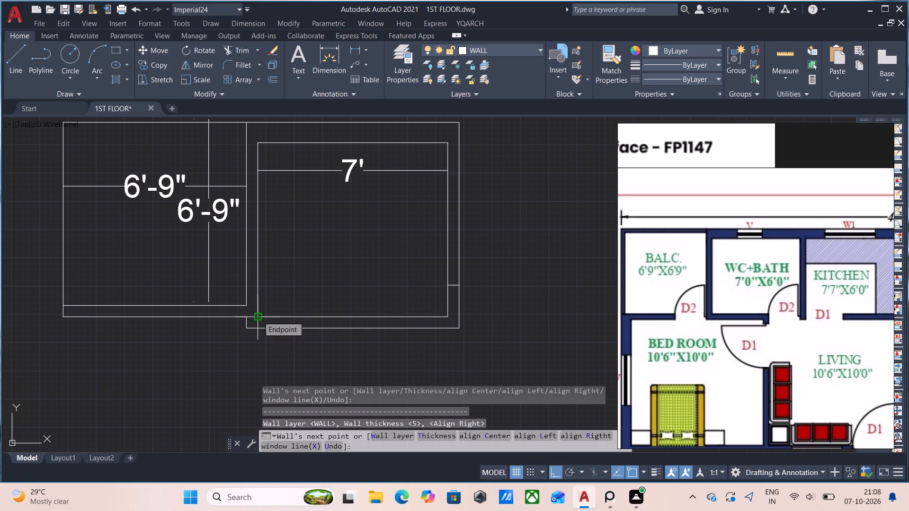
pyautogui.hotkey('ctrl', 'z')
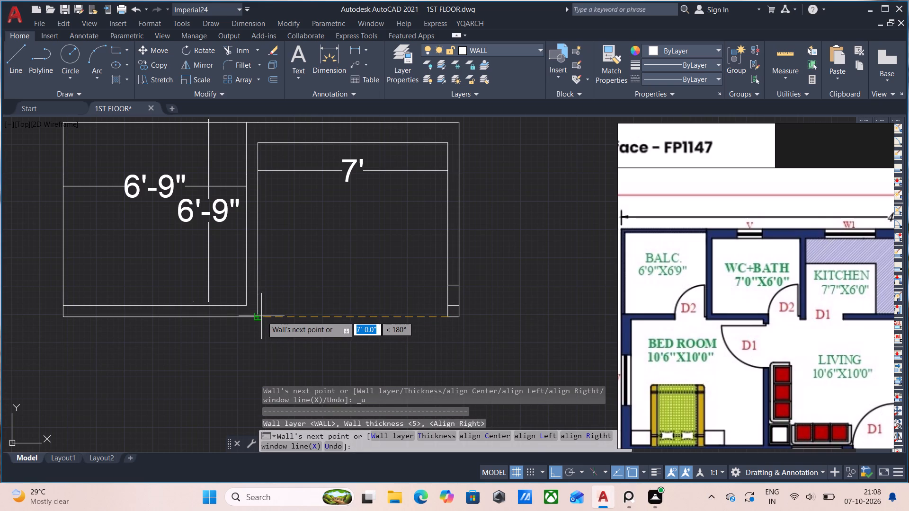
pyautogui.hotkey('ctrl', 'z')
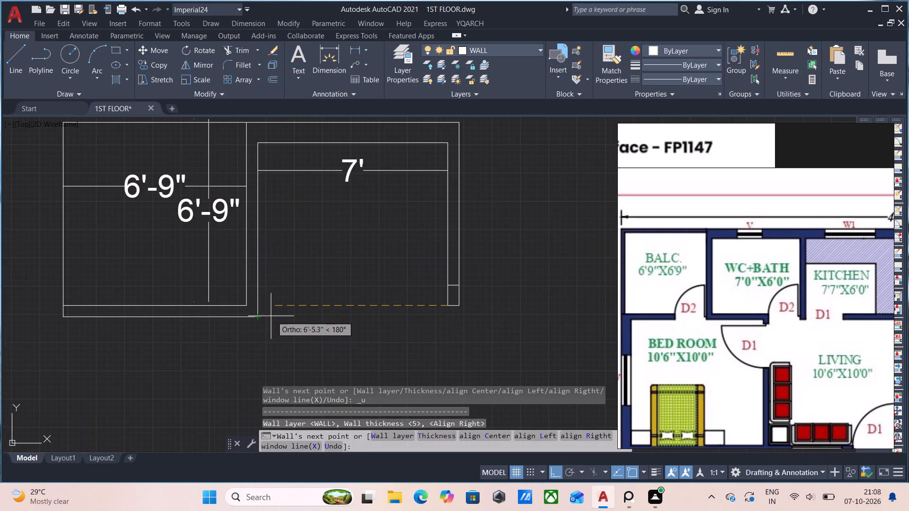
# Draw the WC+bath's 5" lower wall from the side wall's lower end horizontally across to the balcony wall's outer face.
pyautogui.click(257, 303)
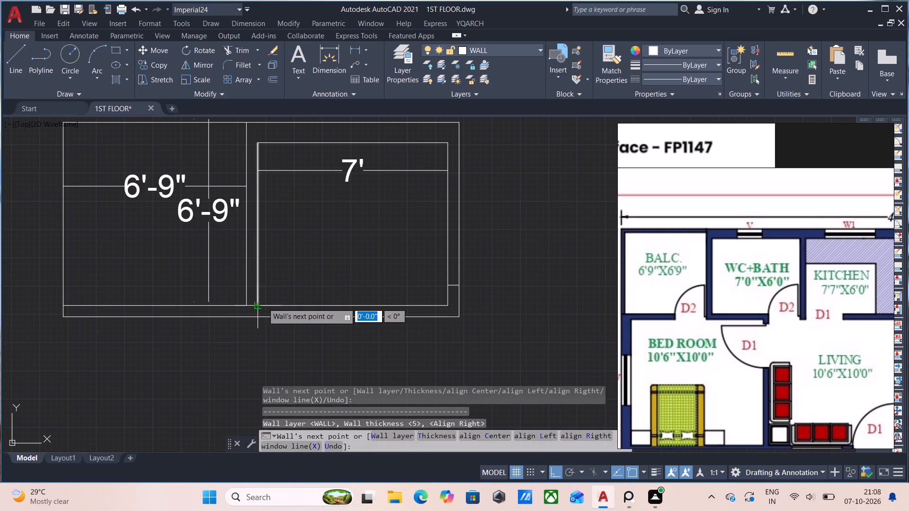
pyautogui.press('Escape')
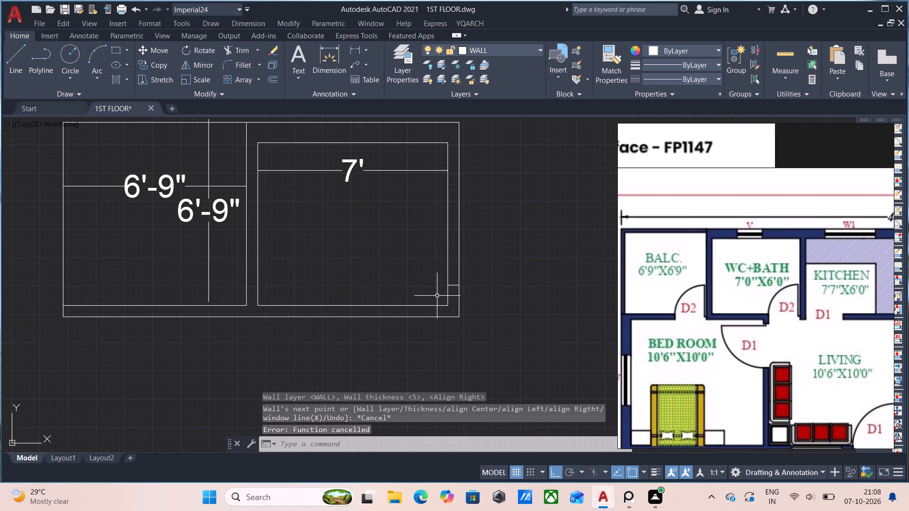
# Delete the short leftover line crossing the WC+bath side wall near its lower corner.
pyautogui.scroll(1, 460, 295)
pyautogui.click(450, 280)
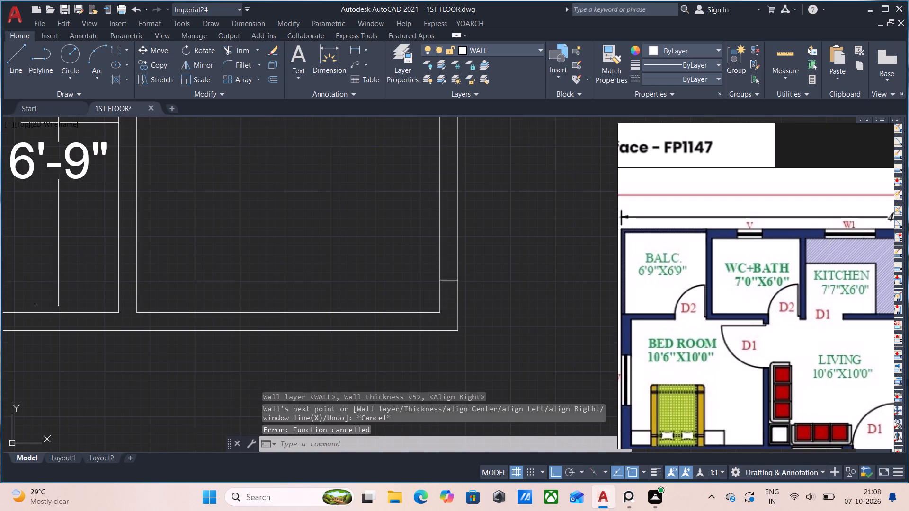
pyautogui.scroll(-3, 455, 283)
pyautogui.moveTo(458, 287); pyautogui.dragTo(424, 310, button='middle')
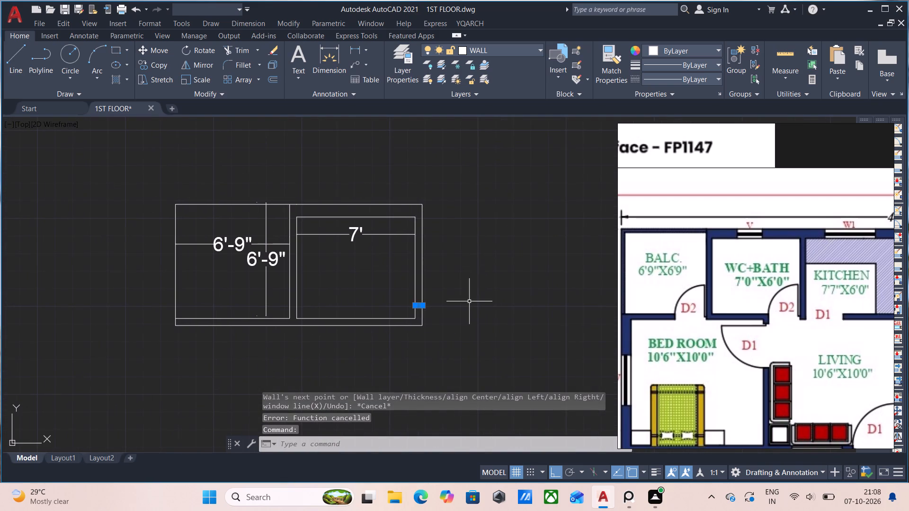
pyautogui.press('Delete')
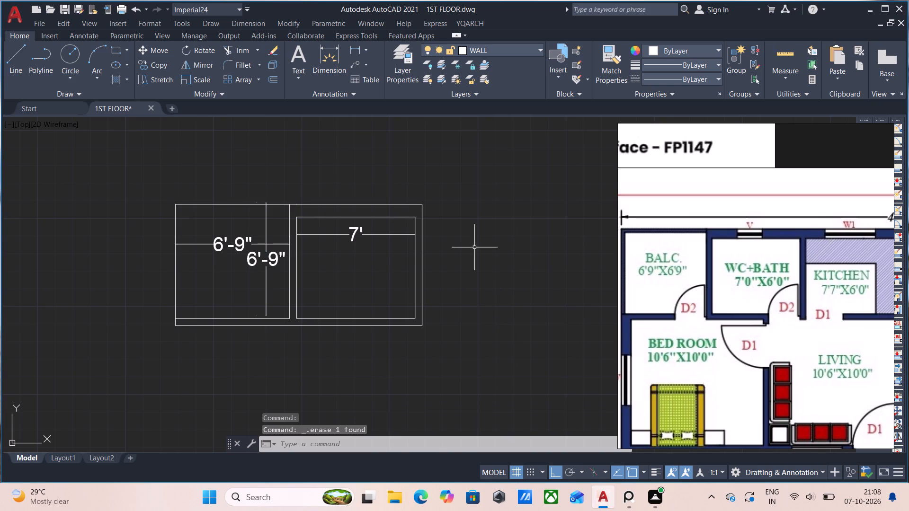
# Check the WC+bath wall distances with the quick measure tool.
pyautogui.moveTo(467, 273); pyautogui.dragTo(418, 277, button='middle')
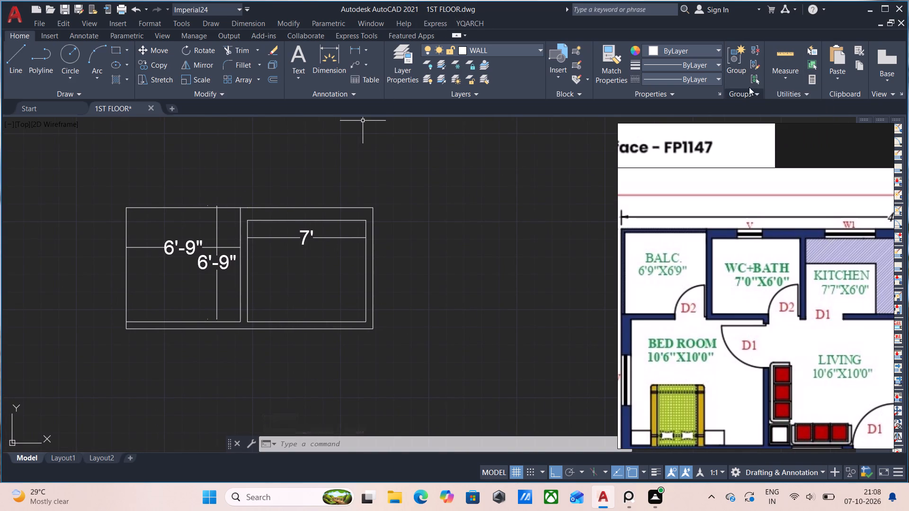
pyautogui.click(783, 76)
pyautogui.click(788, 95)
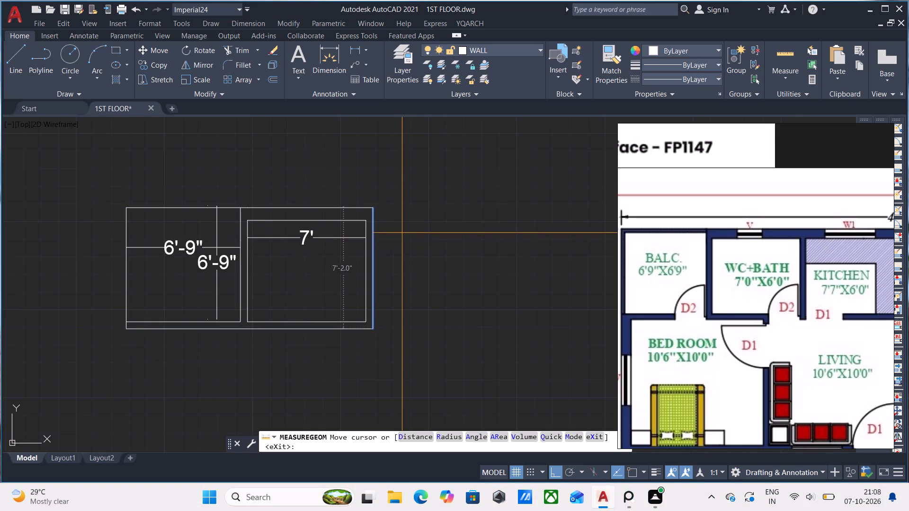
pyautogui.press('Escape')
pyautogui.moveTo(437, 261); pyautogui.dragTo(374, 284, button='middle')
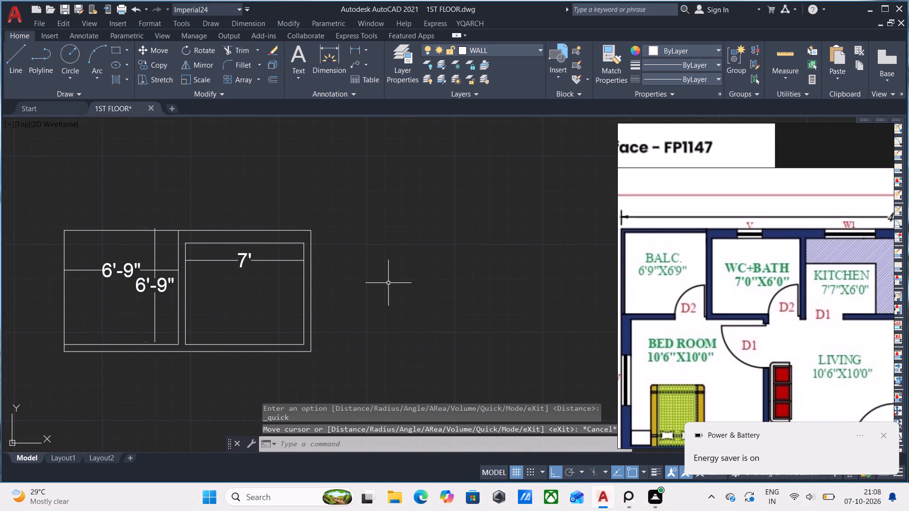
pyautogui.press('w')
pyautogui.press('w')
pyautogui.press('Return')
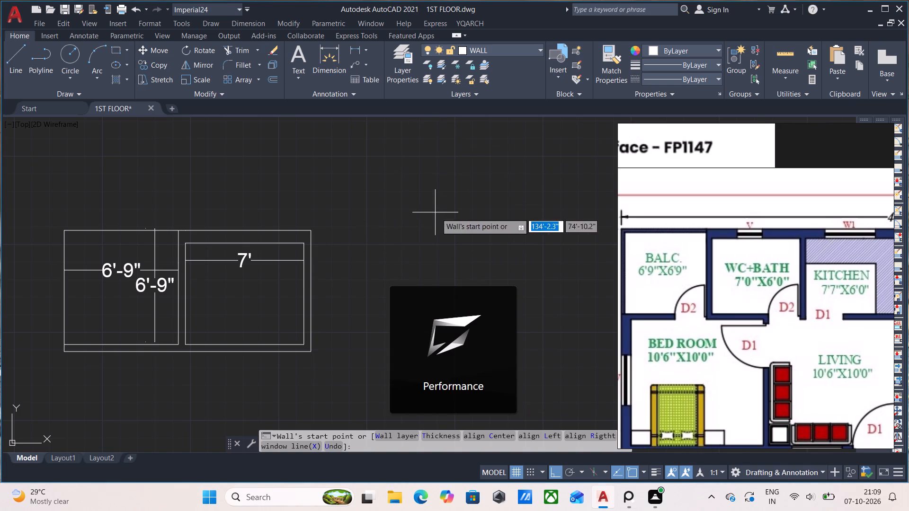
# Save the drawing.
pyautogui.hotkey('ctrl', 's')
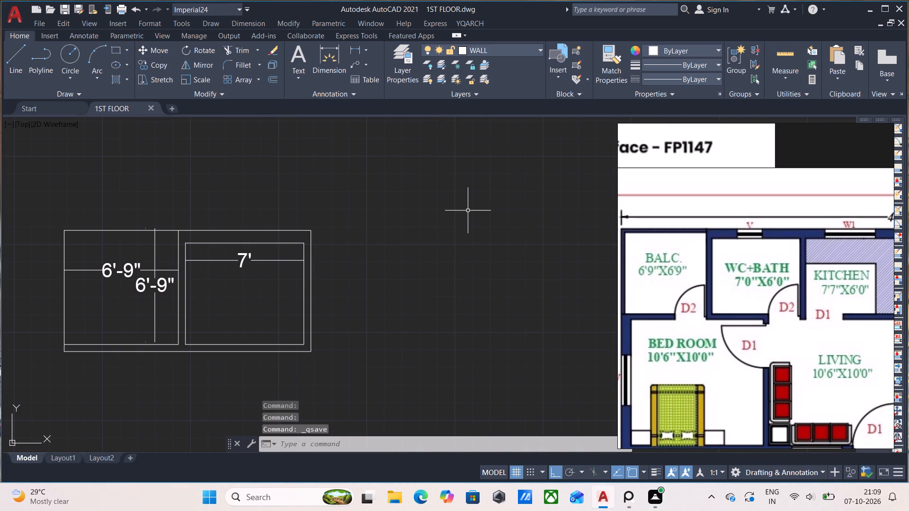
# Start a YQArch wall on the WALL layer and set its thickness to 9".
pyautogui.press('w')
pyautogui.press('w')
pyautogui.press('Return')
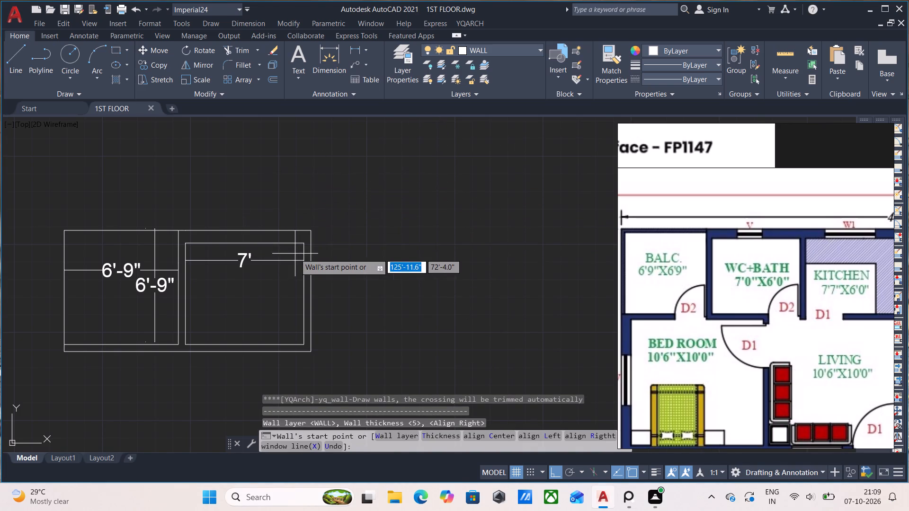
pyautogui.scroll(1, 295, 254)
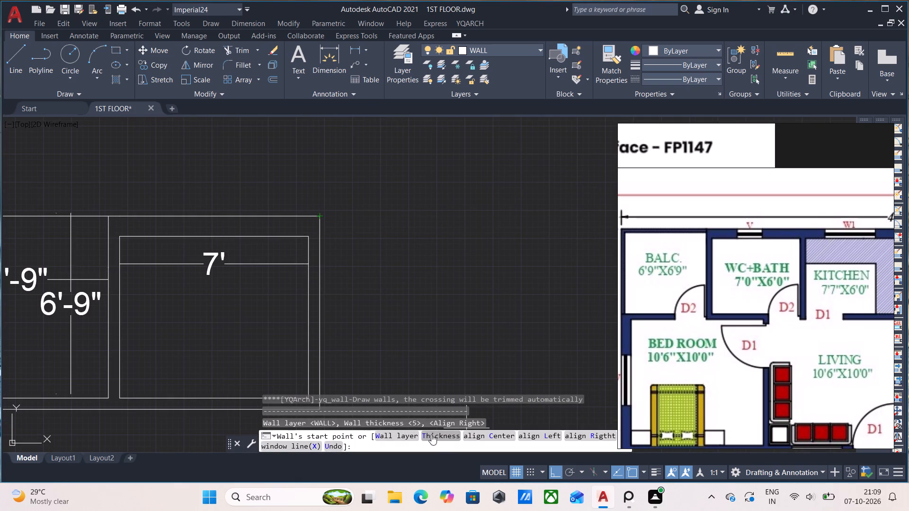
pyautogui.click(441, 432)
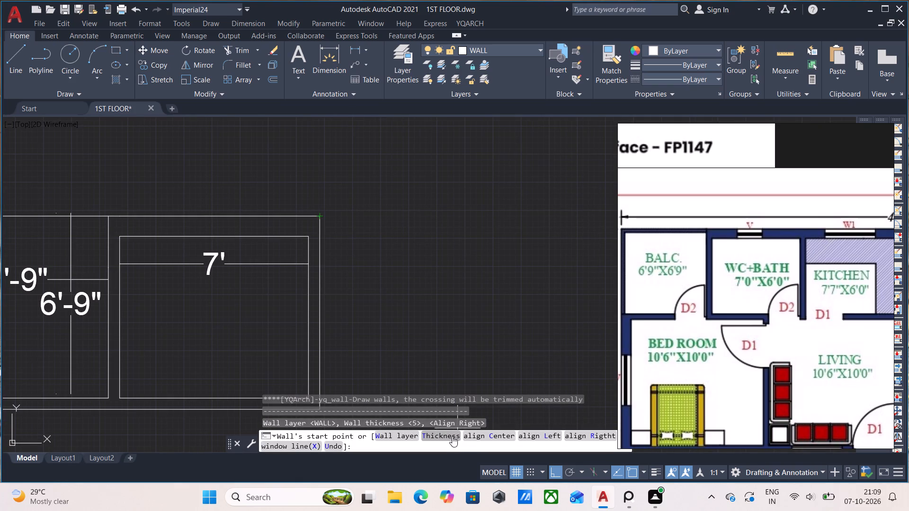
pyautogui.click(450, 434)
pyautogui.click(465, 308)
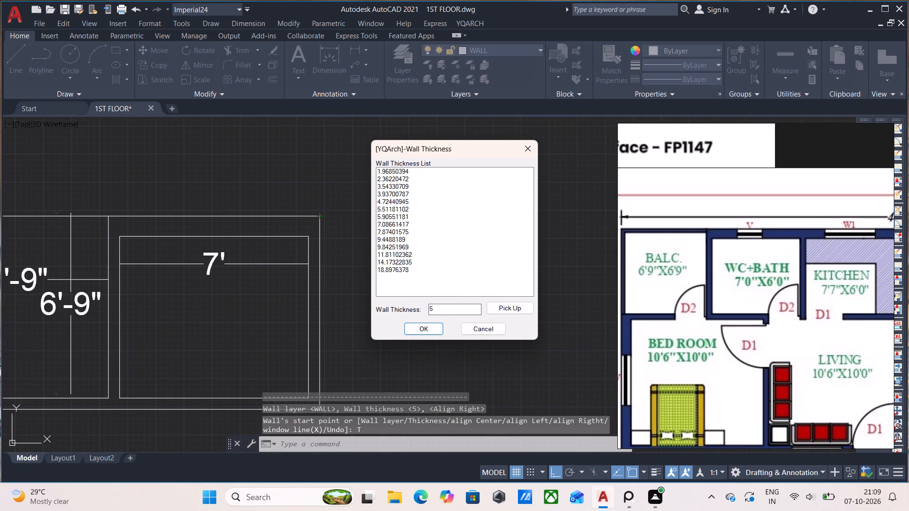
pyautogui.press('BackSpace')
pyautogui.press('9')
pyautogui.press('Return')
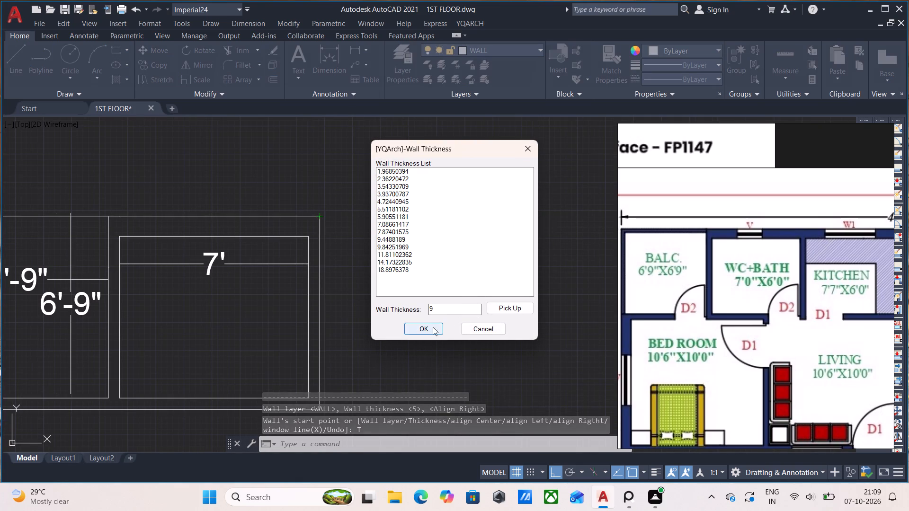
pyautogui.click(431, 325)
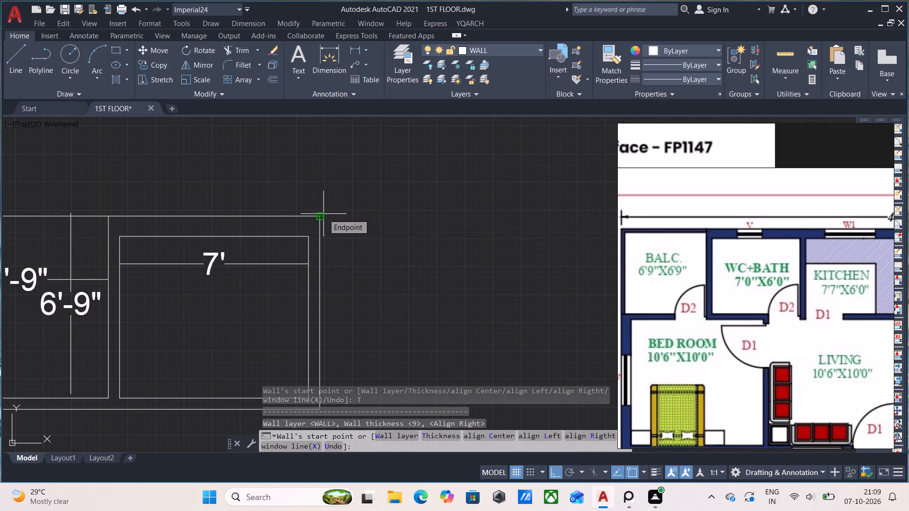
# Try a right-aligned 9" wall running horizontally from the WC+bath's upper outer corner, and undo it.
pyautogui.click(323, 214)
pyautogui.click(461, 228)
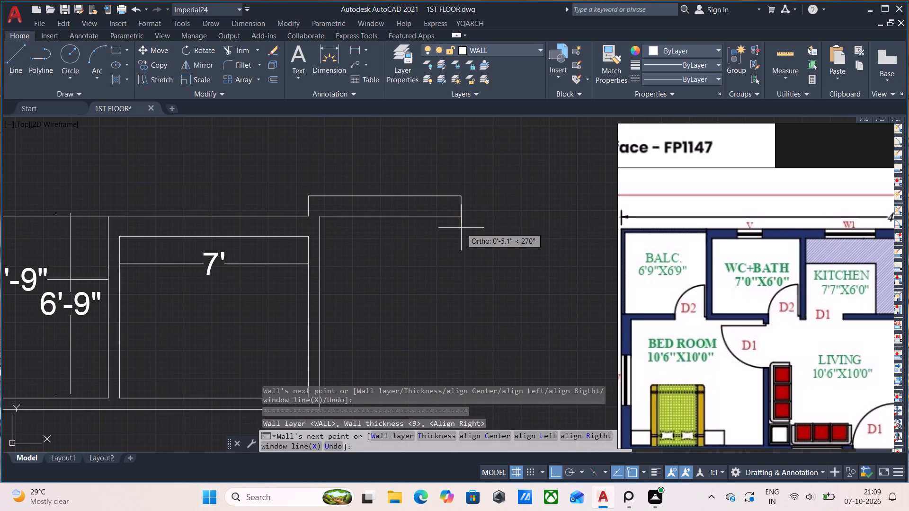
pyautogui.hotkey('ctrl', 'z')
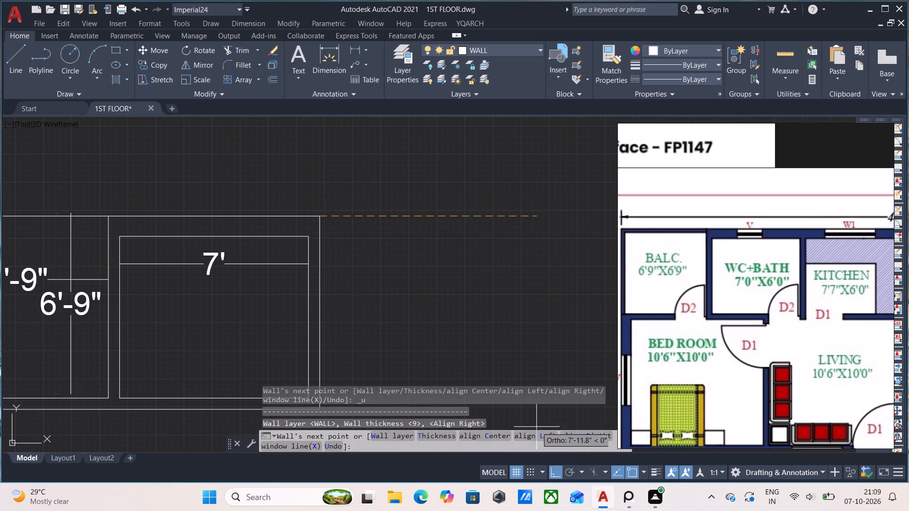
# Draw the kitchen's 9" upper wall, left-aligned, from the WC+bath's upper outer corner: 7'7" horizontally, extended by a further 5".
pyautogui.click(546, 435)
pyautogui.click(466, 209)
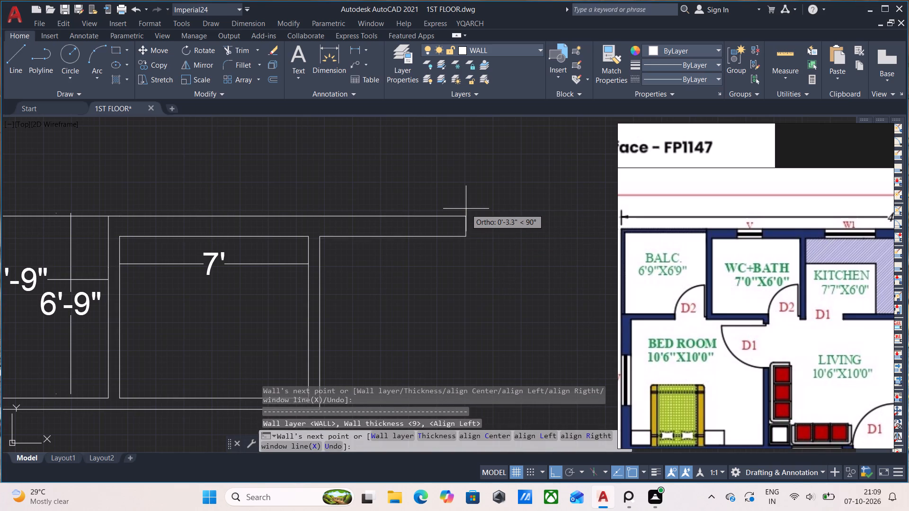
pyautogui.hotkey('ctrl', 'z')
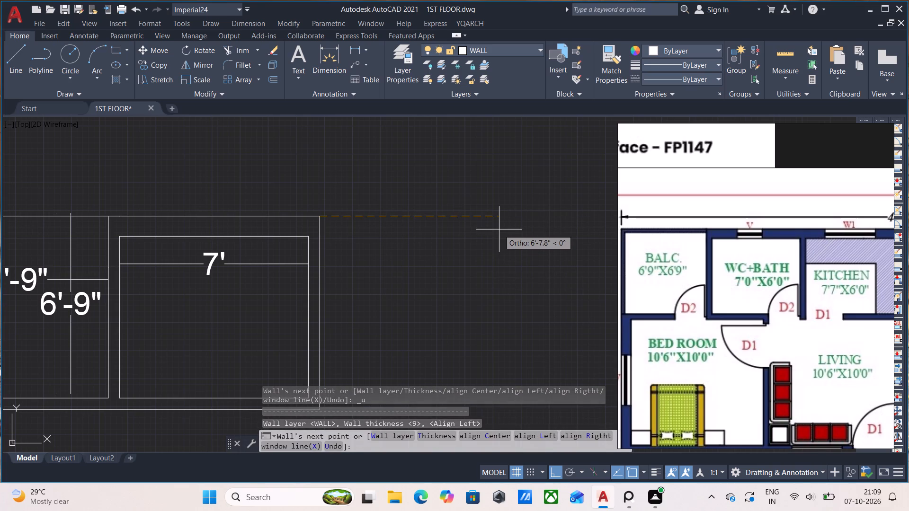
pyautogui.write('7\'7"')
pyautogui.press('Return')
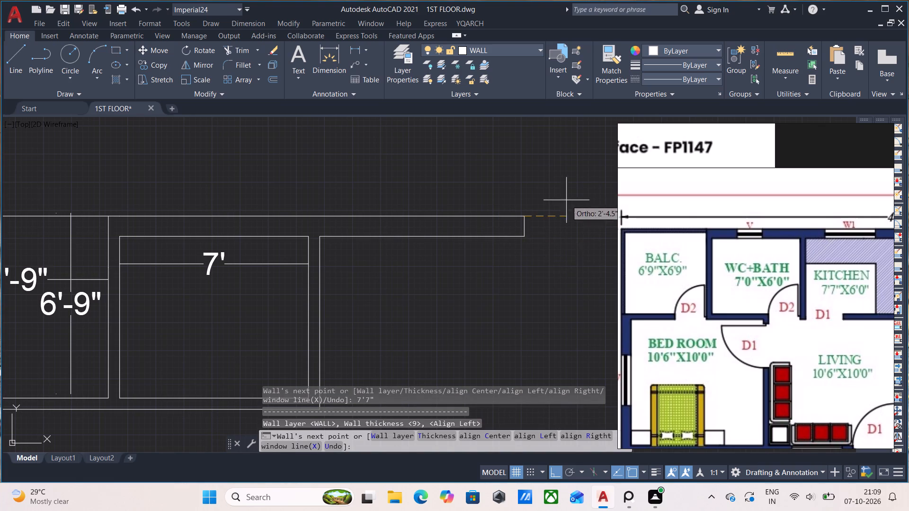
pyautogui.moveTo(552, 249); pyautogui.dragTo(491, 237, button='middle')
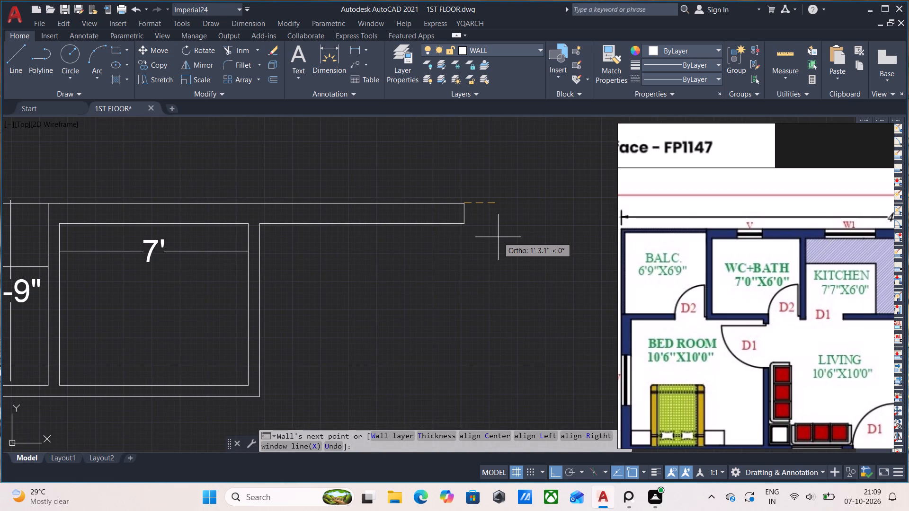
pyautogui.write('5"')
pyautogui.press('Return')
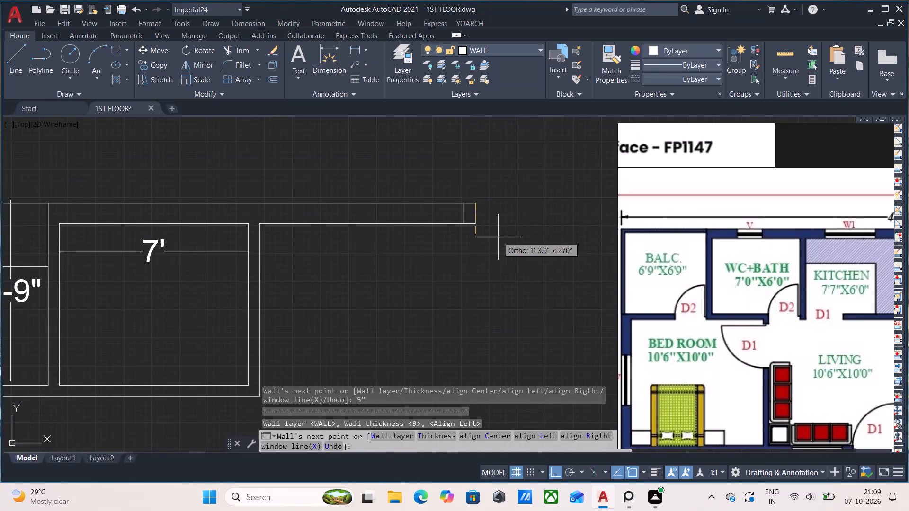
pyautogui.press('Escape')
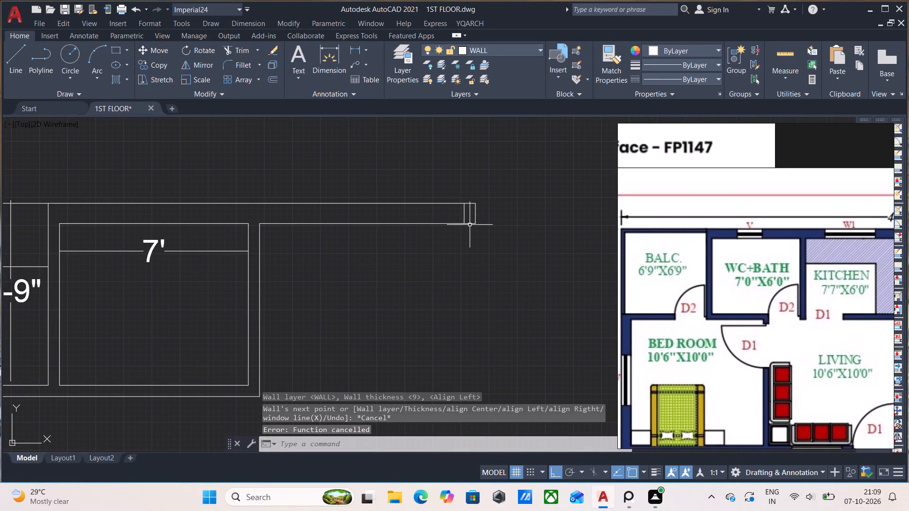
# Draw the kitchen's 5" side wall, left-aligned, from the upper wall's outer lower corner: 6' straight down, extended by a further 5".
pyautogui.write('ww')
pyautogui.press('Return')
pyautogui.click(431, 434)
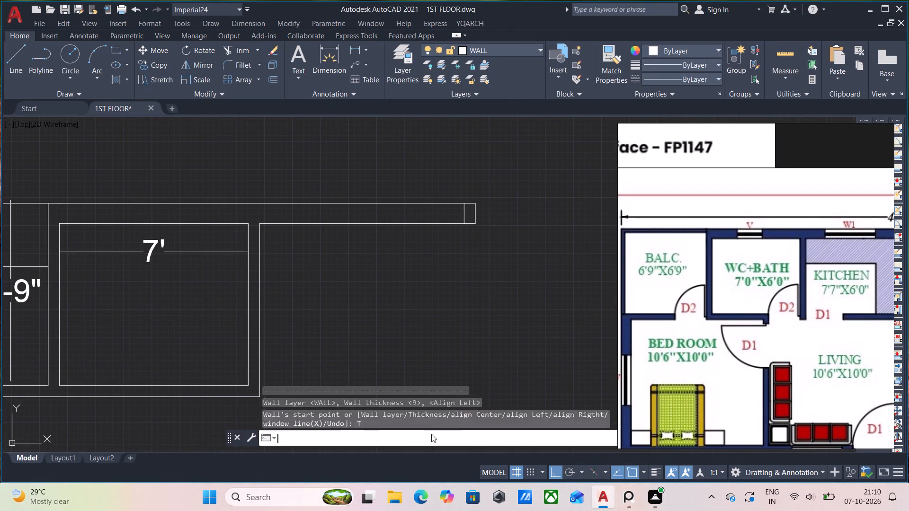
pyautogui.click(445, 307)
pyautogui.press('BackSpace')
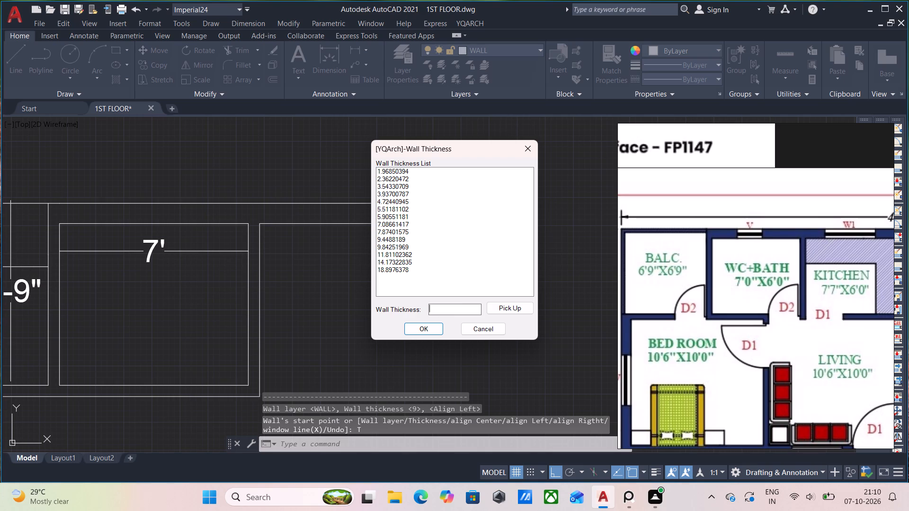
pyautogui.press('5')
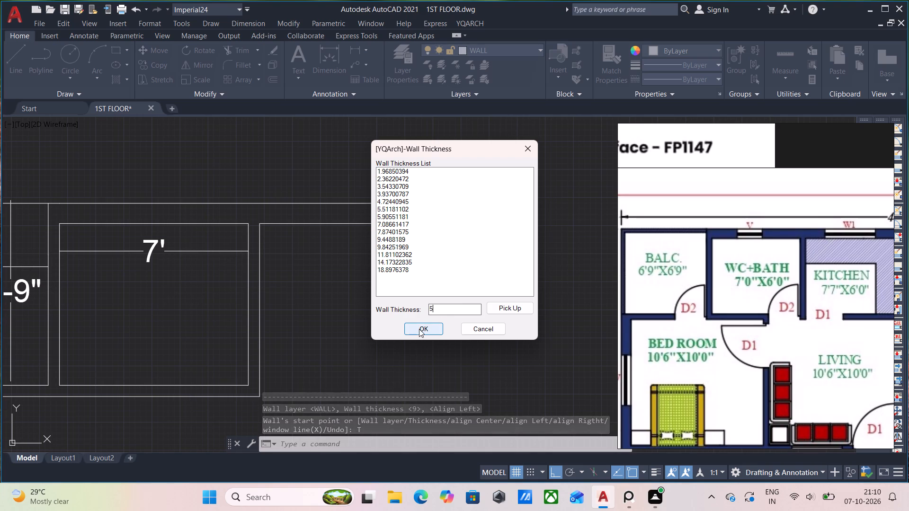
pyautogui.click(419, 329)
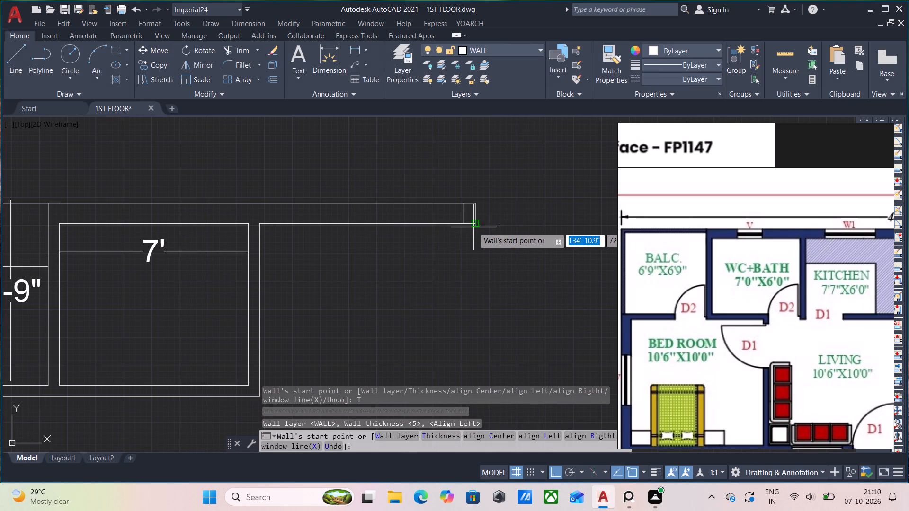
pyautogui.click(473, 227)
pyautogui.click(461, 346)
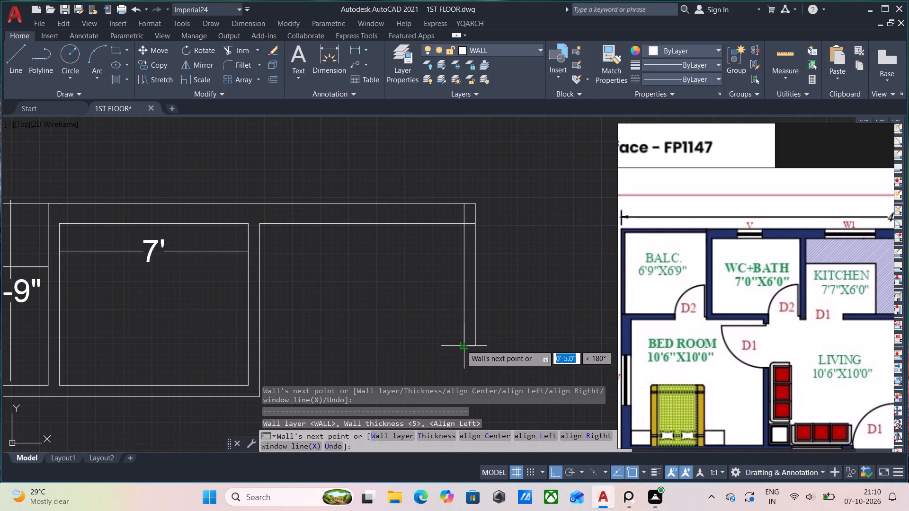
pyautogui.hotkey('ctrl', 'z')
pyautogui.scroll(-1, 471, 330)
pyautogui.moveTo(471, 330); pyautogui.dragTo(464, 283, button='middle')
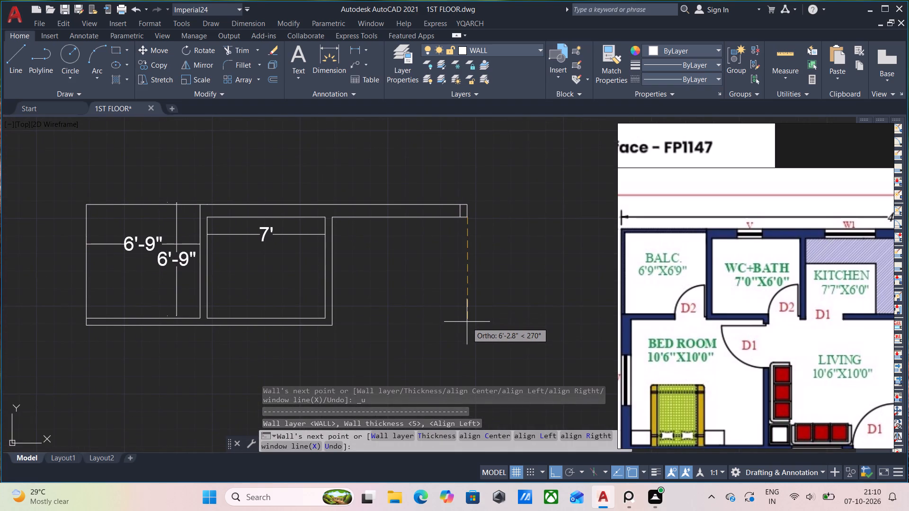
pyautogui.press('6')
pyautogui.press("'")
pyautogui.press('Return')
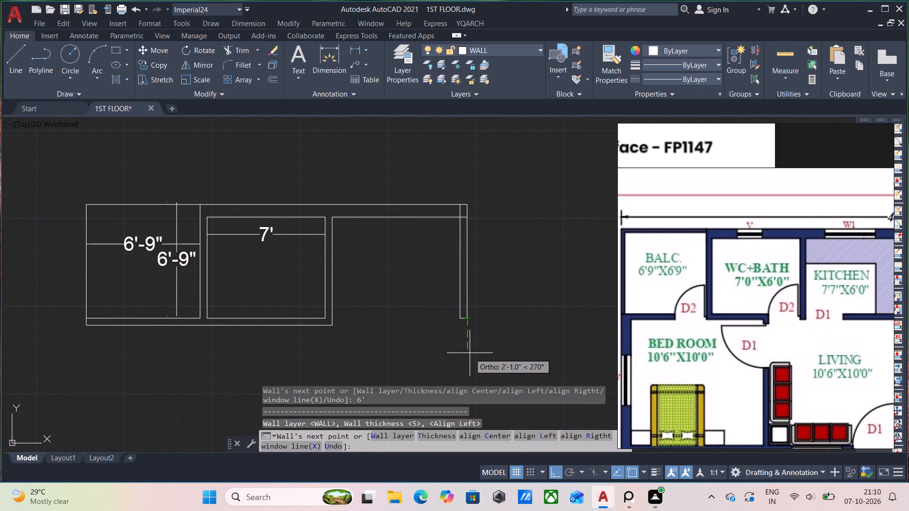
pyautogui.press('5')
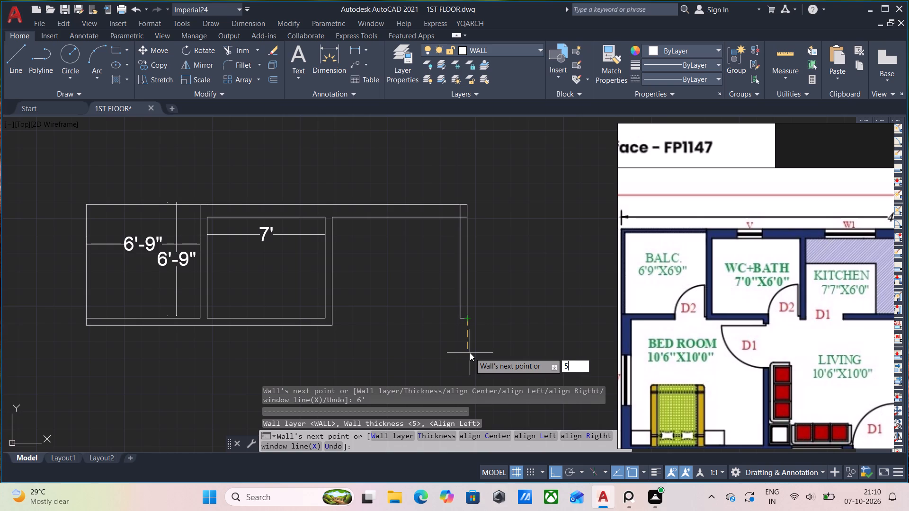
pyautogui.press('Return')
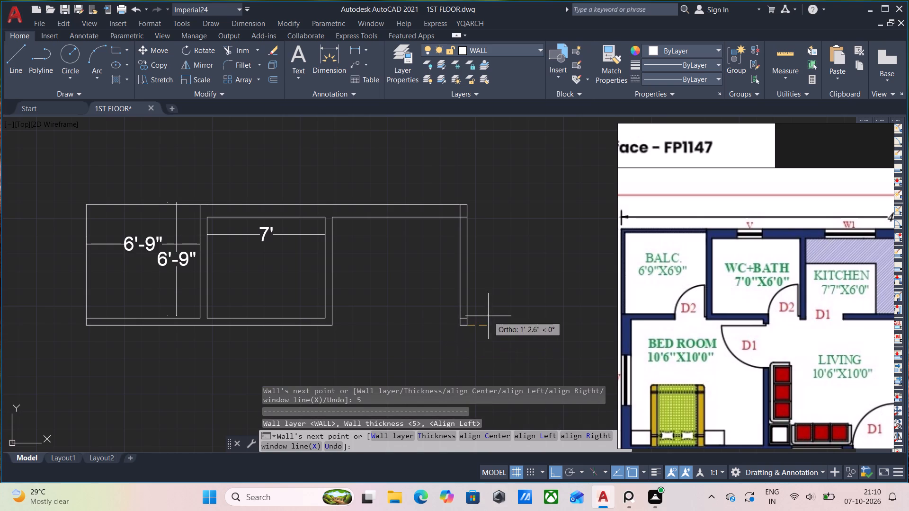
# Close the kitchen with a 5" lower wall from the side wall's lower end horizontally to the WC+bath's lower outer corner.
pyautogui.click(330, 324)
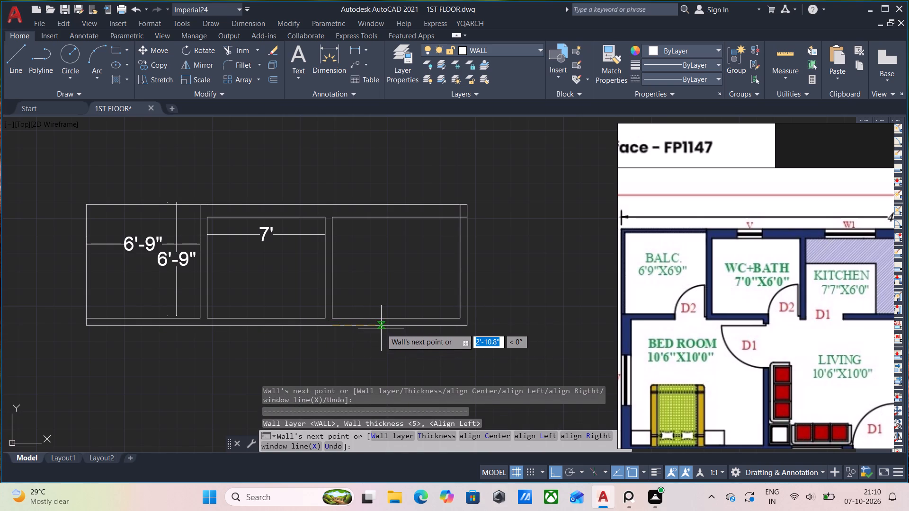
pyautogui.scroll(1, 381, 325)
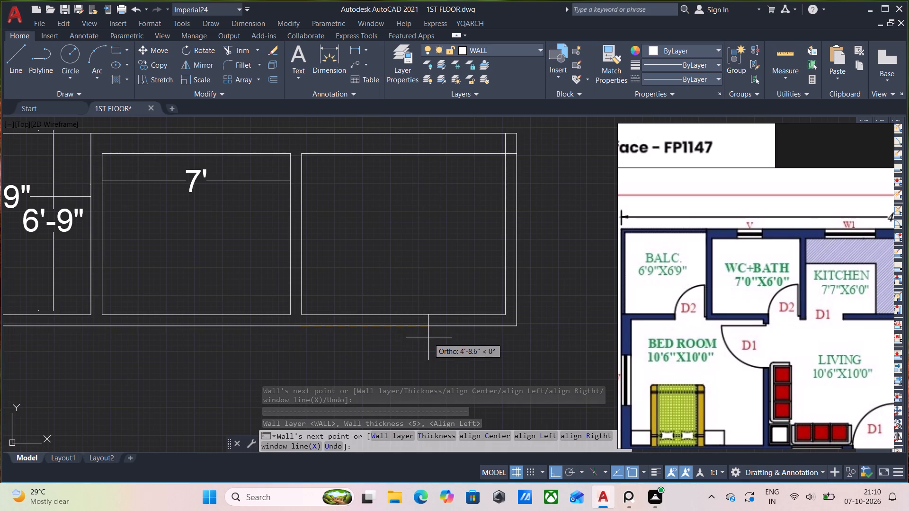
pyautogui.press('Escape')
# Examine the kitchen, WC+bath and balcony of the adjoining mirrored unit on the reference plan in PureRef.
pyautogui.scroll(-1, 507, 334)
pyautogui.moveTo(499, 331); pyautogui.dragTo(390, 322, button='middle')
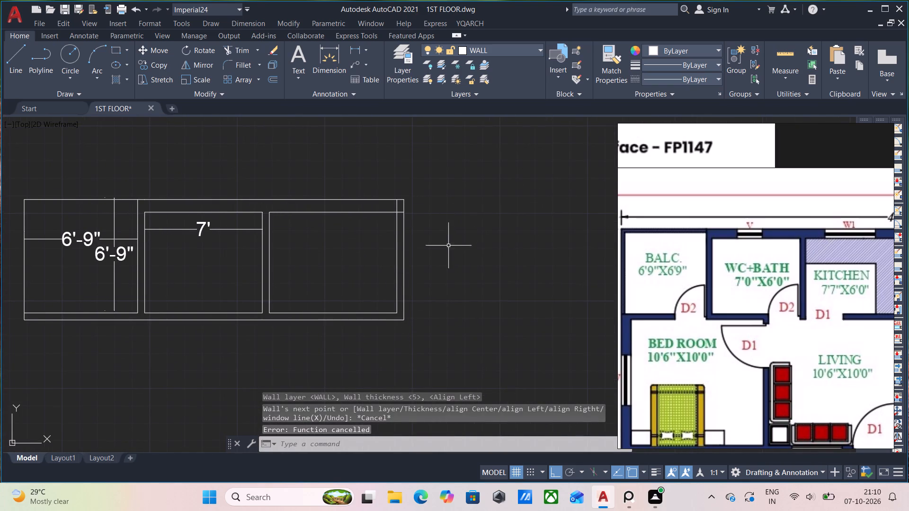
pyautogui.moveTo(447, 247); pyautogui.dragTo(446, 264, button='middle')
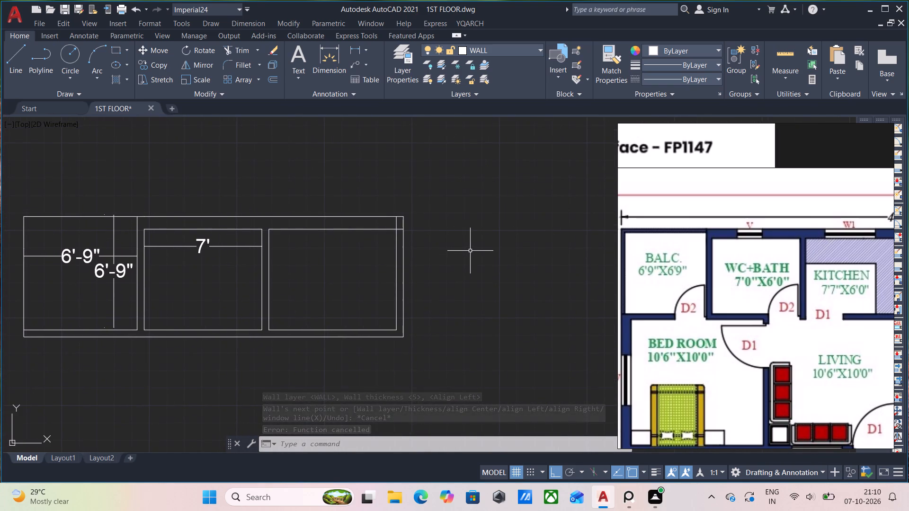
pyautogui.scroll(-3, 759, 319)
pyautogui.moveTo(785, 329); pyautogui.dragTo(745, 317, button='middle')
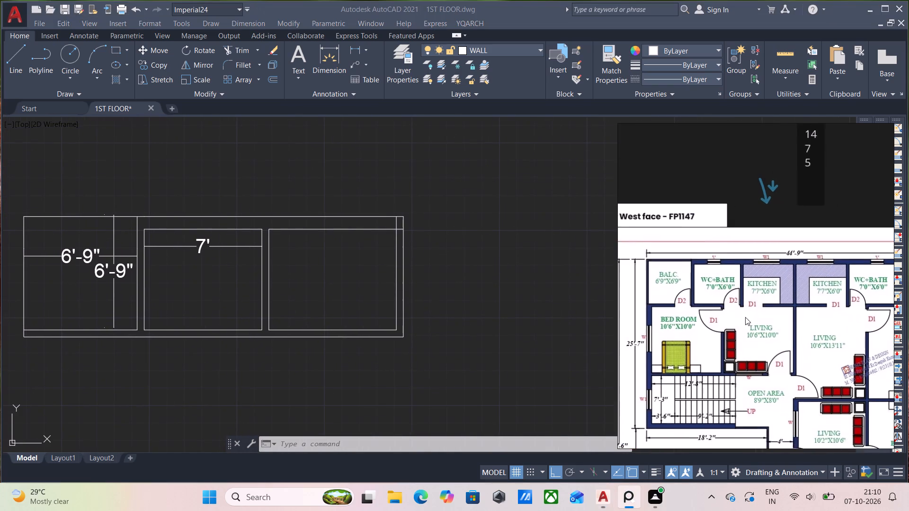
pyautogui.moveTo(745, 317); pyautogui.dragTo(671, 316, button='middle')
pyautogui.scroll(3, 766, 296)
pyautogui.moveTo(779, 305); pyautogui.dragTo(732, 301, button='middle')
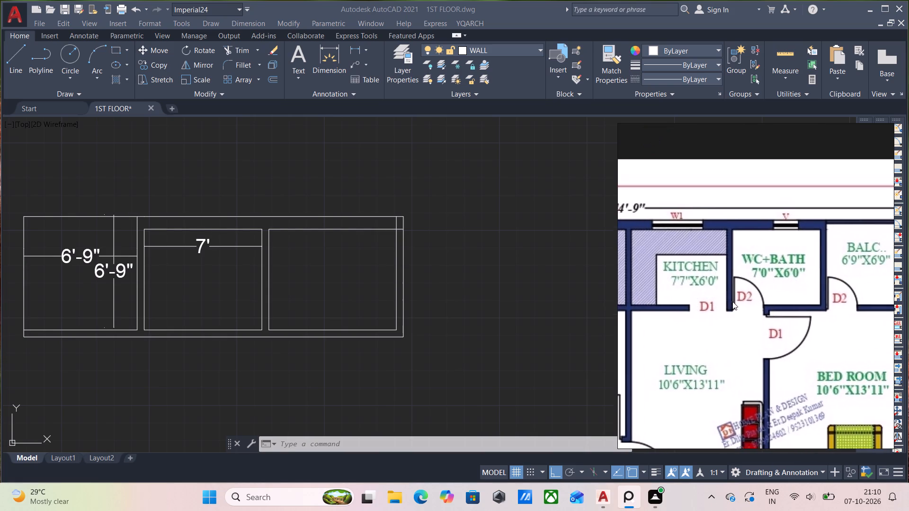
pyautogui.moveTo(732, 301); pyautogui.dragTo(717, 305, button='middle')
pyautogui.moveTo(523, 291); pyautogui.dragTo(470, 298, button='middle')
pyautogui.moveTo(470, 280); pyautogui.dragTo(433, 292, button='middle')
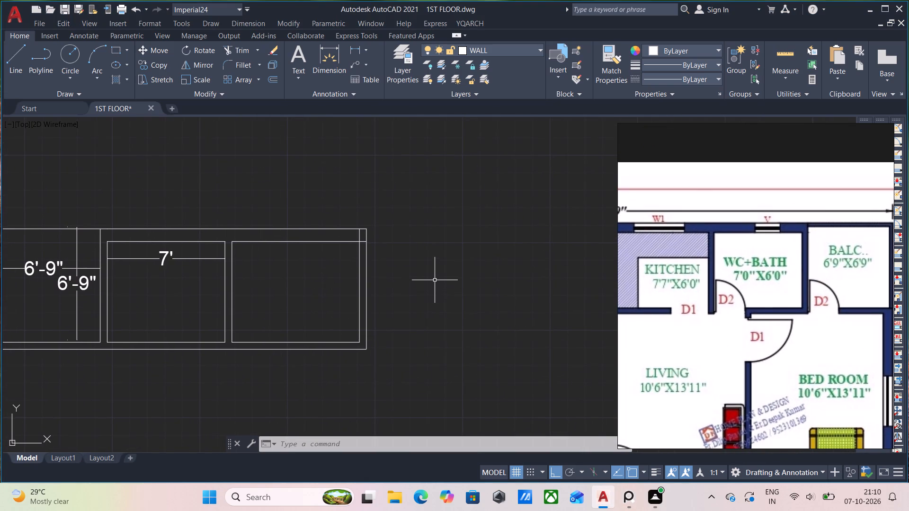
# Check the kitchen's inner width and depth with the quick measure tool.
pyautogui.press('w')
pyautogui.press('w')
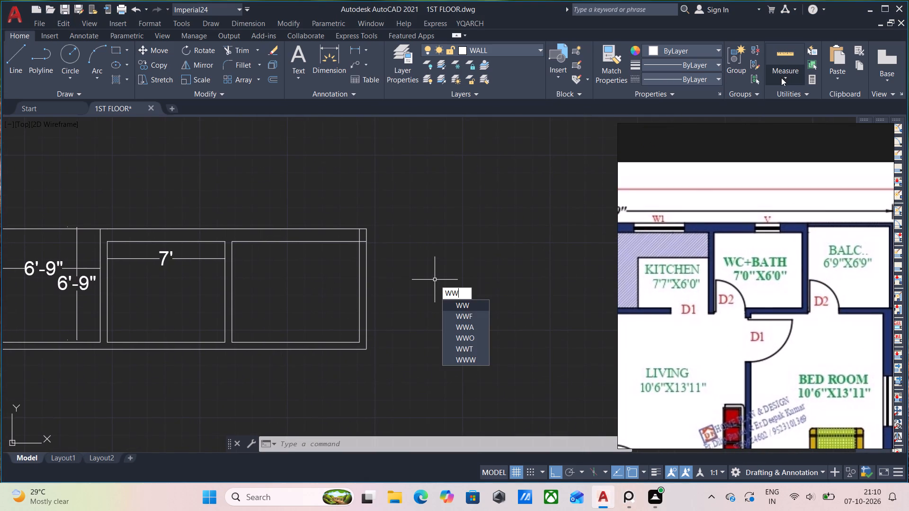
pyautogui.click(782, 80)
pyautogui.click(785, 76)
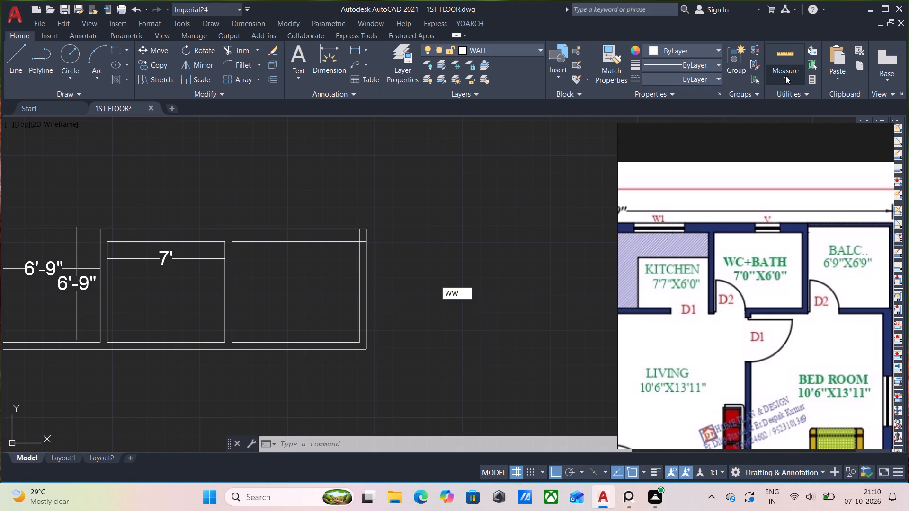
pyautogui.click(791, 98)
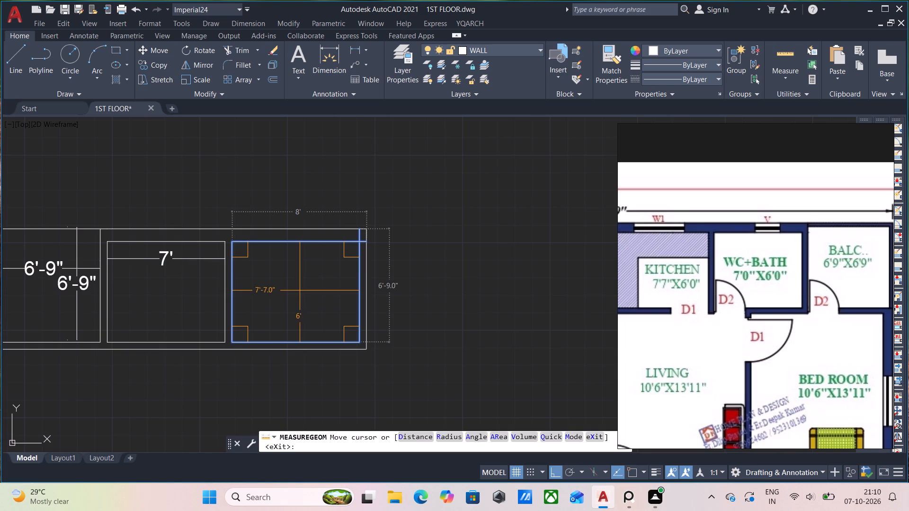
# Draw the mirrored unit's kitchen upper wall, 9" thick, from the first kitchen's outer upper corner: 7'7" horizontally outward, extended by a further 5".
pyautogui.scroll(-3, 700, 297)
pyautogui.middleClick(705, 297)
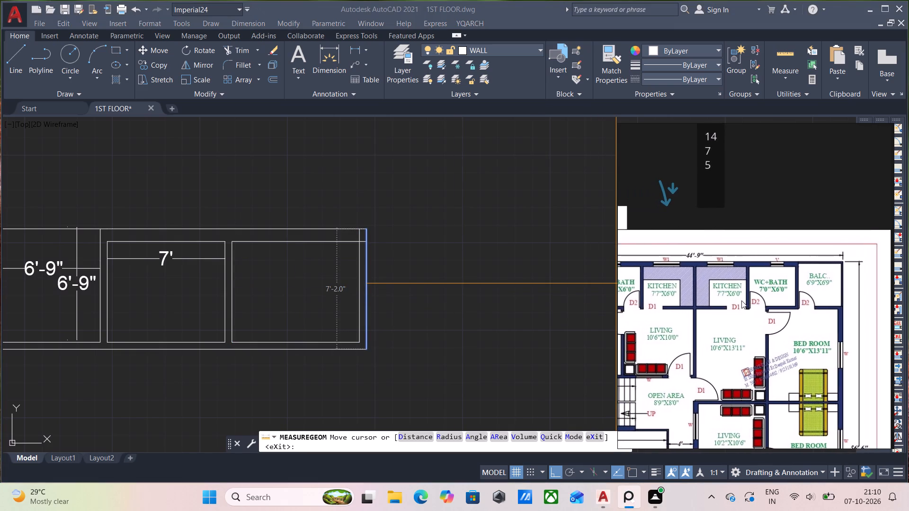
pyautogui.scroll(2, 702, 295)
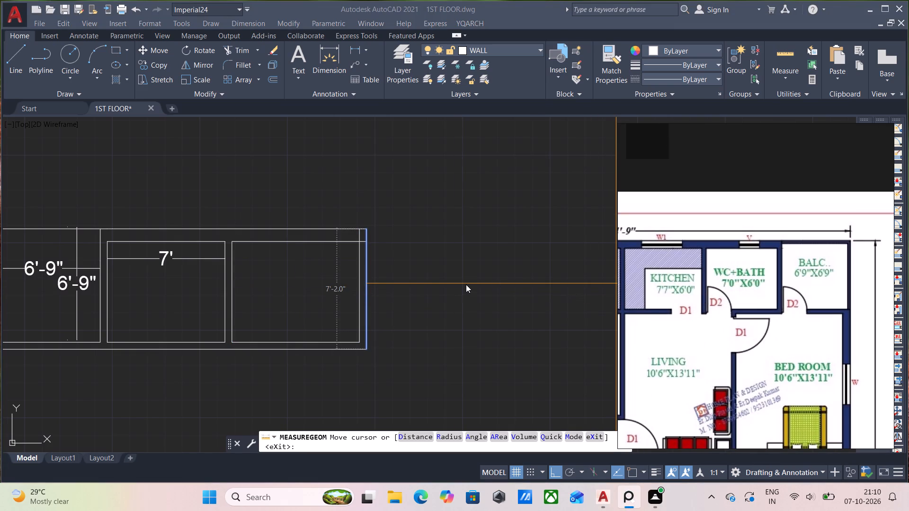
pyautogui.click(466, 284)
pyautogui.press('Escape')
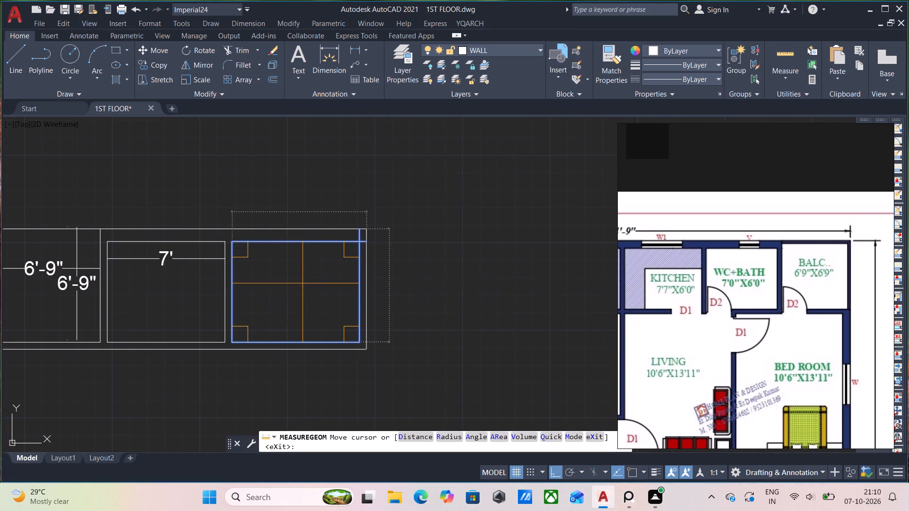
pyautogui.write('ww')
pyautogui.press('Return')
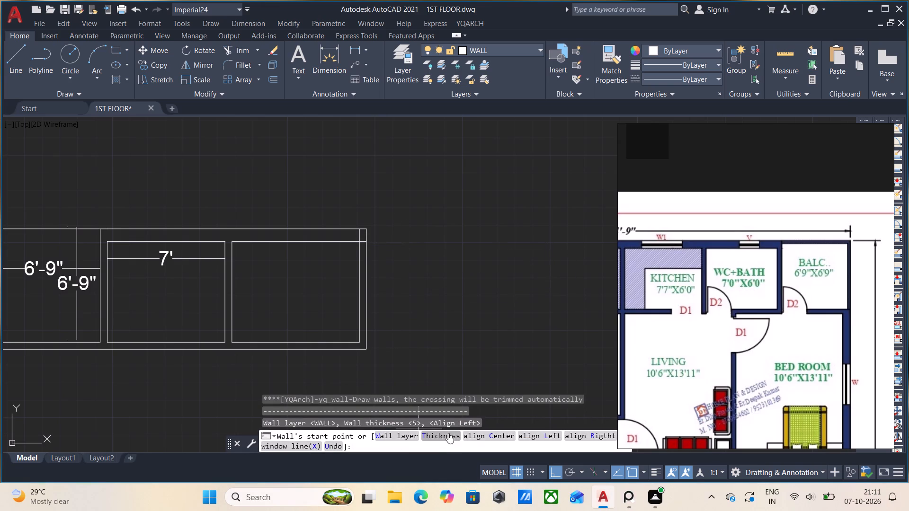
pyautogui.click(448, 433)
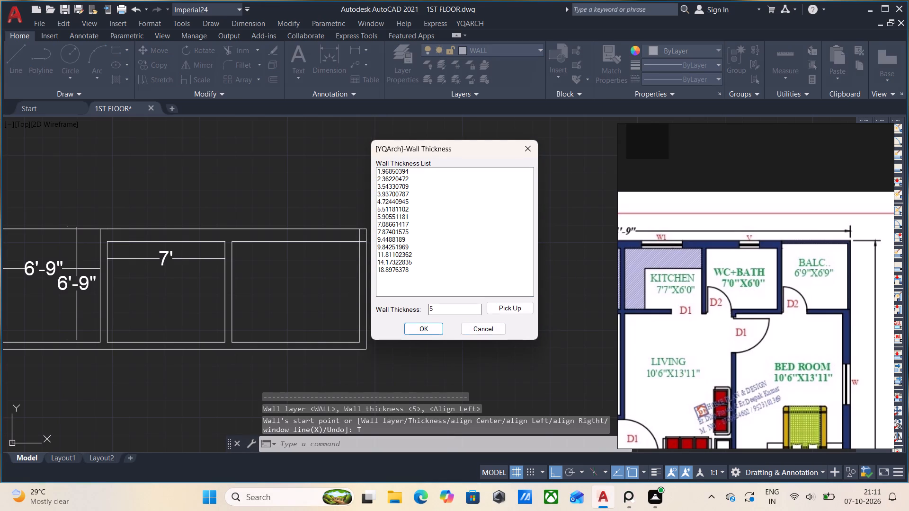
pyautogui.click(458, 307)
pyautogui.press('BackSpace')
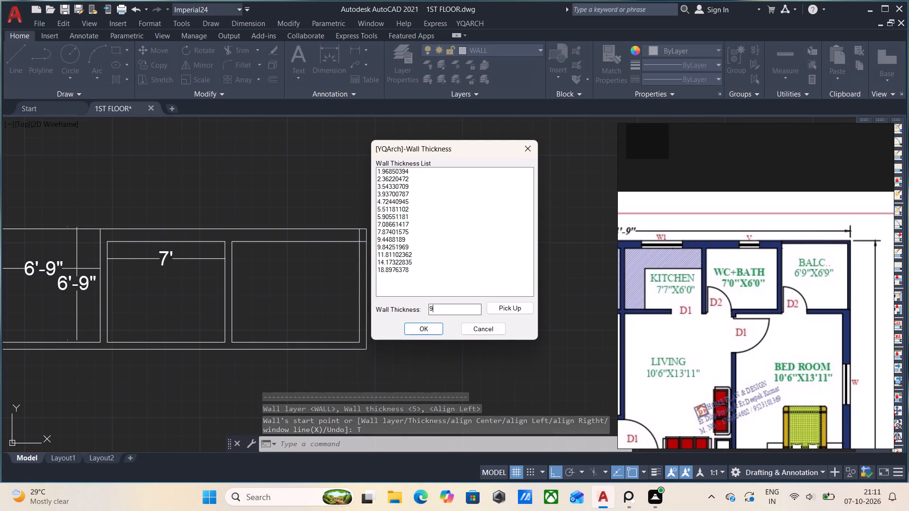
pyautogui.press('9')
pyautogui.click(436, 330)
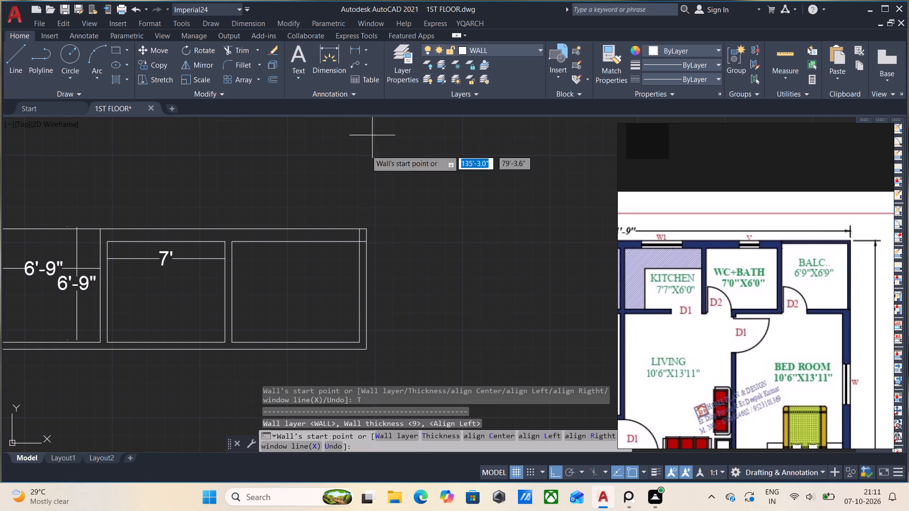
pyautogui.click(367, 231)
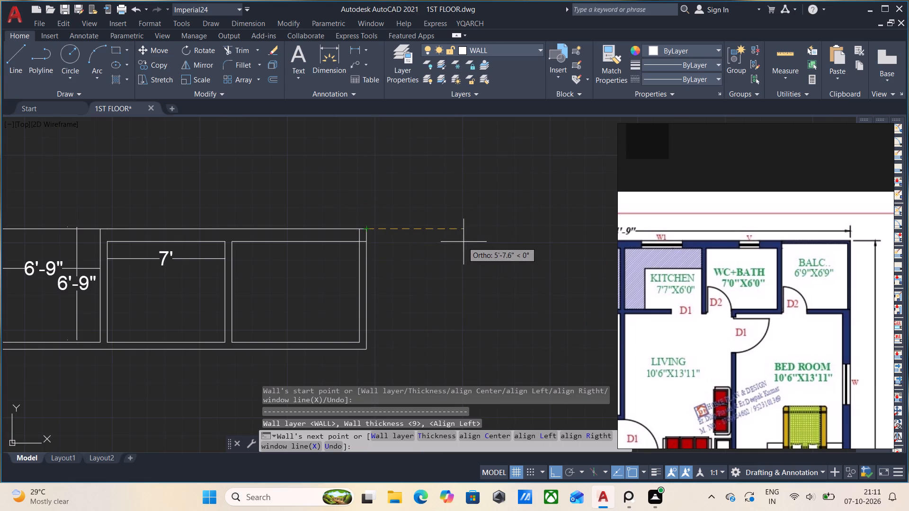
pyautogui.click(471, 241)
pyautogui.hotkey('ctrl', 'z')
pyautogui.hotkey('ctrl', 'z')
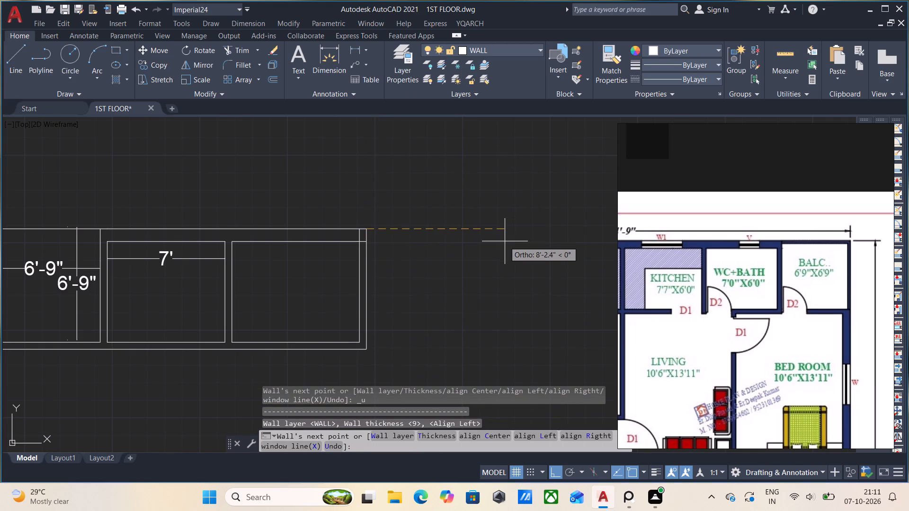
pyautogui.write("7'7")
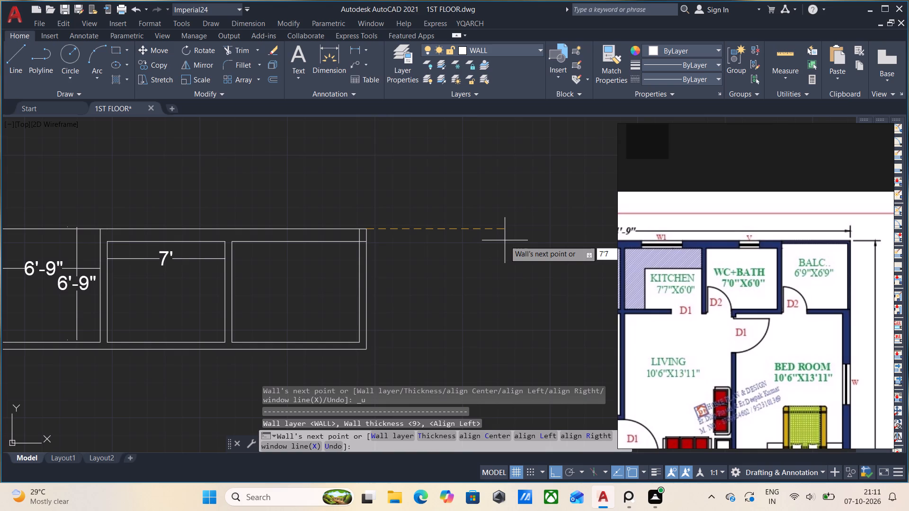
pyautogui.hotkey('shift', '"')
pyautogui.press('Return')
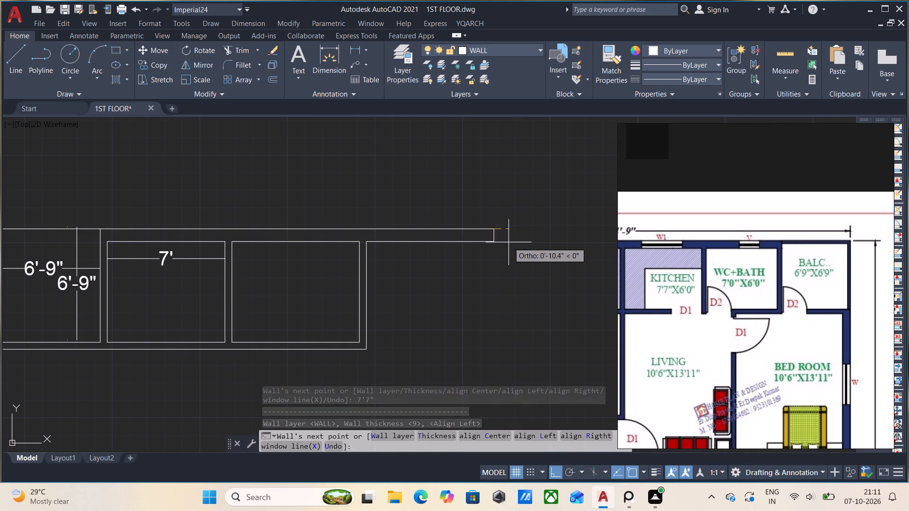
pyautogui.press('5')
pyautogui.hotkey('shift', '"')
pyautogui.press('Return')
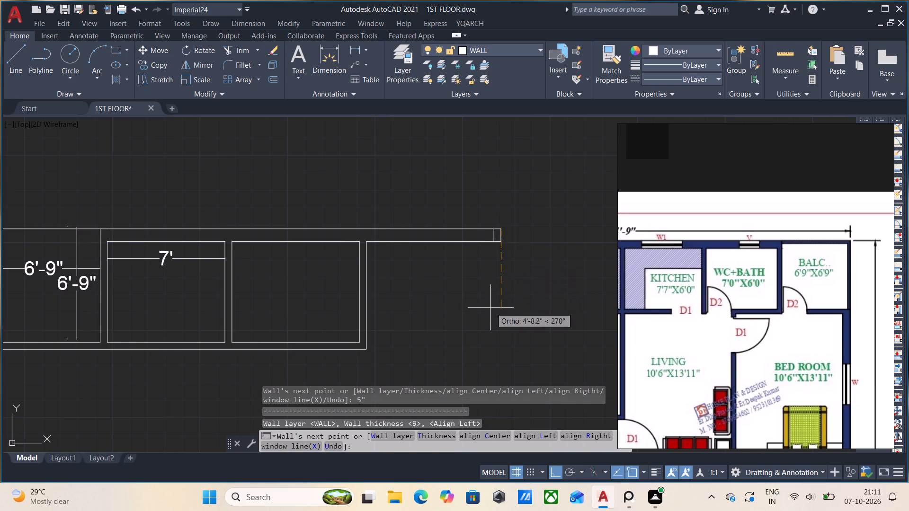
pyautogui.press('Escape')
# Draw the mirrored kitchen's side wall 6' straight down from the upper wall's outer lower corner, redoing it at 5" thickness, and extend it 5".
pyautogui.press('space')
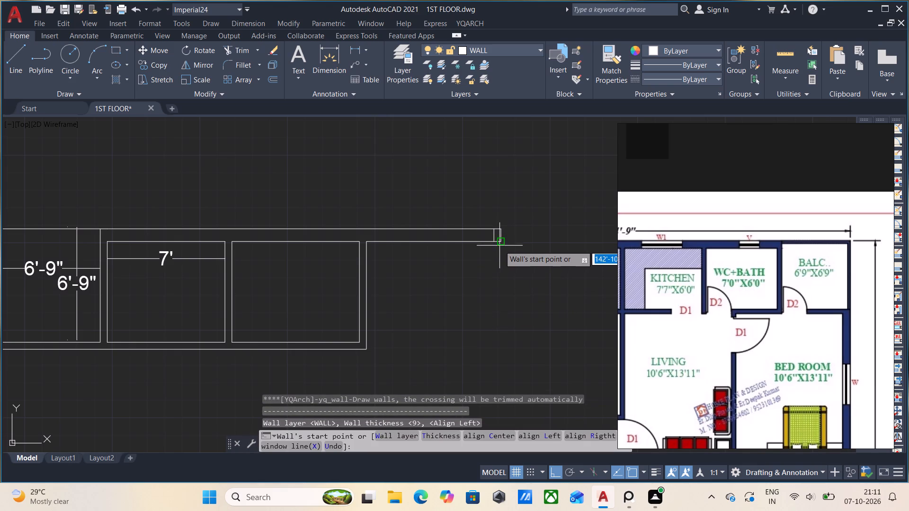
pyautogui.click(499, 245)
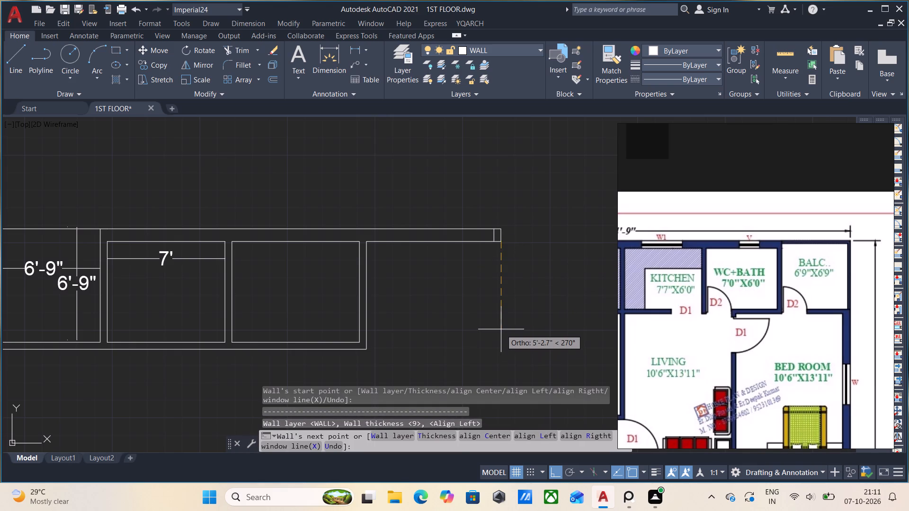
pyautogui.press('6')
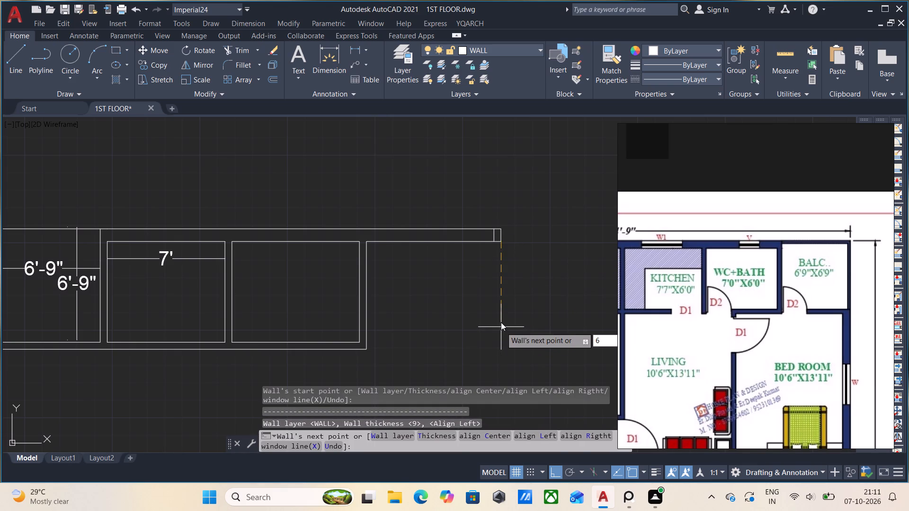
pyautogui.press("'")
pyautogui.press('Return')
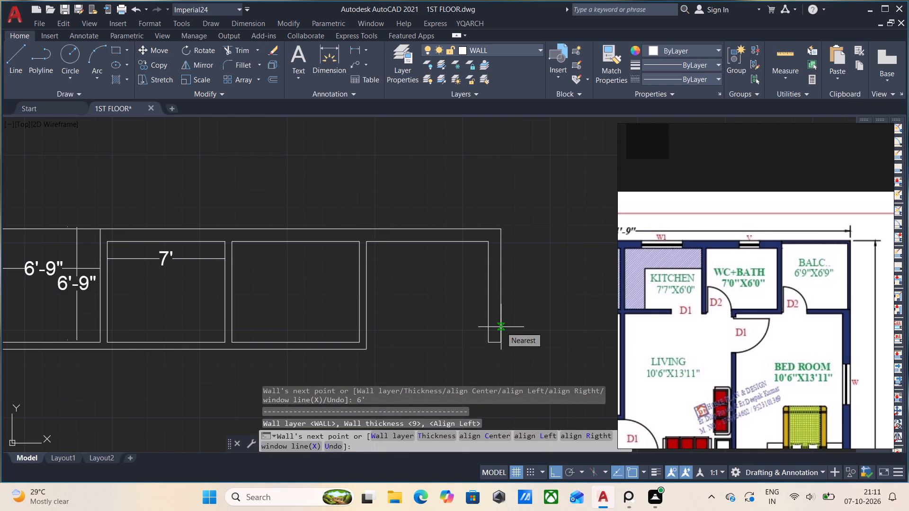
pyautogui.hotkey('ctrl', 'z')
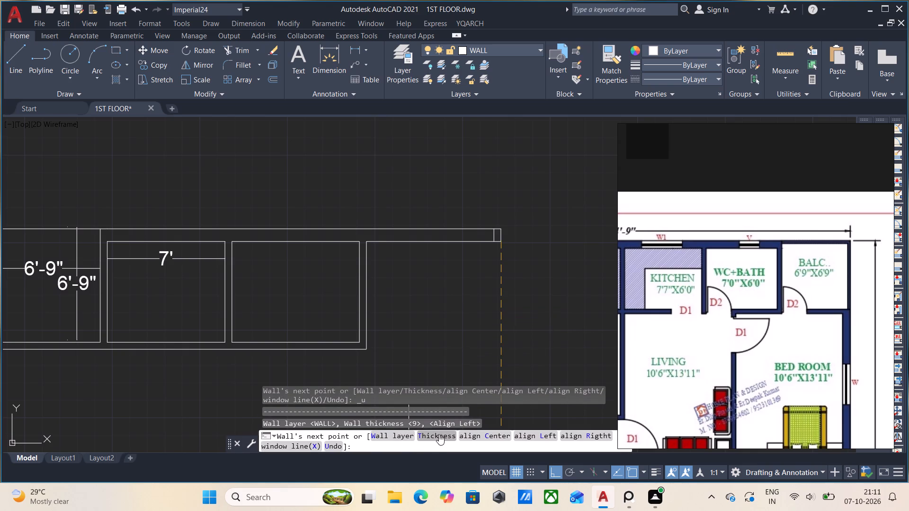
pyautogui.click(439, 433)
pyautogui.click(468, 306)
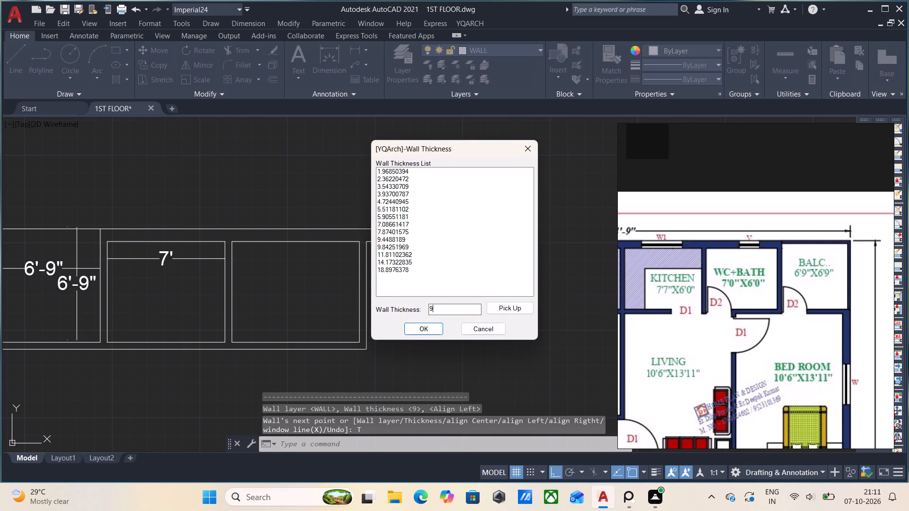
pyautogui.press('BackSpace')
pyautogui.press('5')
pyautogui.click(428, 327)
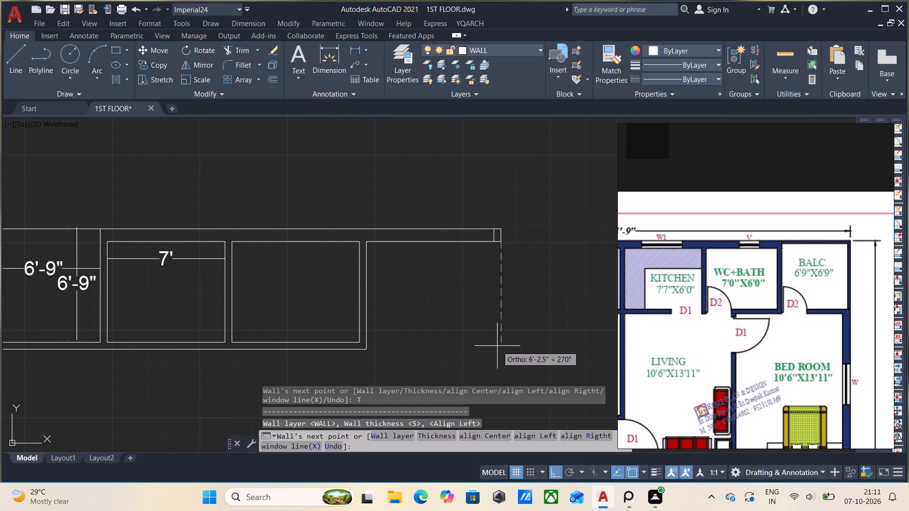
pyautogui.write("6'")
pyautogui.press('Return')
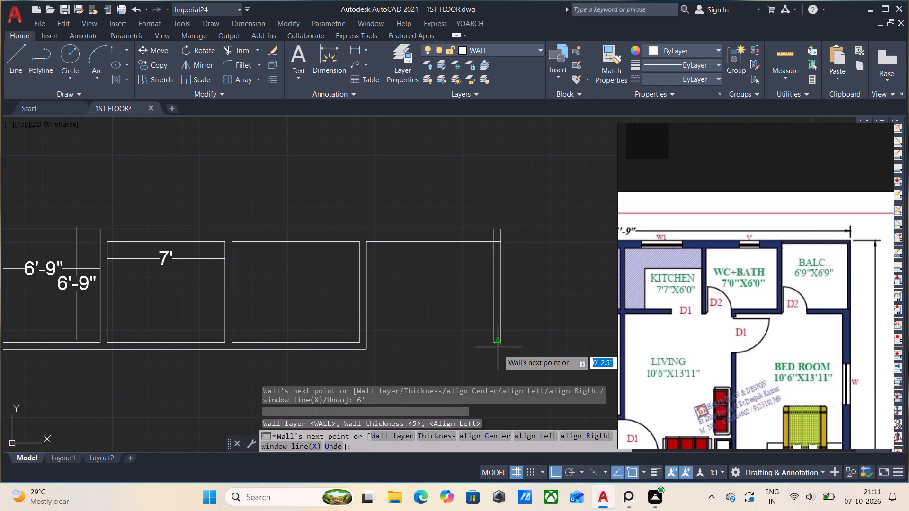
pyautogui.press('5')
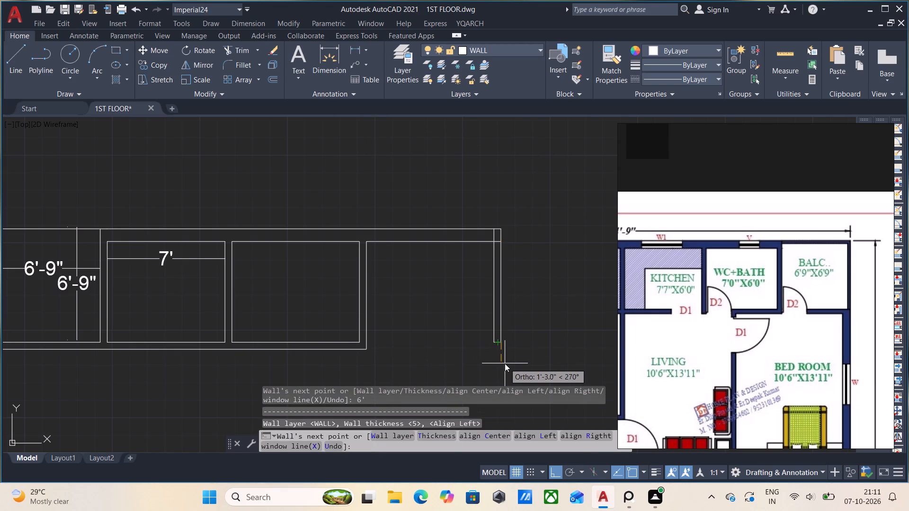
pyautogui.press('Return')
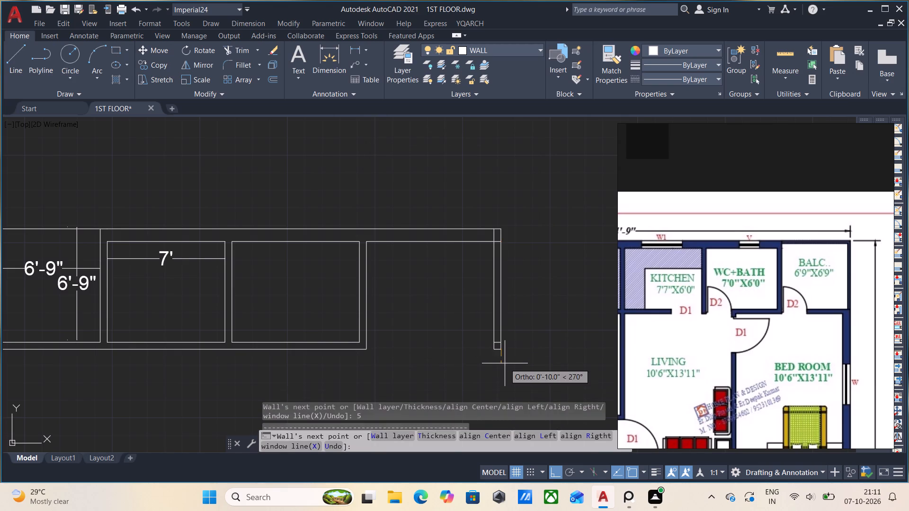
# Close the mirrored kitchen with a 5" lower wall from the side wall's lower end to the first kitchen's outer lower corner.
pyautogui.click(365, 350)
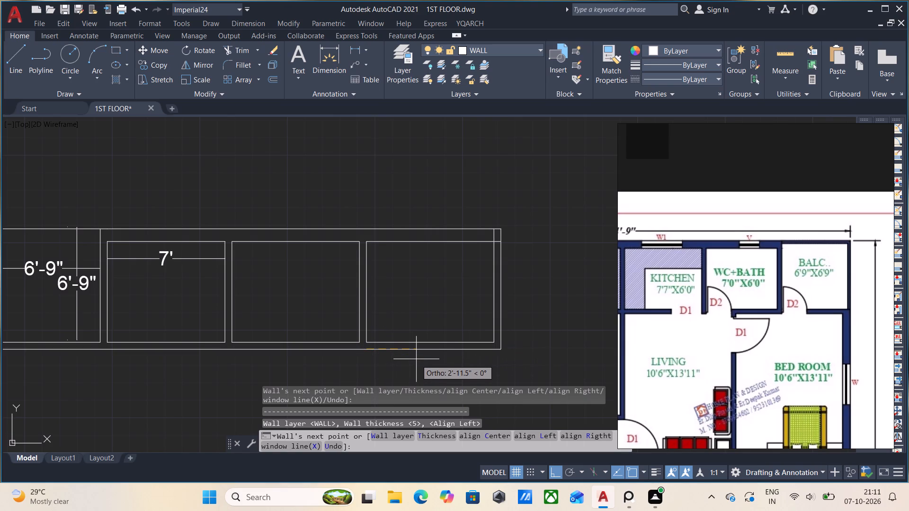
pyautogui.press('Escape')
# Draw the mirrored WC+bath's upper wall, 9" thick, from the mirrored kitchen's outer upper corner: 7' horizontally outward, extended by a further 5".
pyautogui.moveTo(473, 339); pyautogui.dragTo(382, 354, button='middle')
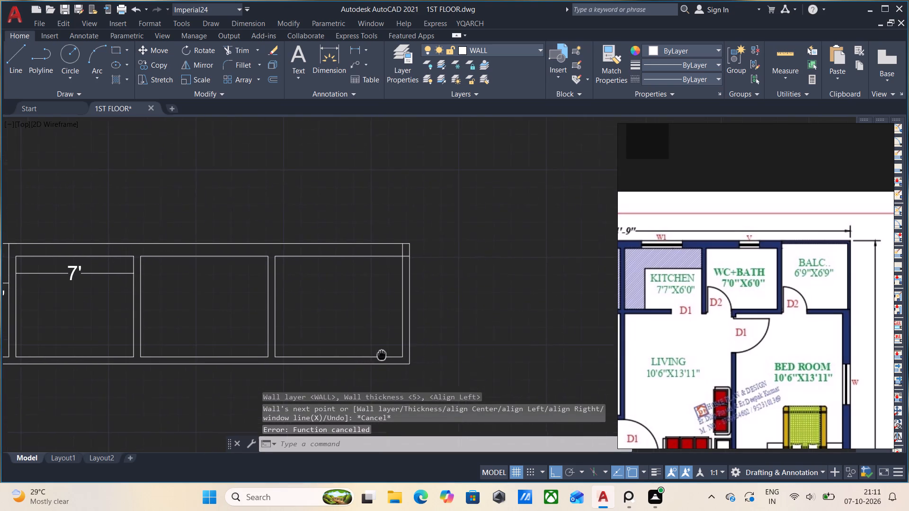
pyautogui.moveTo(382, 354); pyautogui.dragTo(376, 358, button='middle')
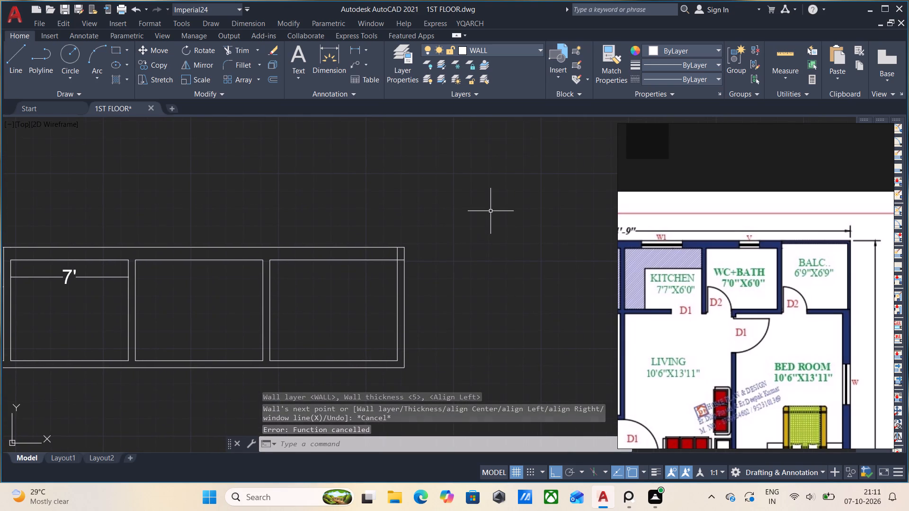
pyautogui.write('ww')
pyautogui.press('Return')
pyautogui.click(438, 435)
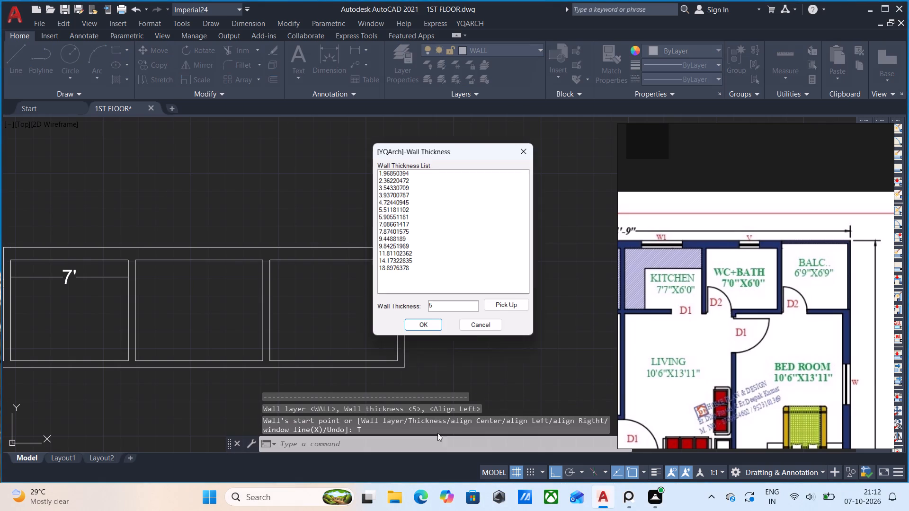
pyautogui.click(459, 307)
pyautogui.press('BackSpace')
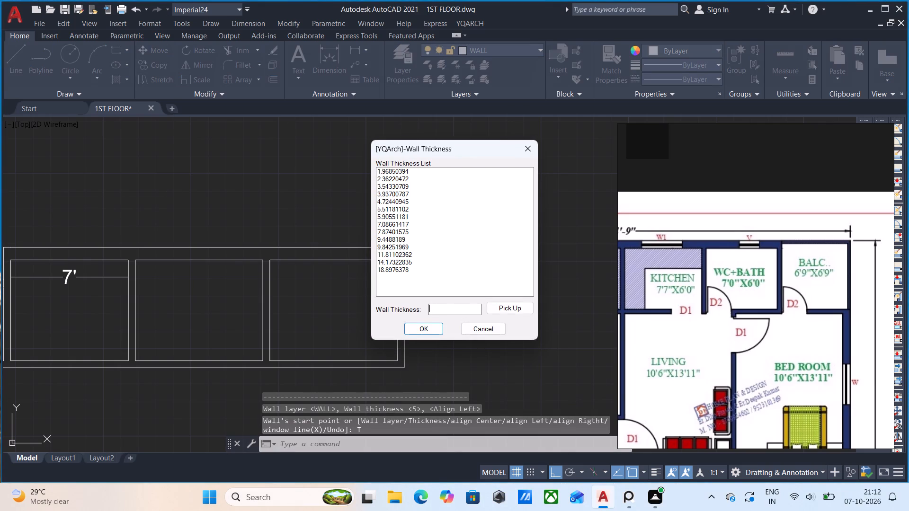
pyautogui.press('9')
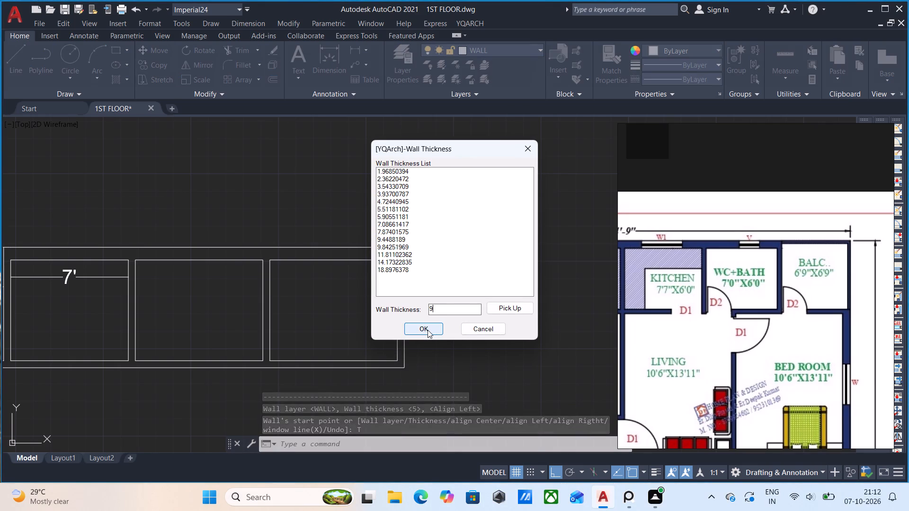
pyautogui.click(428, 330)
pyautogui.scroll(-2, 426, 286)
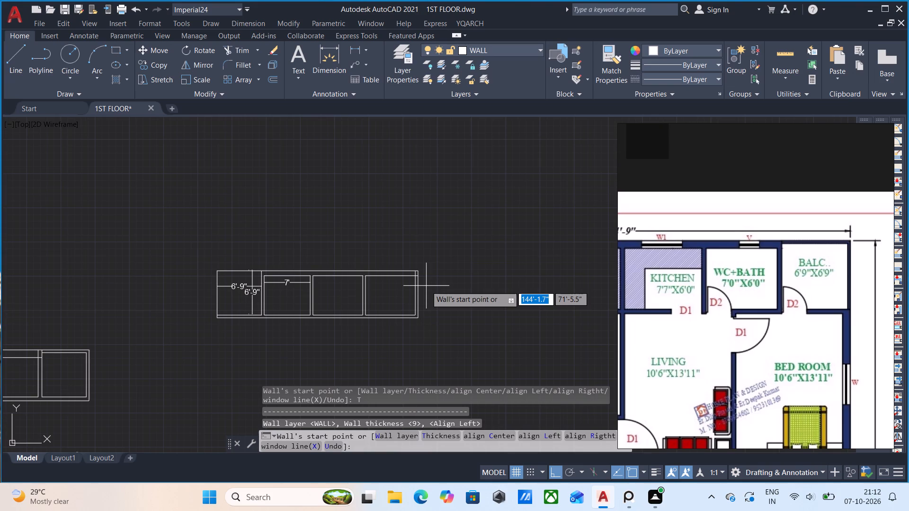
pyautogui.scroll(1, 427, 286)
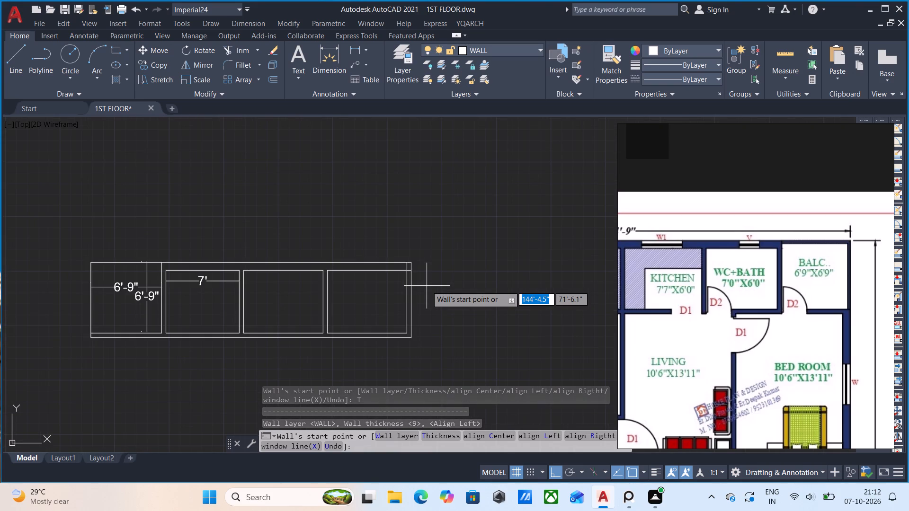
pyautogui.scroll(1, 427, 286)
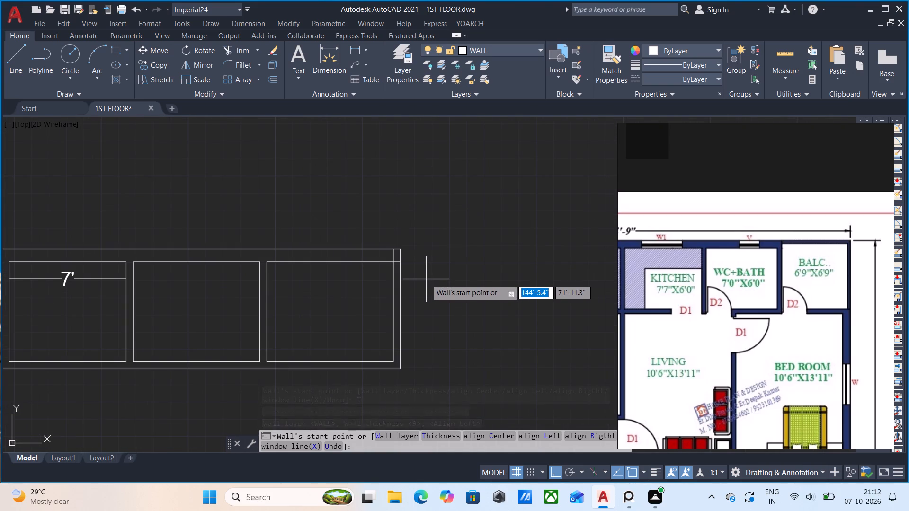
pyautogui.click(400, 251)
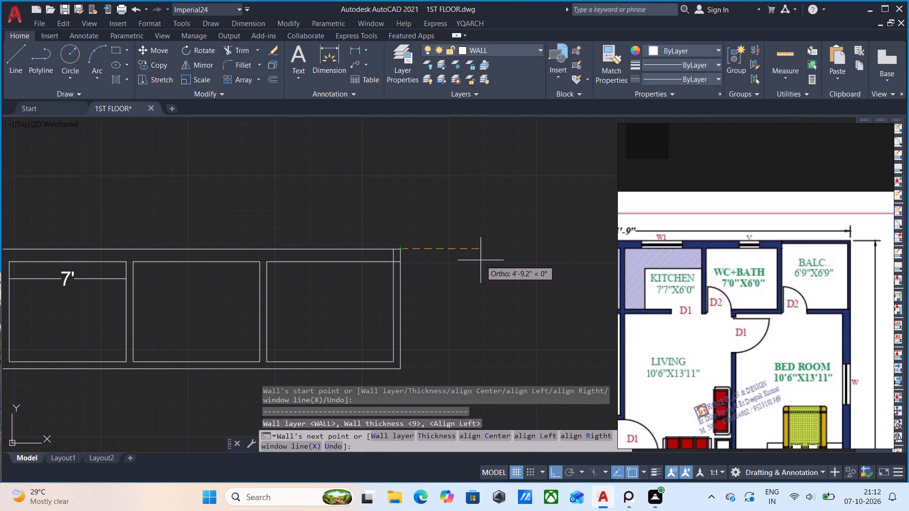
pyautogui.press('7')
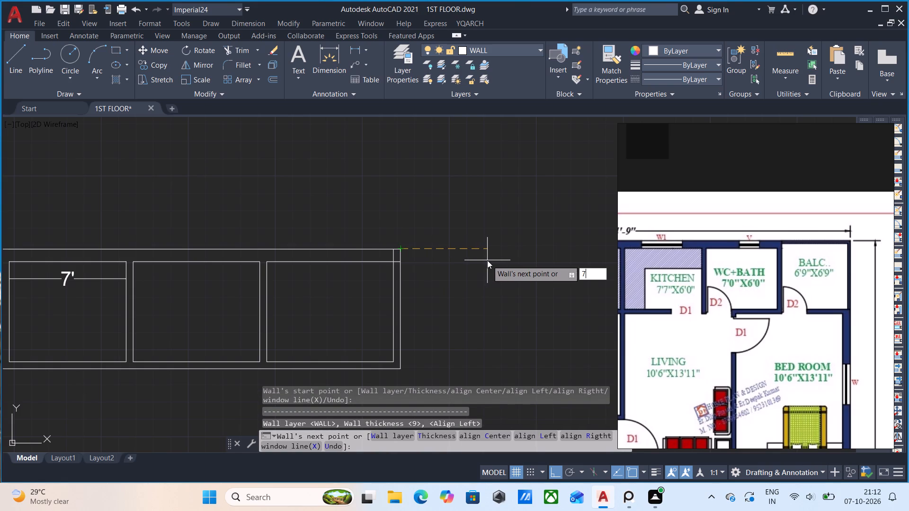
pyautogui.press("'")
pyautogui.press('Return')
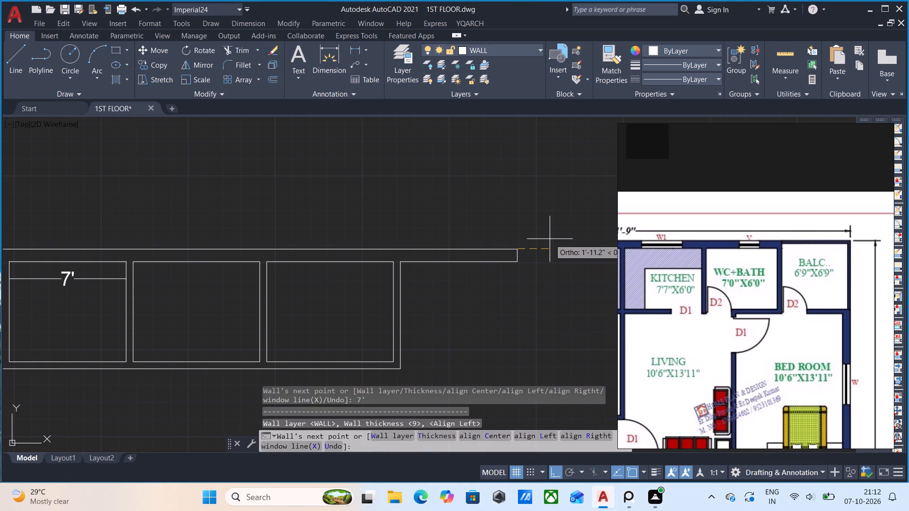
pyautogui.press('5')
pyautogui.press('Return')
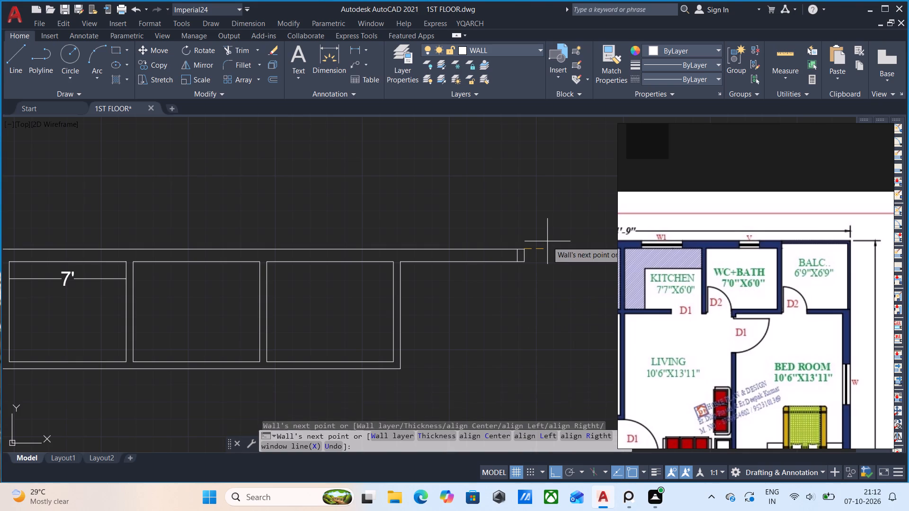
pyautogui.press('Escape')
# Draw the mirrored WC+bath's side wall, 5" thick, 6' straight down from the upper wall's outer lower corner, and extend it 5".
pyautogui.press('space')
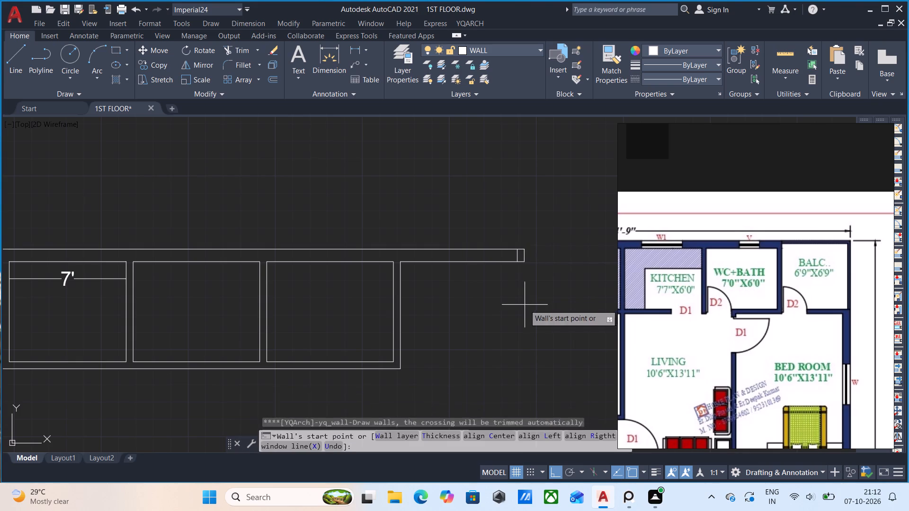
pyautogui.click(441, 437)
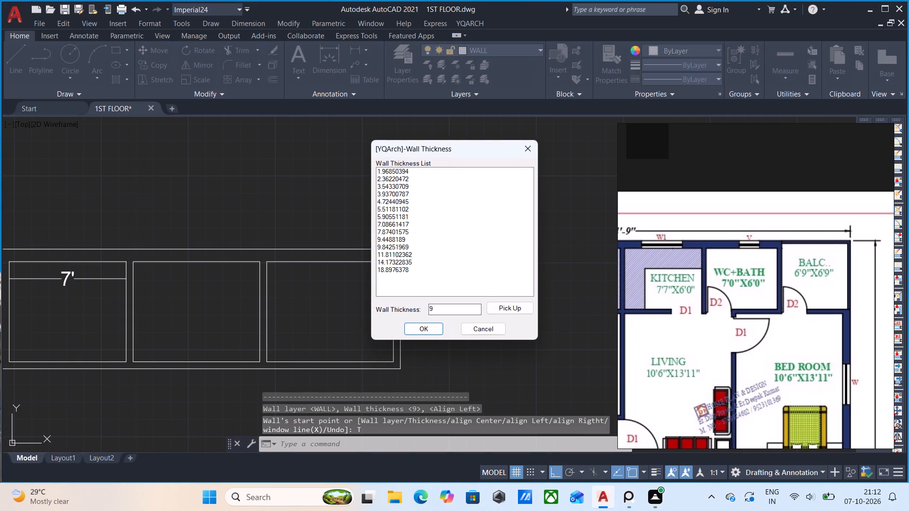
pyautogui.click(453, 310)
pyautogui.press('BackSpace')
pyautogui.press('5')
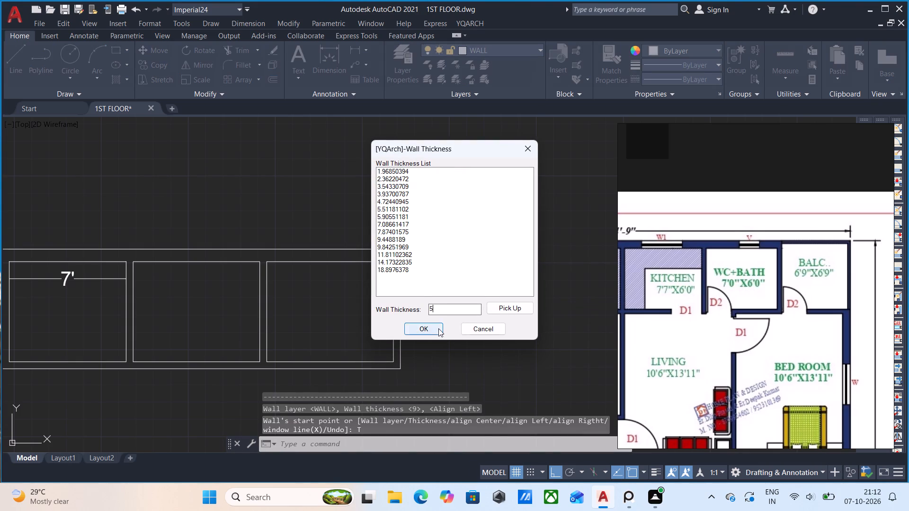
pyautogui.click(438, 328)
pyautogui.click(526, 262)
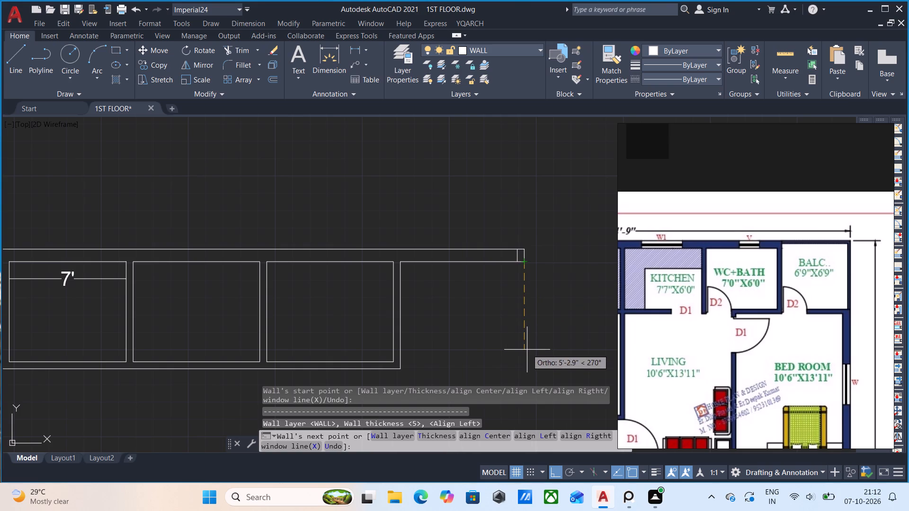
pyautogui.press('6')
pyautogui.press("'")
pyautogui.press('Return')
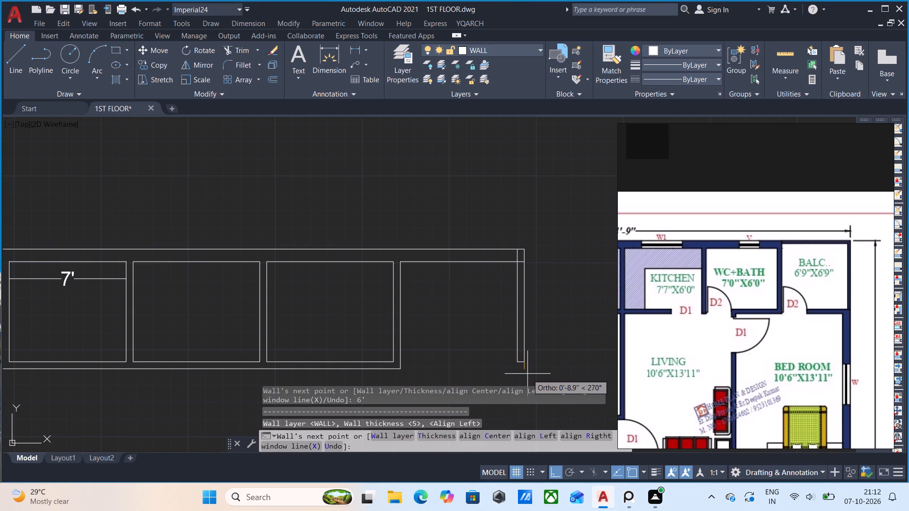
pyautogui.press('5')
pyautogui.press('Return')
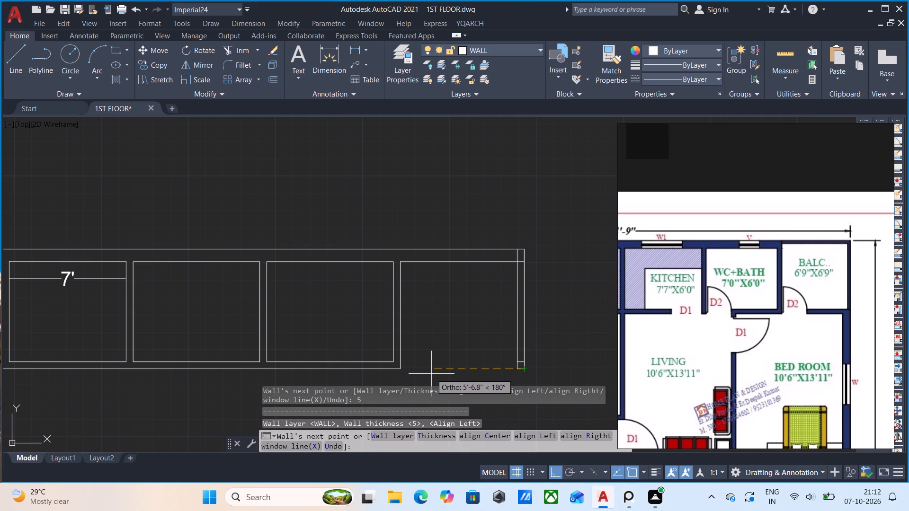
# Close the mirrored WC+bath with a 5" lower wall from the side wall's lower end to the mirrored kitchen's outer lower corner.
pyautogui.click(401, 370)
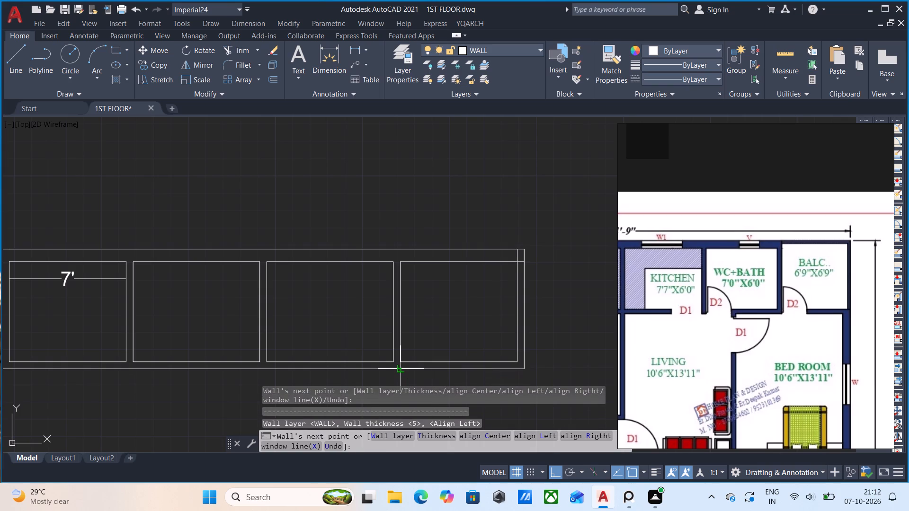
pyautogui.press('Escape')
# Check the mirrored WC+bath's inner width and depth with the quick measure tool.
pyautogui.moveTo(512, 323); pyautogui.dragTo(446, 309, button='middle')
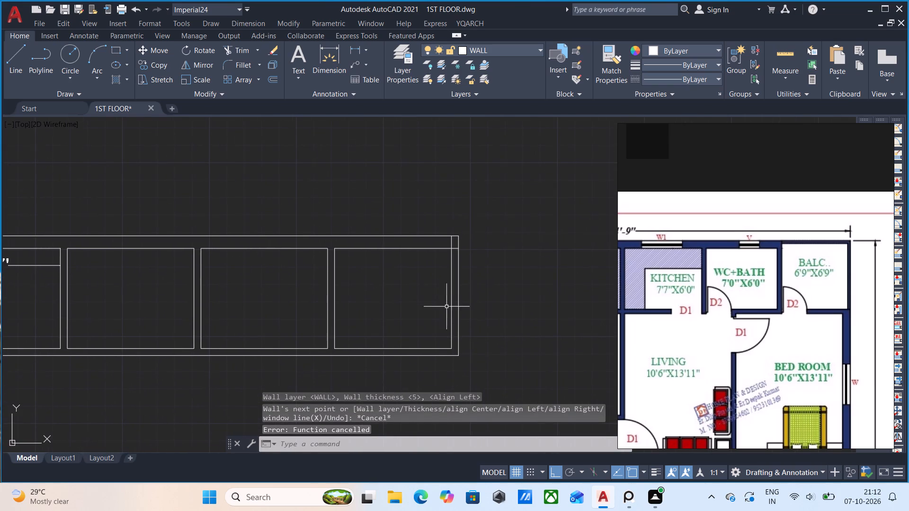
pyautogui.click(784, 78)
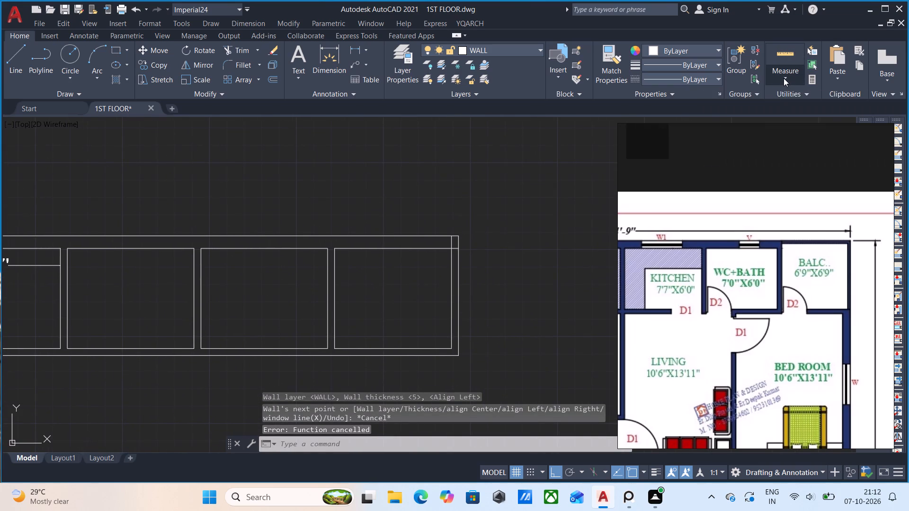
pyautogui.click(784, 93)
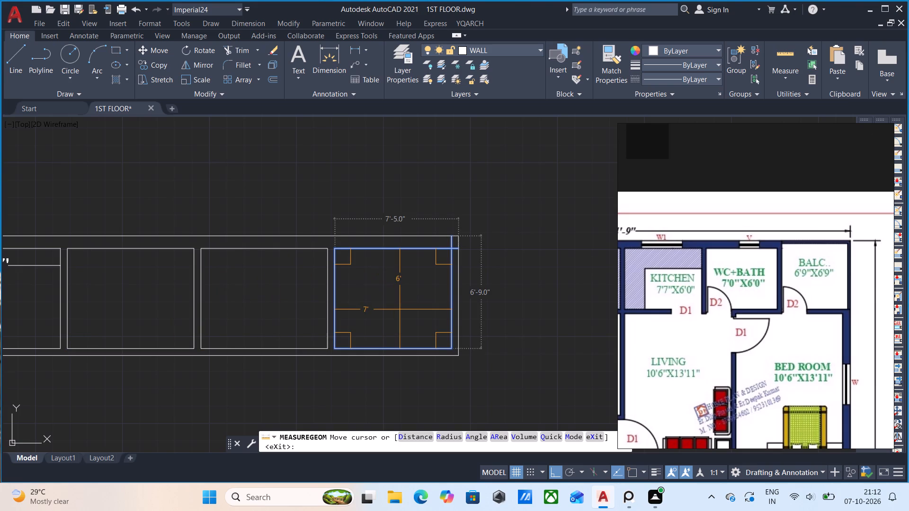
pyautogui.press('Escape')
# Draw the mirrored balcony's upper wall, 9" thick, from the WC+bath's outer upper corner: 6'9" horizontally outward, extended by a further 5".
pyautogui.moveTo(504, 339); pyautogui.dragTo(410, 335, button='middle')
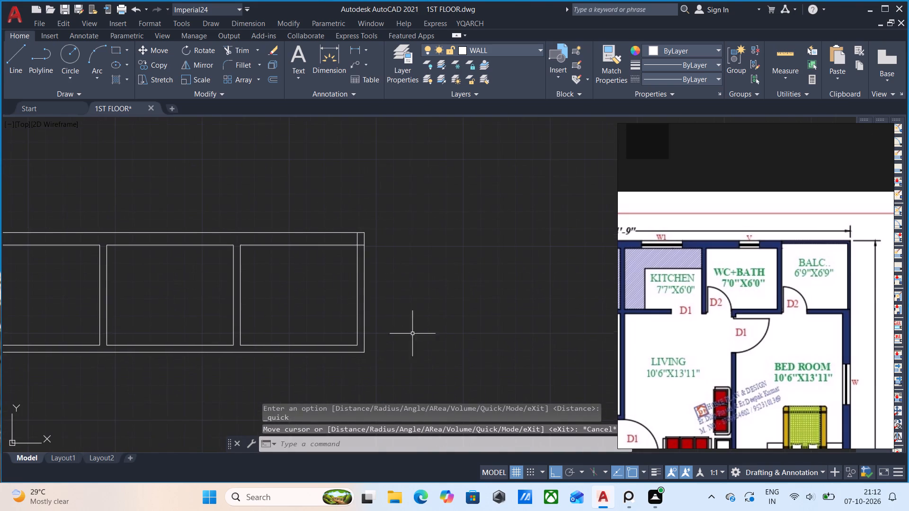
pyautogui.write('ww')
pyautogui.press('Return')
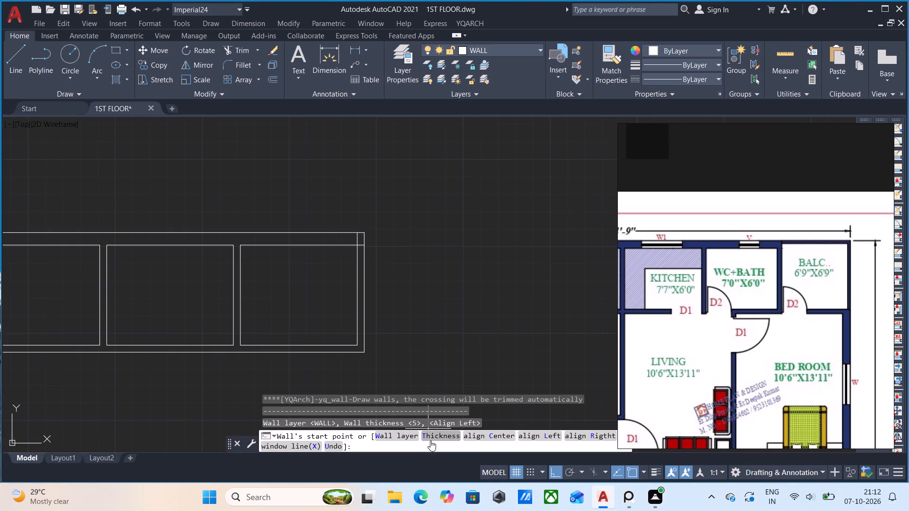
pyautogui.click(431, 434)
pyautogui.click(454, 310)
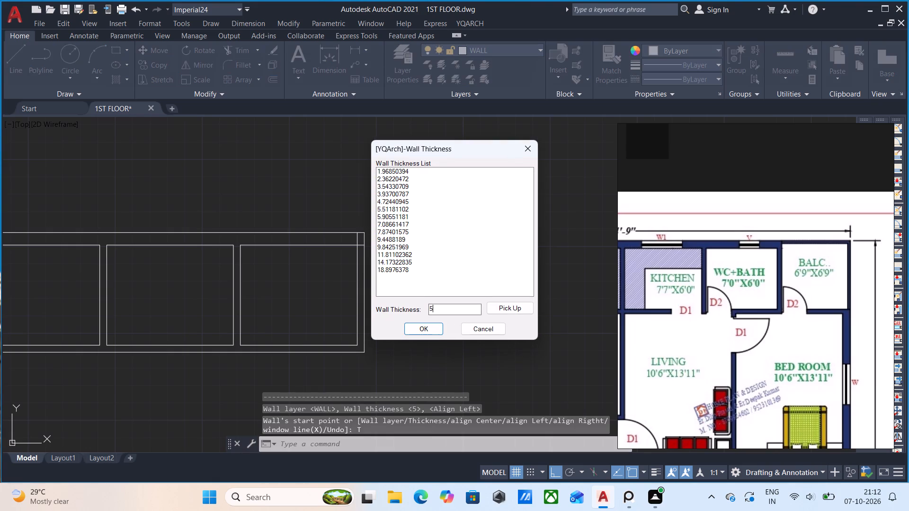
pyautogui.press('BackSpace')
pyautogui.press('9')
pyautogui.click(436, 329)
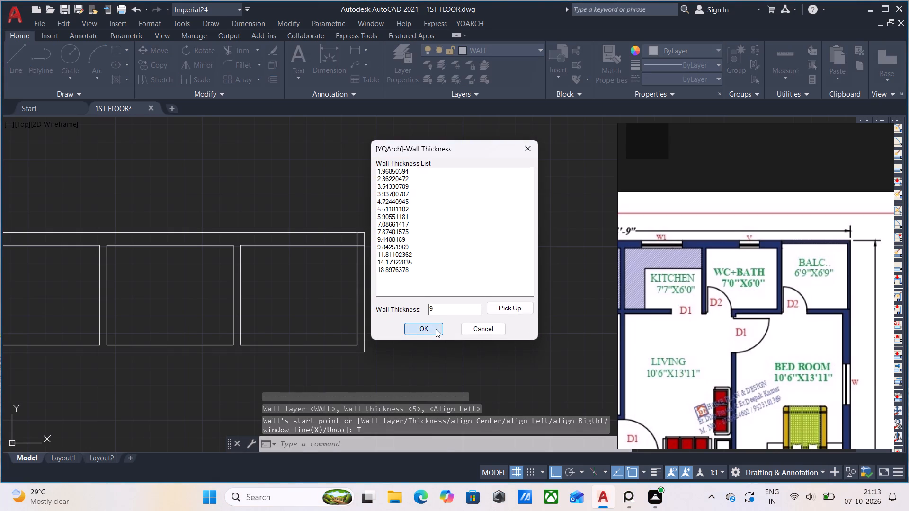
pyautogui.click(363, 237)
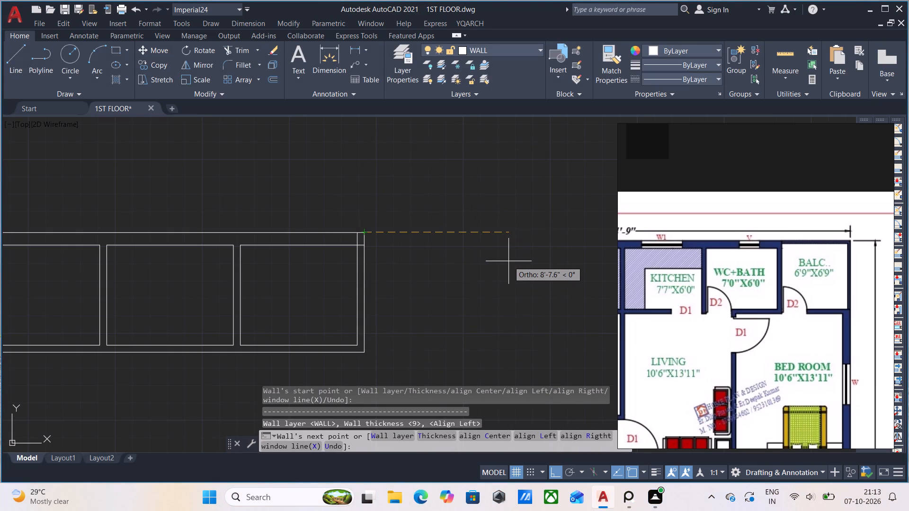
pyautogui.press('6')
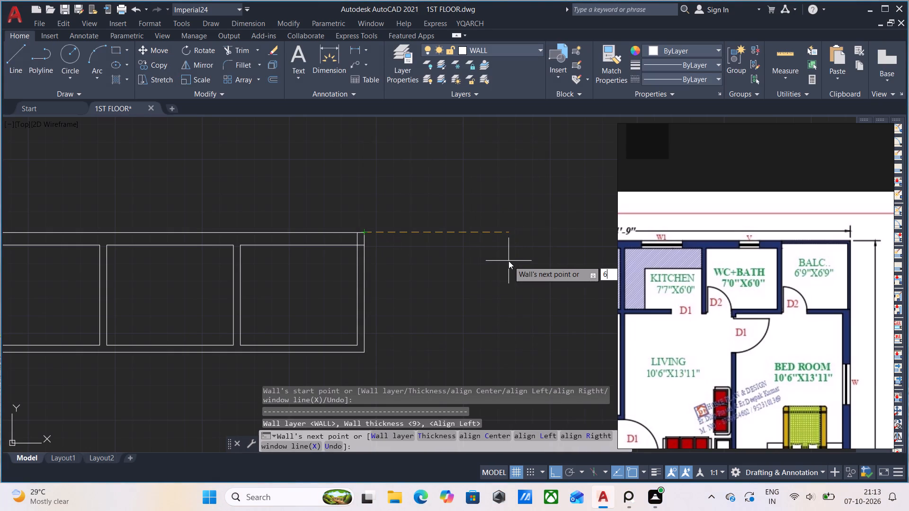
pyautogui.press("'")
pyautogui.press('9')
pyautogui.hotkey('shift', '"')
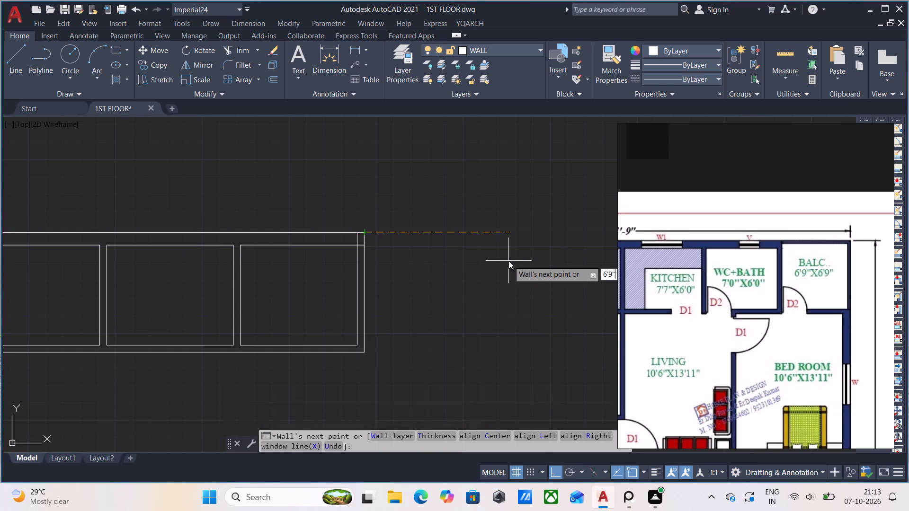
pyautogui.press('Return')
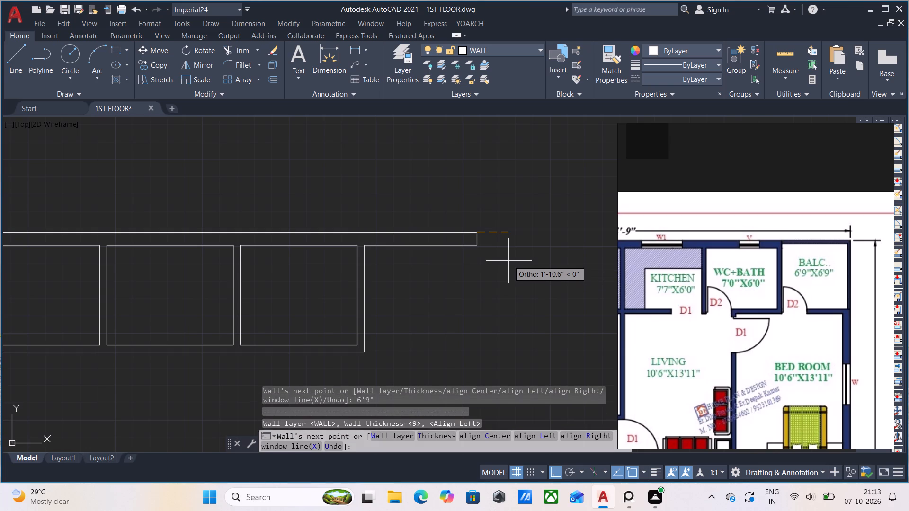
pyautogui.press('5')
pyautogui.press('Return')
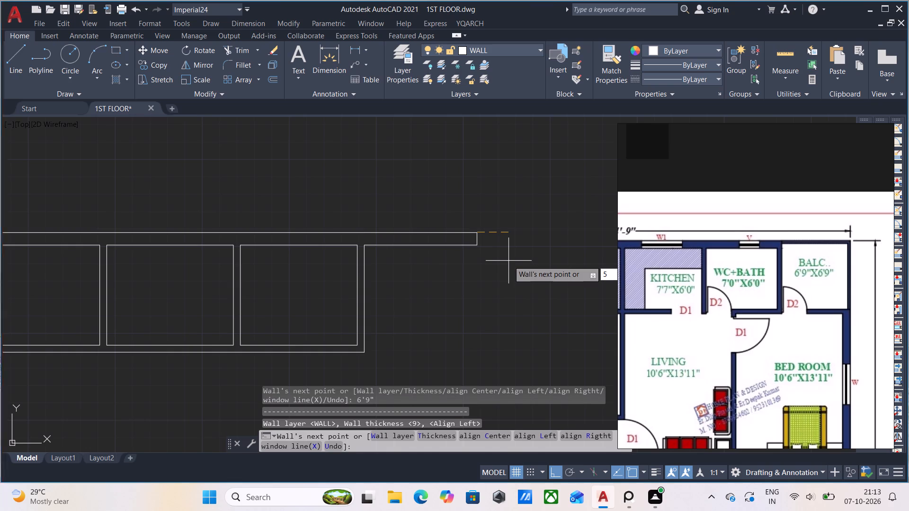
pyautogui.press('Escape')
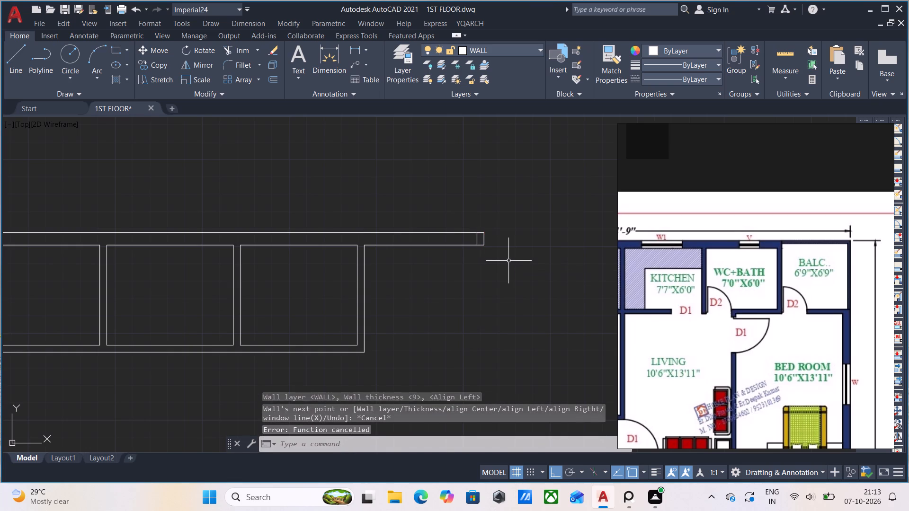
# Draw the mirrored balcony's side wall, 5" thick, 6' straight down from the upper wall's outer lower corner, and extend it 5".
pyautogui.press('space')
pyautogui.click(433, 434)
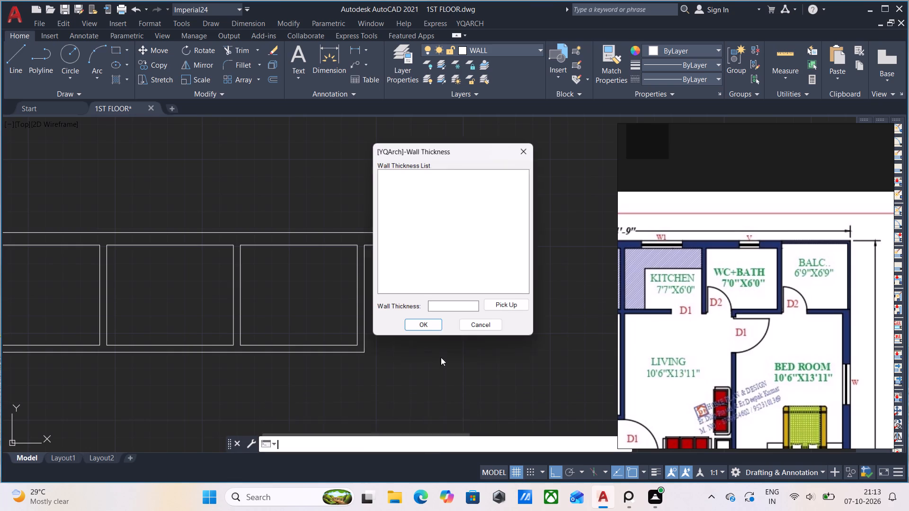
pyautogui.click(461, 308)
pyautogui.press('BackSpace')
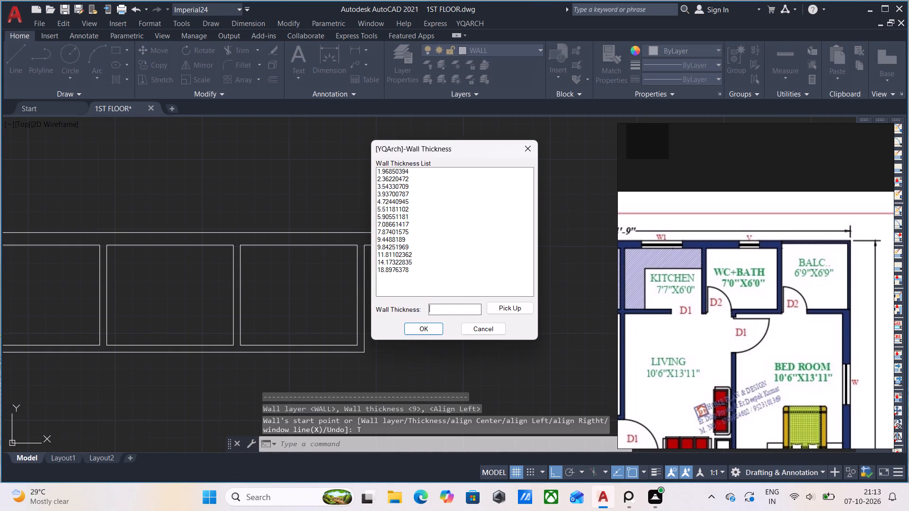
pyautogui.press('5')
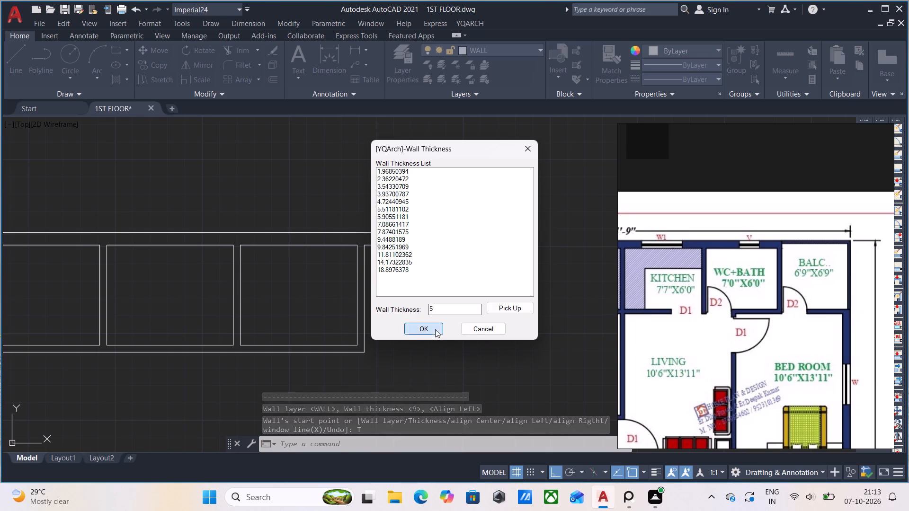
pyautogui.click(435, 329)
pyautogui.click(483, 247)
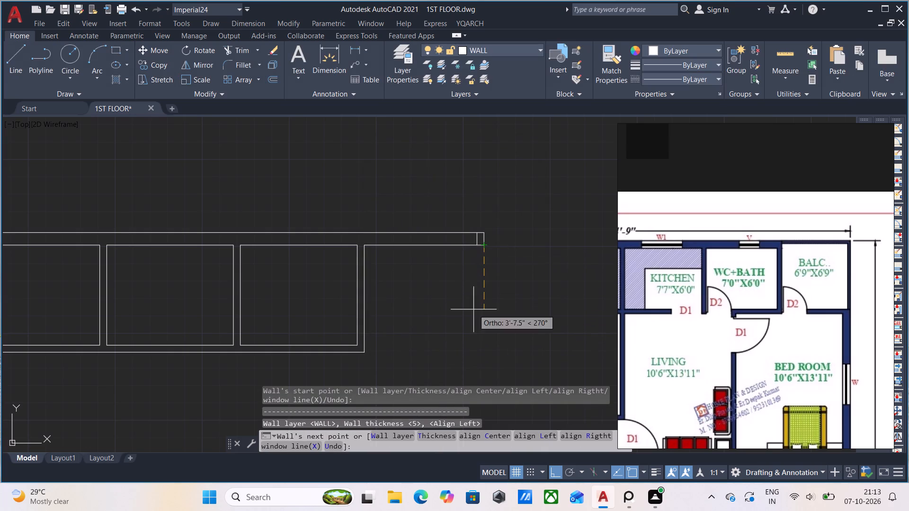
pyautogui.press('6')
pyautogui.press("'")
pyautogui.press('Return')
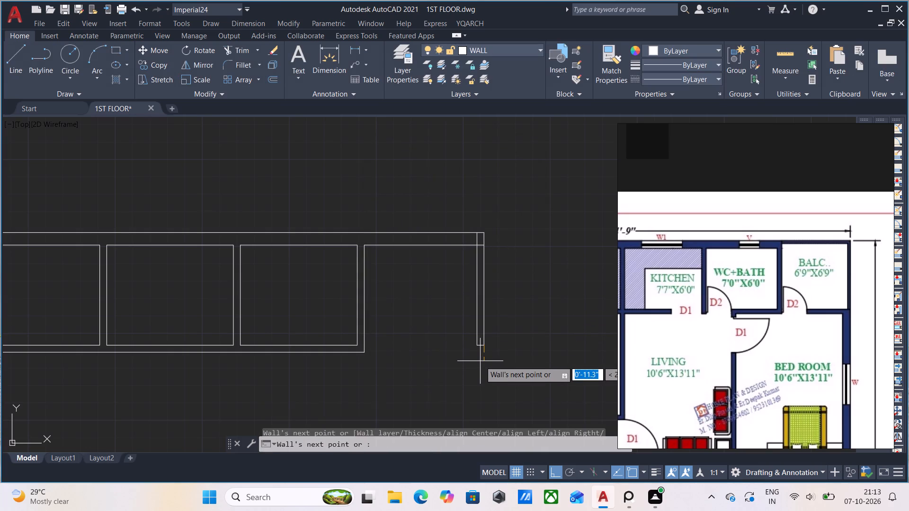
pyautogui.press('5')
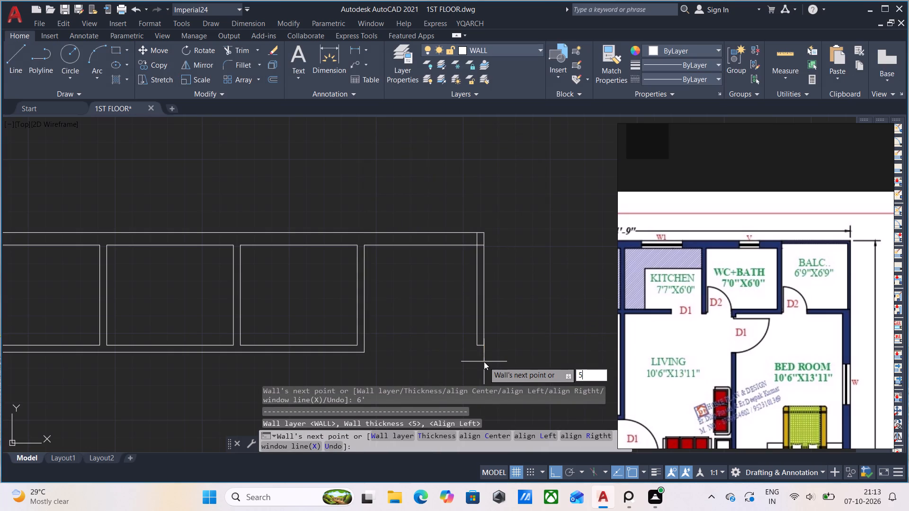
pyautogui.press('Return')
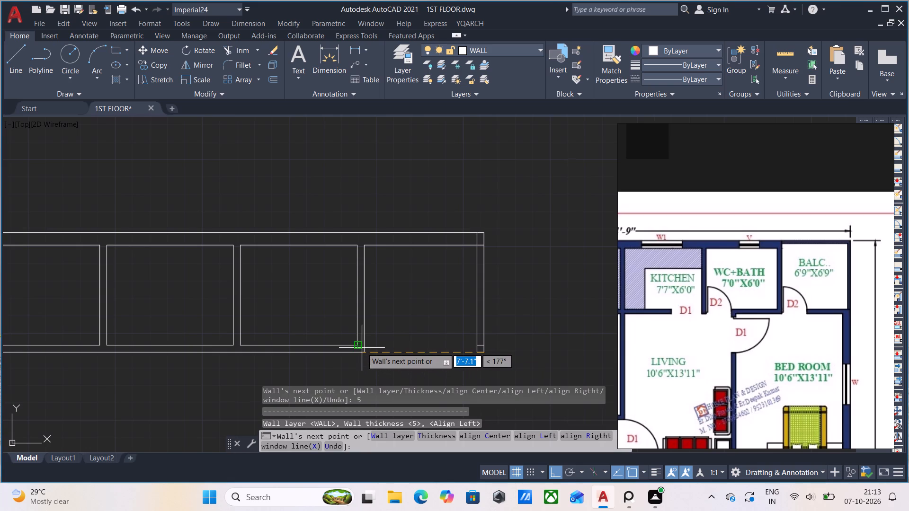
# Close the mirrored balcony with a 5" lower wall from the side wall's lower end to the mirrored WC+bath's outer lower corner.
pyautogui.click(365, 352)
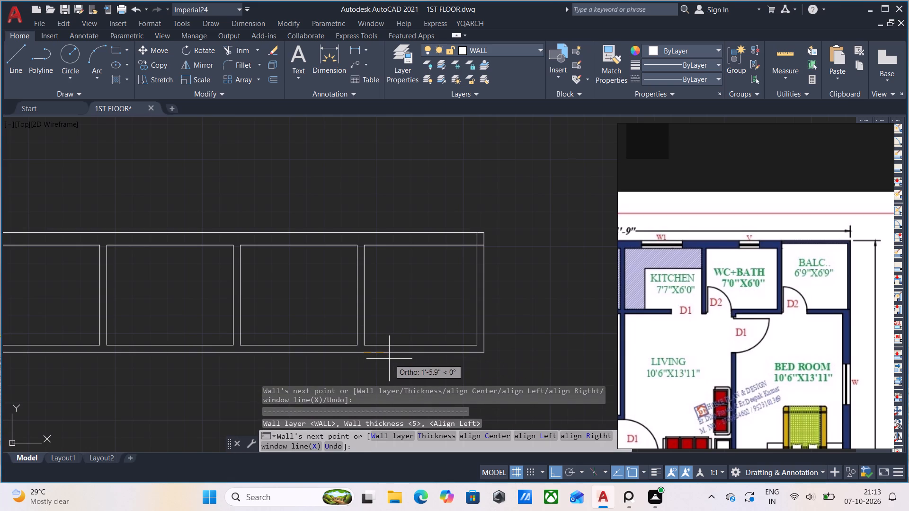
pyautogui.press('Escape')
# Check the mirrored balcony's inner width and depth with the quick measure tool.
pyautogui.moveTo(509, 333); pyautogui.dragTo(520, 301, button='middle')
pyautogui.scroll(-1, 522, 300)
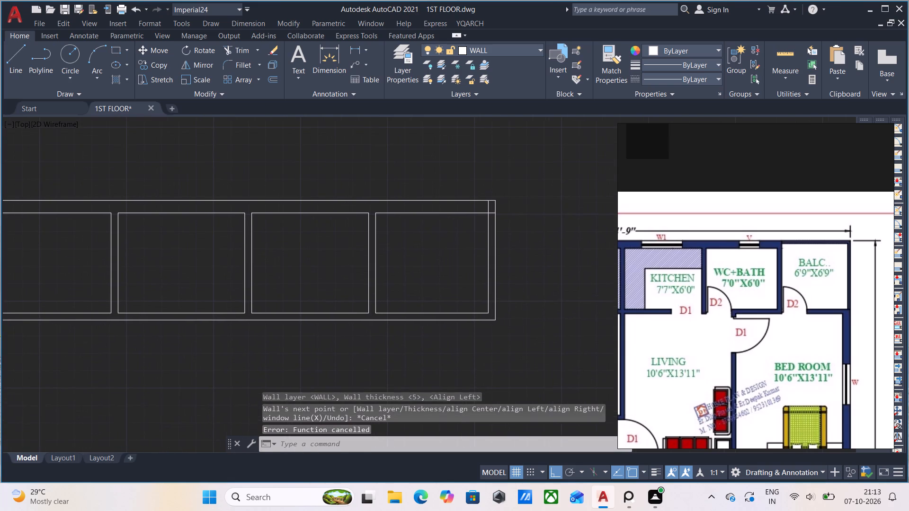
pyautogui.moveTo(524, 305); pyautogui.dragTo(545, 311, button='middle')
pyautogui.scroll(1, 558, 271)
pyautogui.moveTo(558, 272); pyautogui.dragTo(556, 286, button='middle')
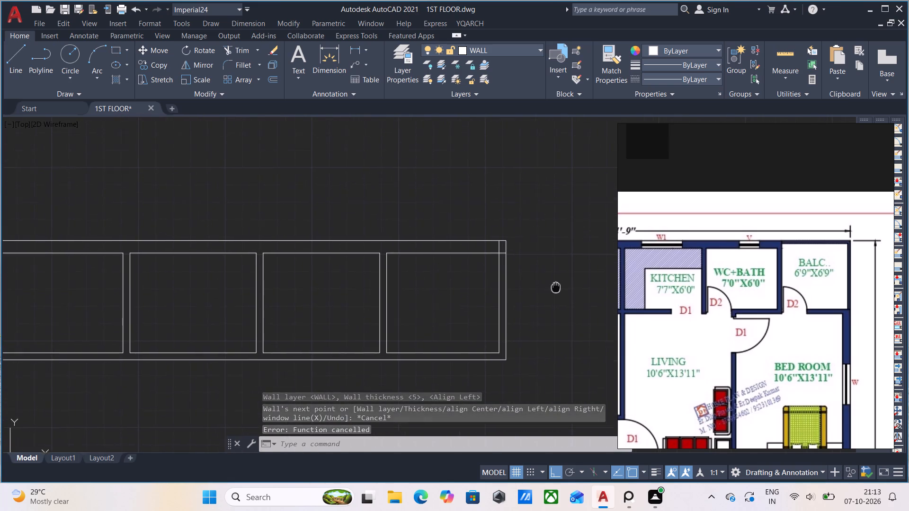
pyautogui.moveTo(556, 286); pyautogui.dragTo(551, 305, button='middle')
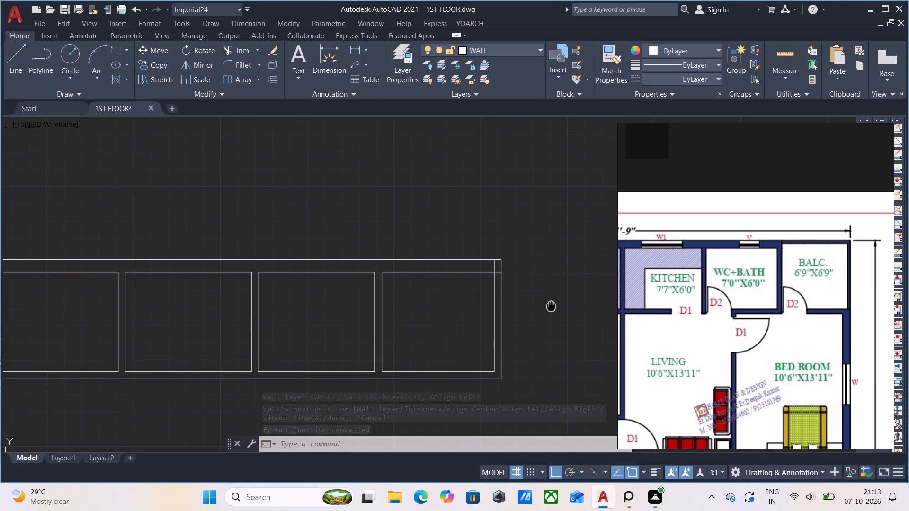
pyautogui.moveTo(551, 305); pyautogui.dragTo(551, 293, button='middle')
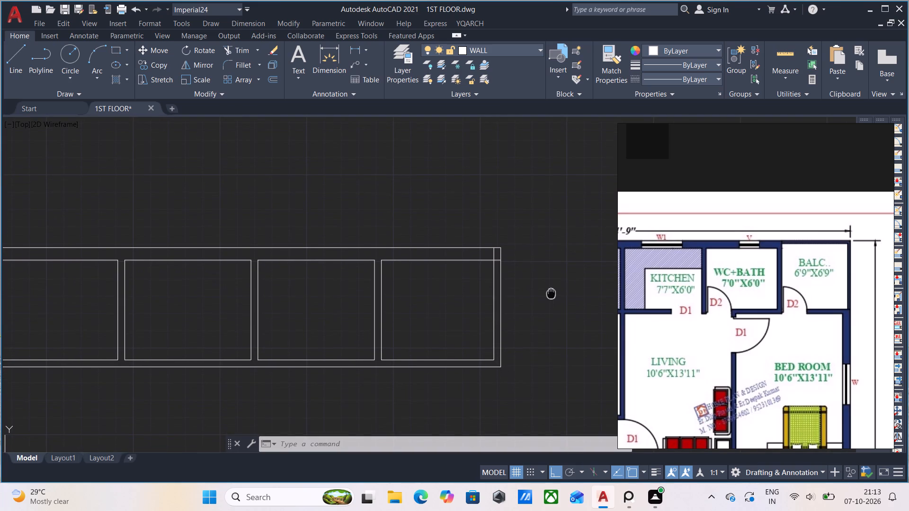
pyautogui.moveTo(551, 293); pyautogui.dragTo(569, 298, button='middle')
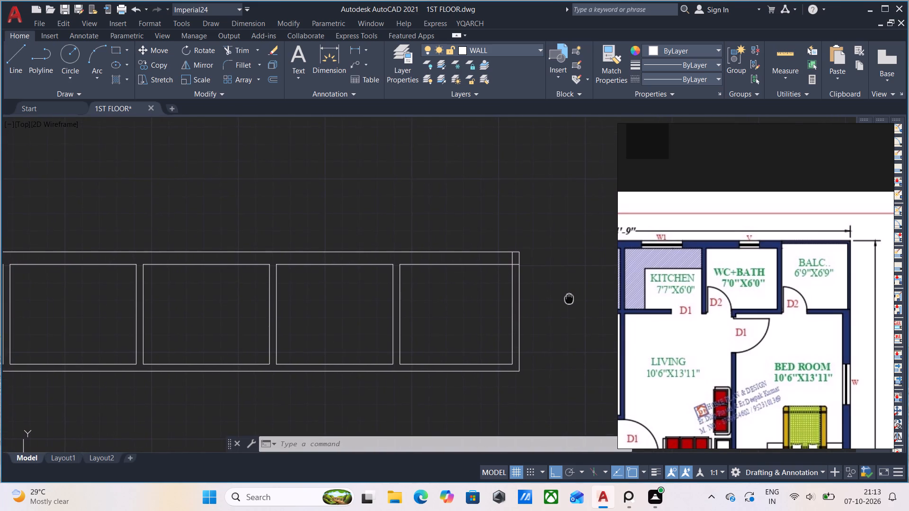
pyautogui.moveTo(569, 298); pyautogui.dragTo(573, 302, button='middle')
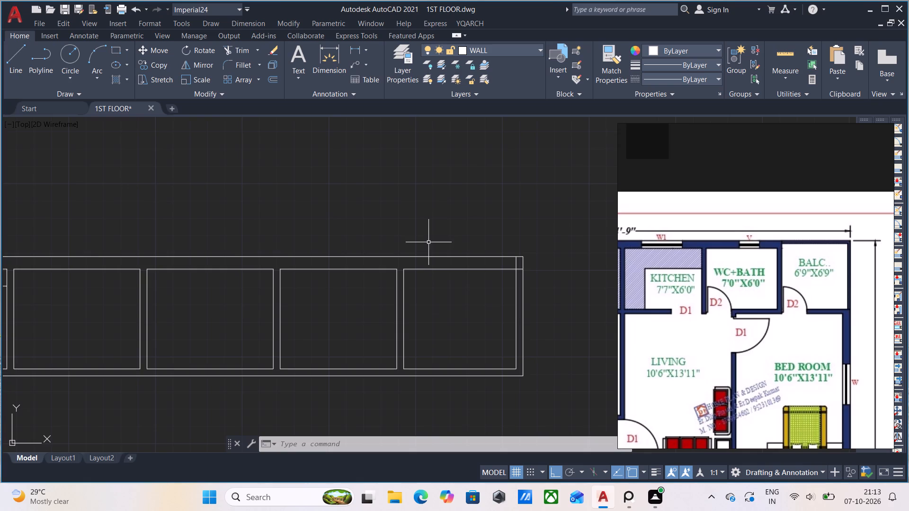
pyautogui.scroll(1, 429, 285)
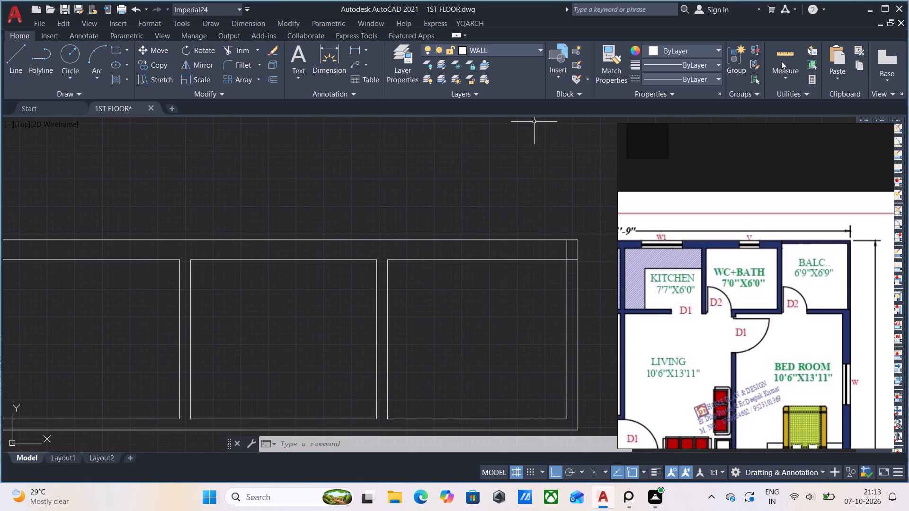
pyautogui.click(787, 79)
pyautogui.click(789, 106)
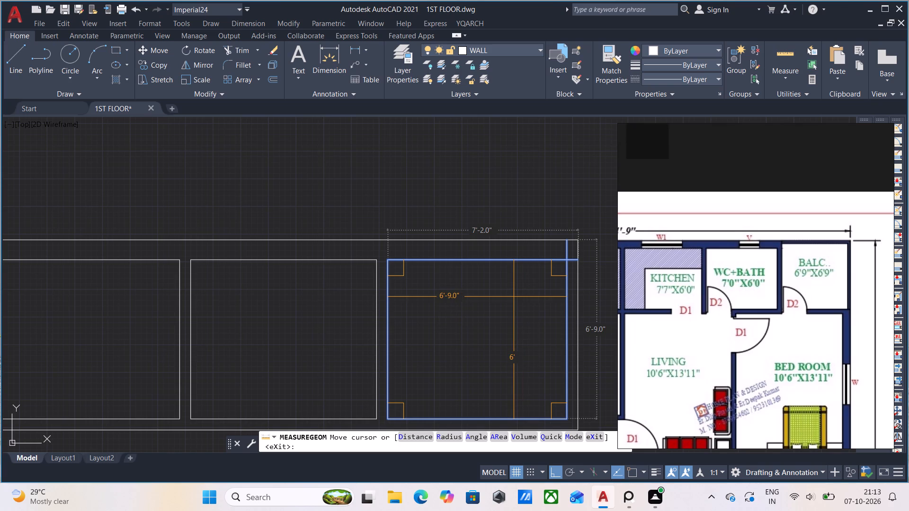
pyautogui.scroll(-1, 513, 295)
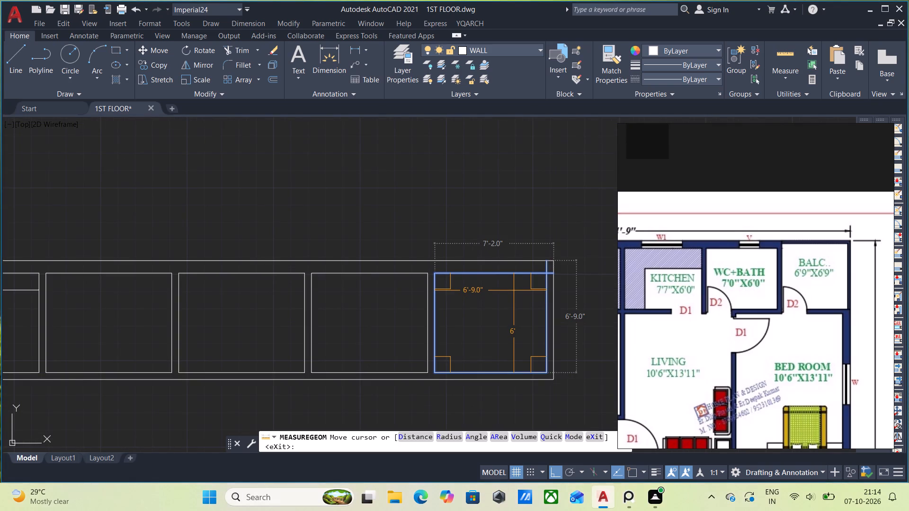
pyautogui.press('Escape')
# Draw a vertical line across the upper wall from the balcony's inner upper corner beside the WC+bath to the outer wall line.
pyautogui.scroll(1, 512, 259)
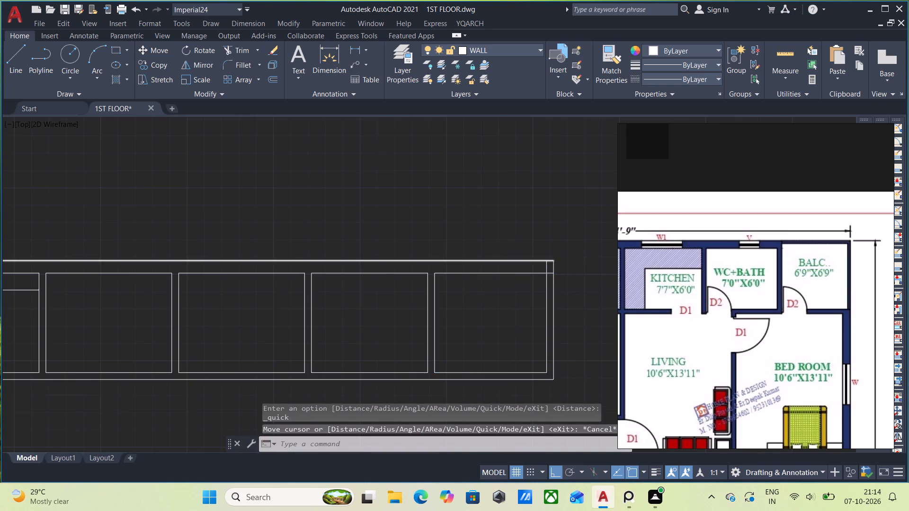
pyautogui.press('l')
pyautogui.press('Return')
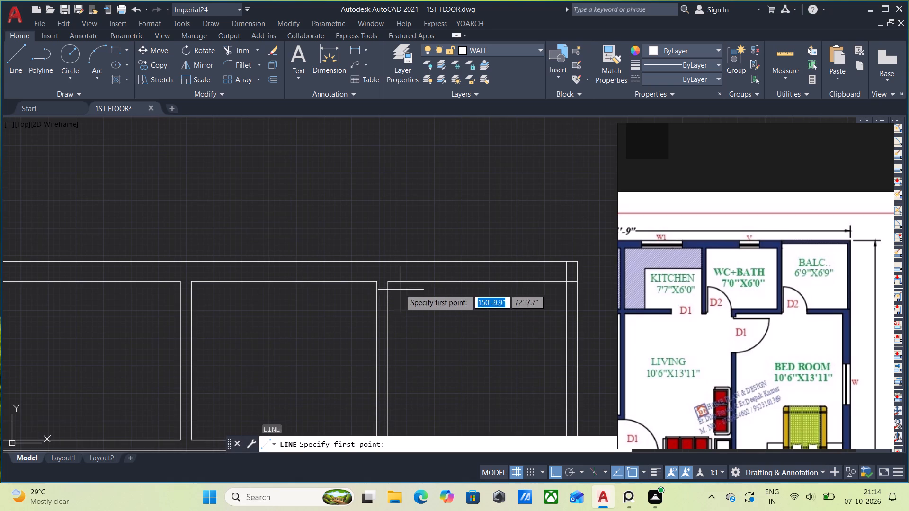
pyautogui.click(388, 281)
pyautogui.click(387, 260)
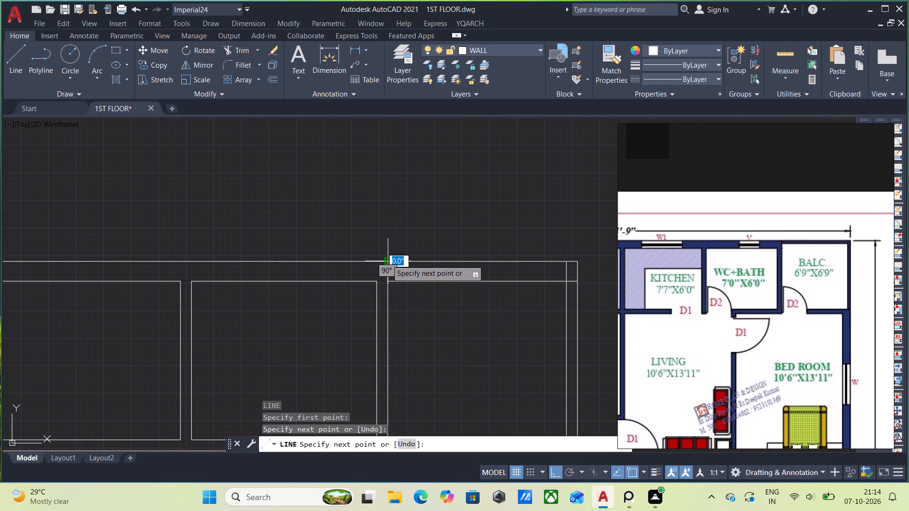
pyautogui.press('Escape')
# Delete the inner line of the mirrored balcony's upper wall and the outer line of its side wall.
pyautogui.click(449, 281)
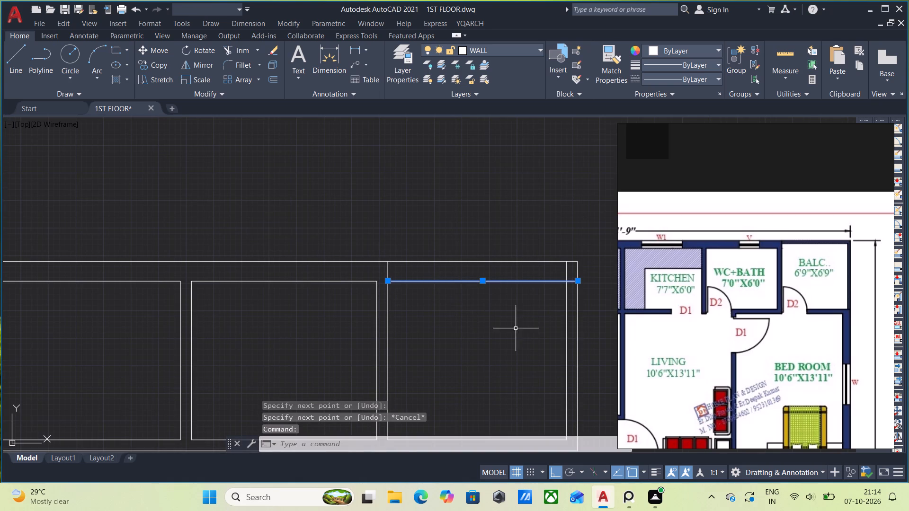
pyautogui.click(577, 323)
pyautogui.moveTo(576, 342); pyautogui.dragTo(464, 279, button='middle')
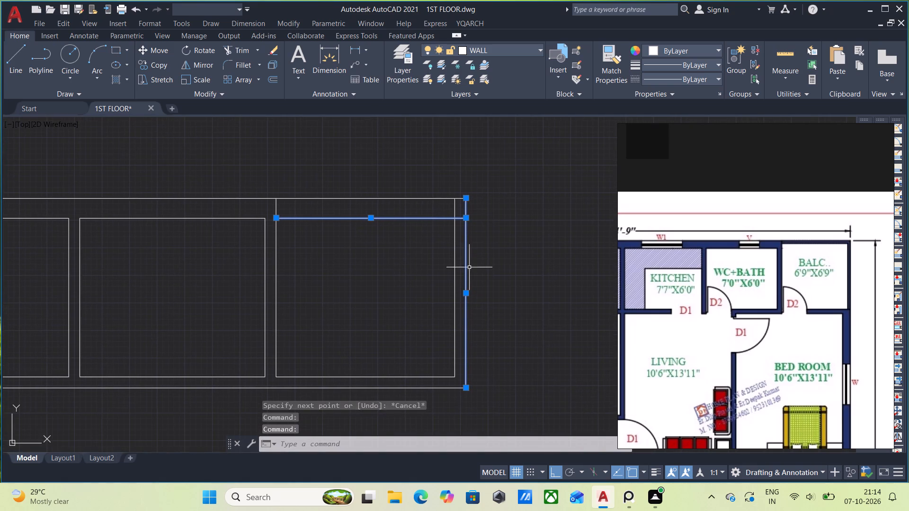
pyautogui.press('Delete')
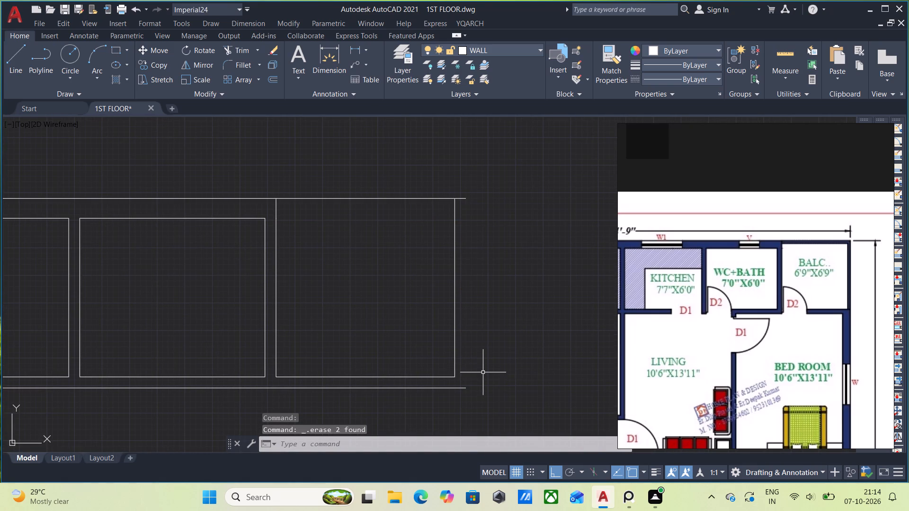
# Draw a 5" vertical line from the mirrored balcony's outer inside-lower corner down to the lower wall's outer line.
pyautogui.press('l')
pyautogui.press('Return')
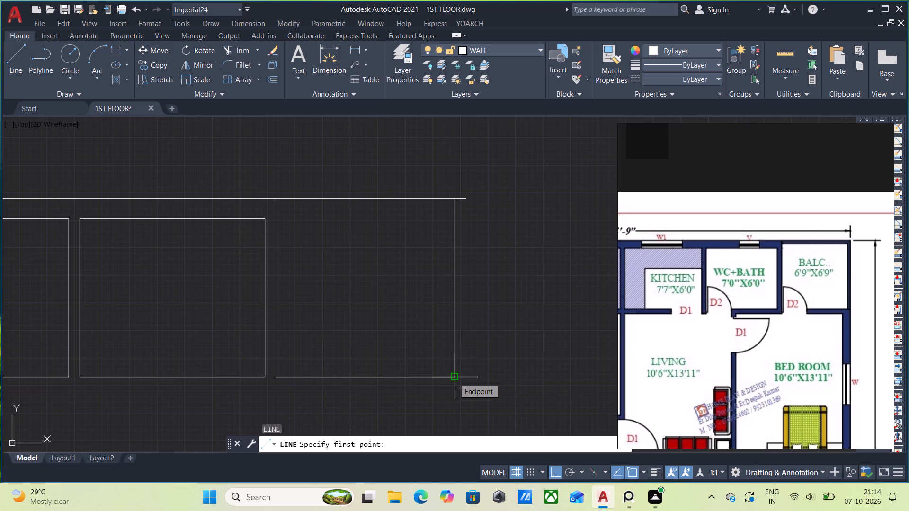
pyautogui.click(454, 378)
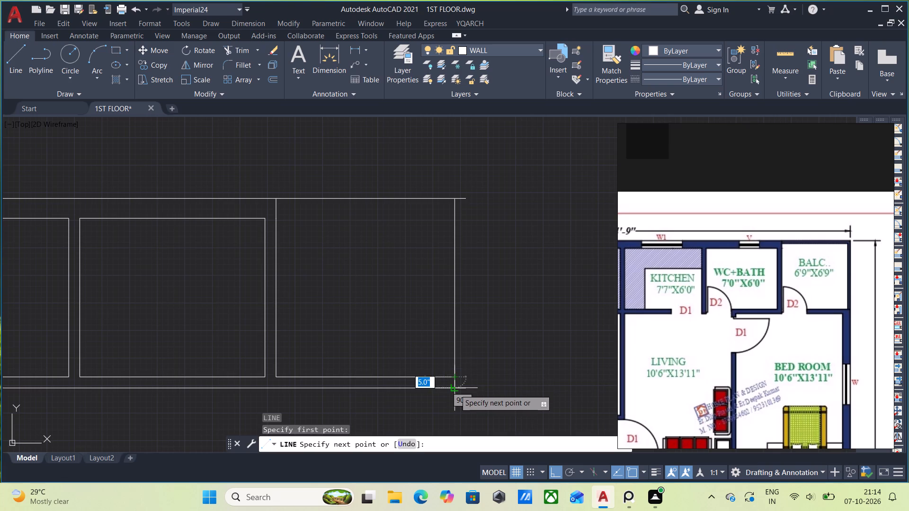
pyautogui.click(455, 389)
pyautogui.press('Return')
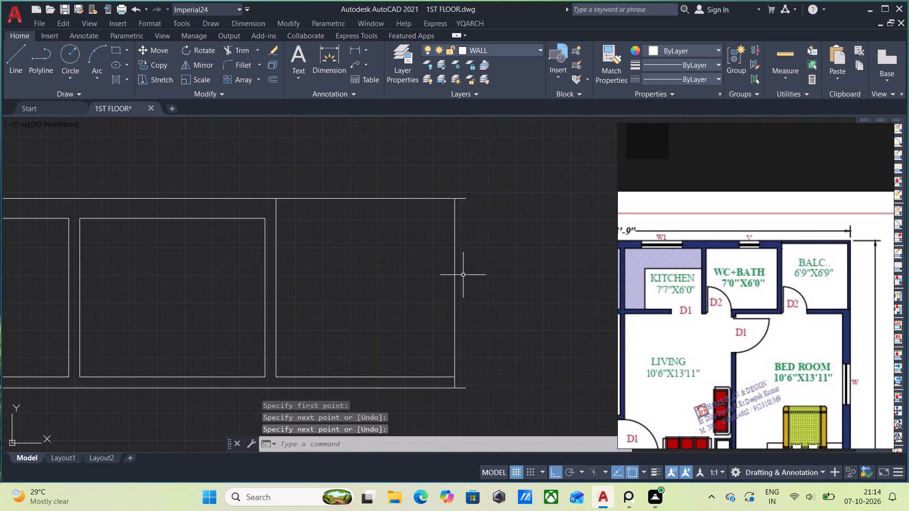
# Trim the upper and lower wall line ends that overhang beyond the mirrored balcony's remaining side line.
pyautogui.write('tr')
pyautogui.press('Return')
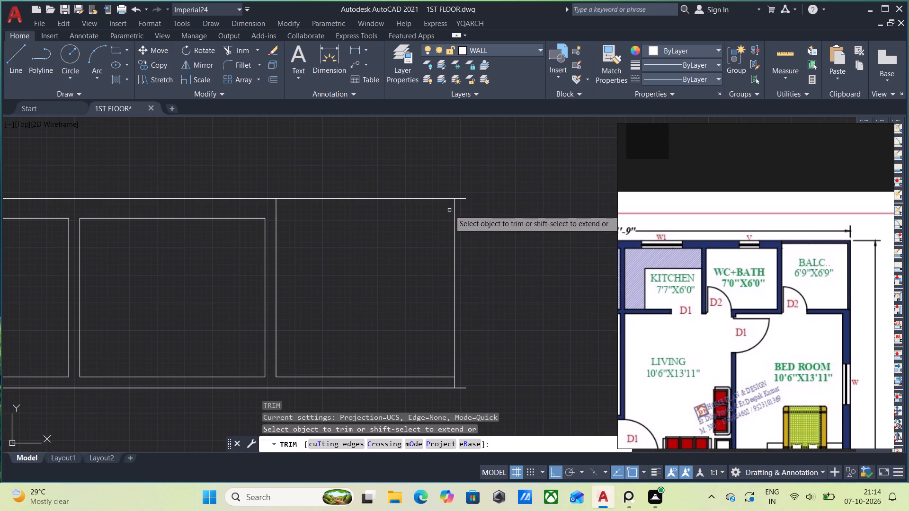
pyautogui.moveTo(461, 194); pyautogui.dragTo(467, 212)
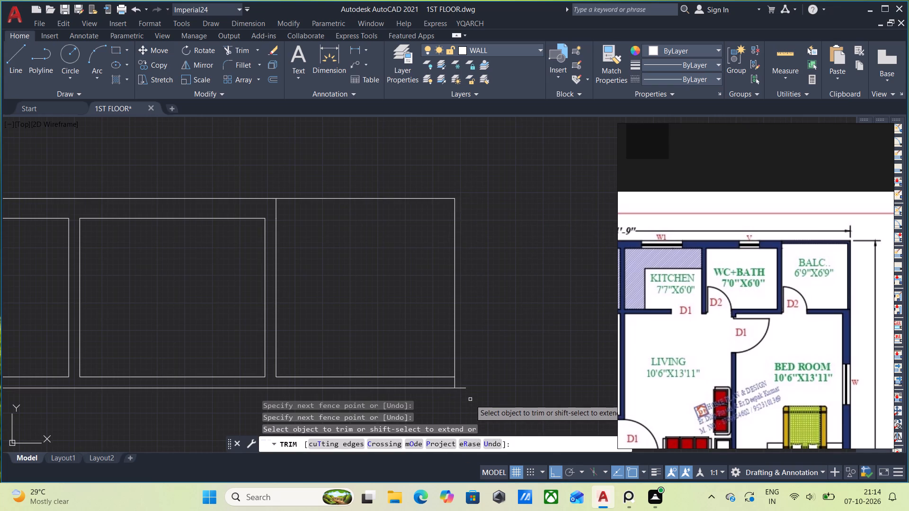
pyautogui.moveTo(464, 398); pyautogui.dragTo(463, 391)
pyautogui.click(463, 380)
pyautogui.scroll(-2, 482, 312)
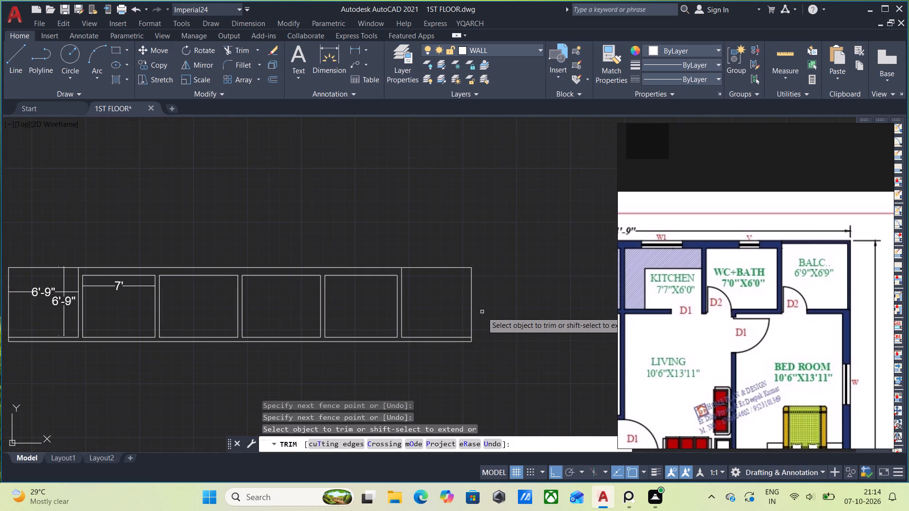
pyautogui.press('Escape')
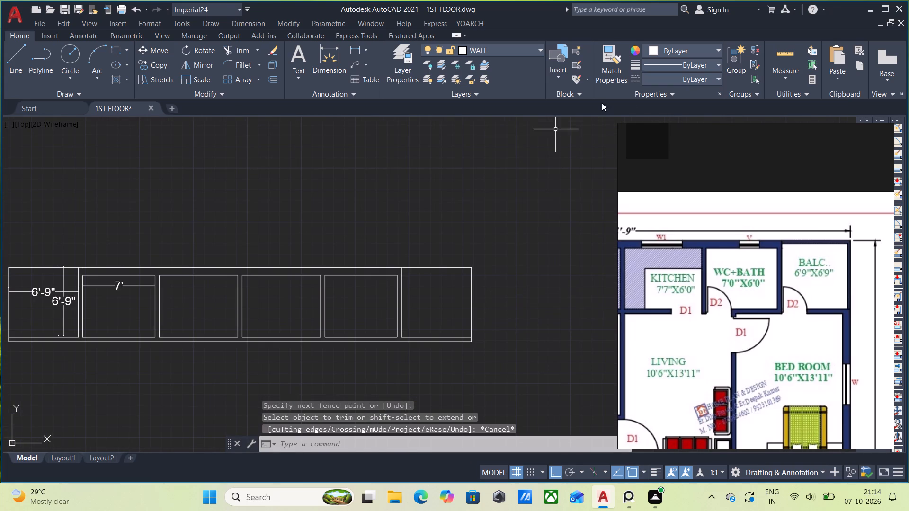
# Measure the length of the upper outer wall line with the quick measure tool.
pyautogui.click(785, 75)
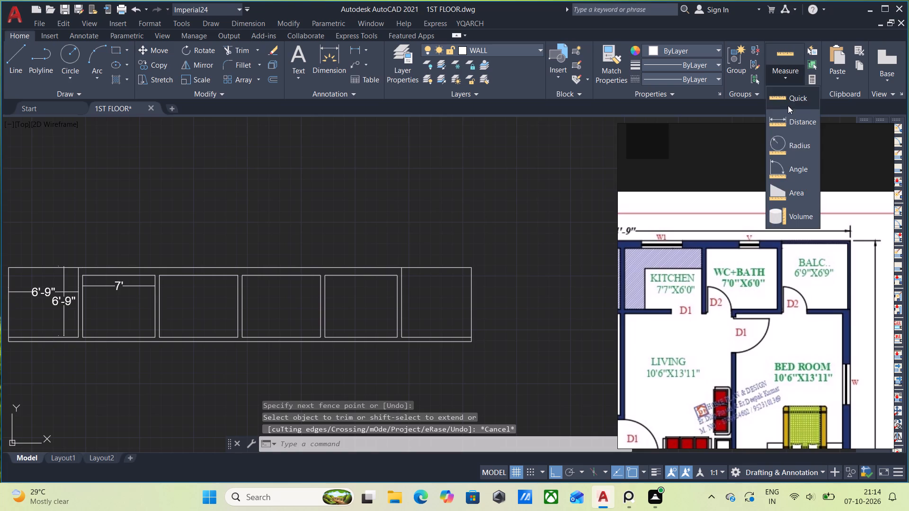
pyautogui.click(784, 97)
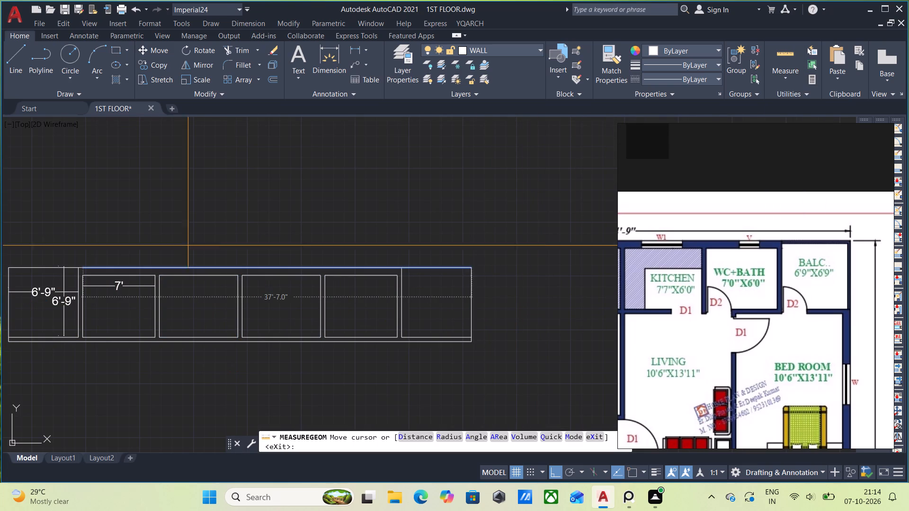
pyautogui.press('Escape')
# Delete the two balcony dimensions and the neighbouring room's width dimension from the upper row of rooms.
pyautogui.moveTo(217, 352); pyautogui.dragTo(340, 323, button='middle')
pyautogui.scroll(1, 252, 265)
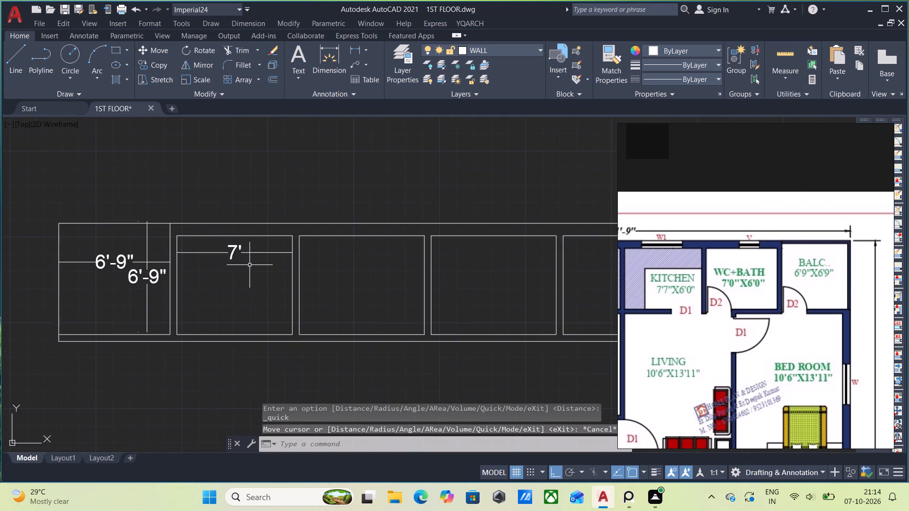
pyautogui.click(241, 264)
pyautogui.click(220, 250)
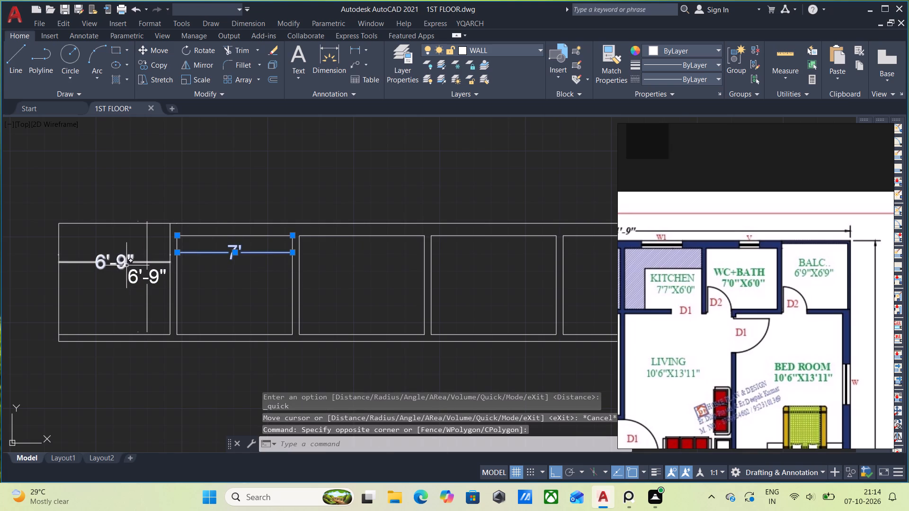
pyautogui.click(156, 293)
pyautogui.click(107, 248)
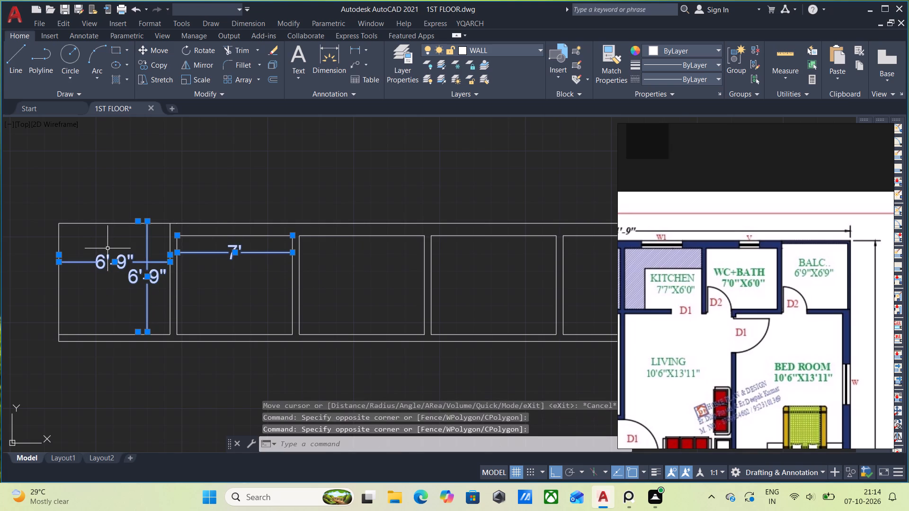
pyautogui.press('Delete')
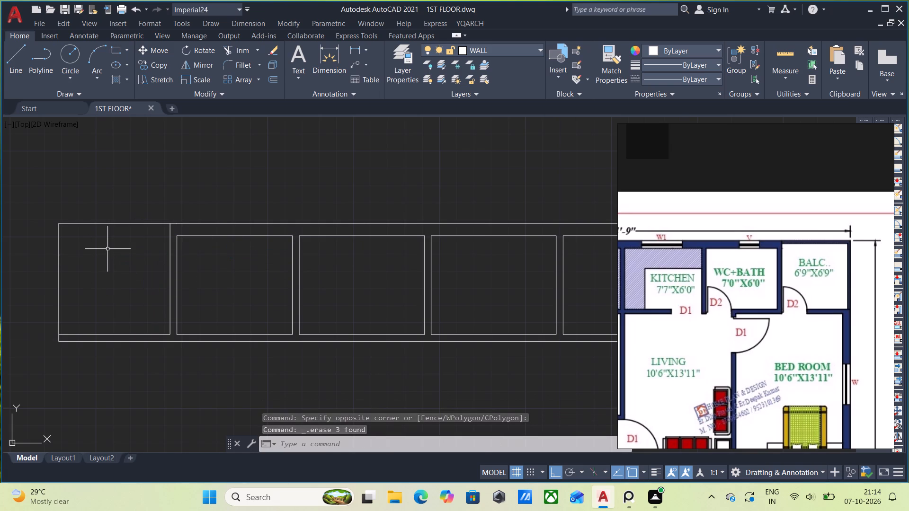
# Save the drawing.
pyautogui.hotkey('ctrl', 's')
pyautogui.hotkey('ctrl', 's')
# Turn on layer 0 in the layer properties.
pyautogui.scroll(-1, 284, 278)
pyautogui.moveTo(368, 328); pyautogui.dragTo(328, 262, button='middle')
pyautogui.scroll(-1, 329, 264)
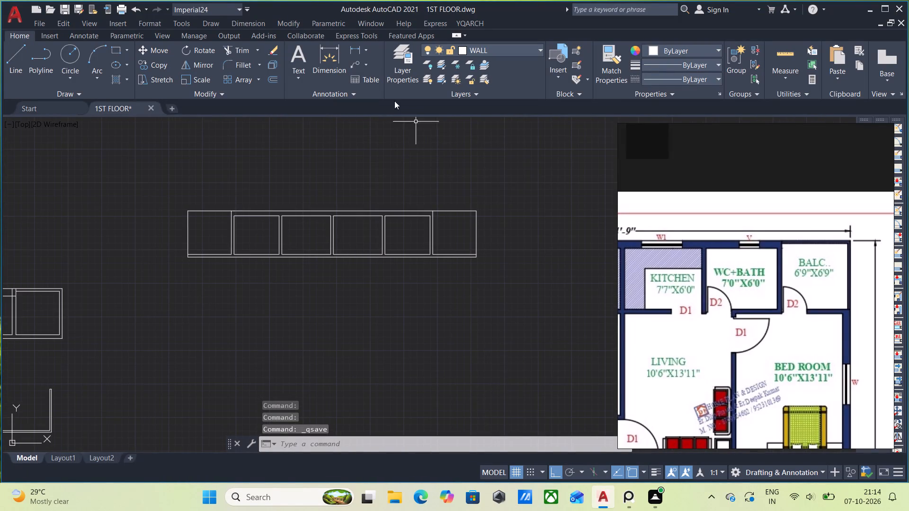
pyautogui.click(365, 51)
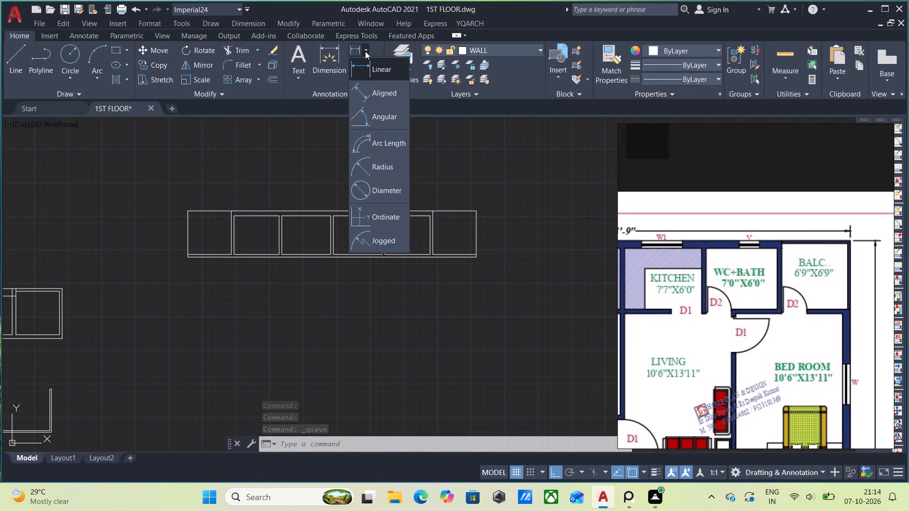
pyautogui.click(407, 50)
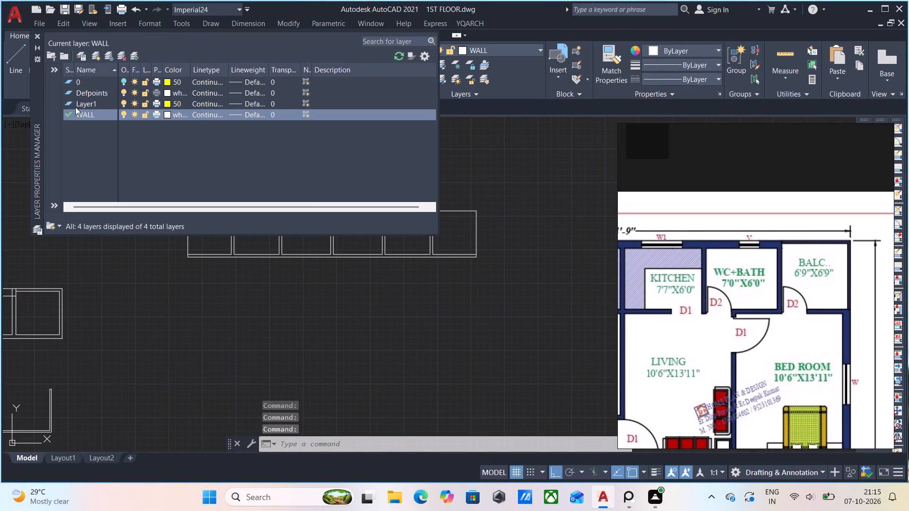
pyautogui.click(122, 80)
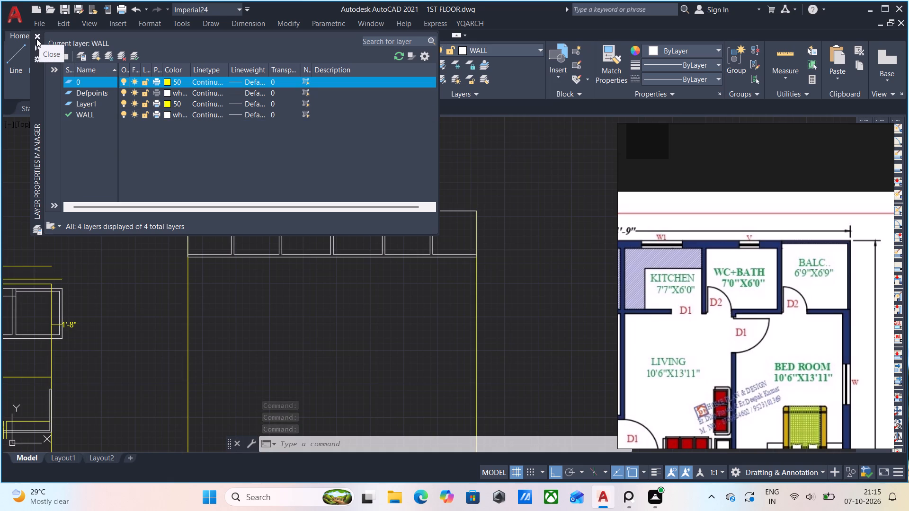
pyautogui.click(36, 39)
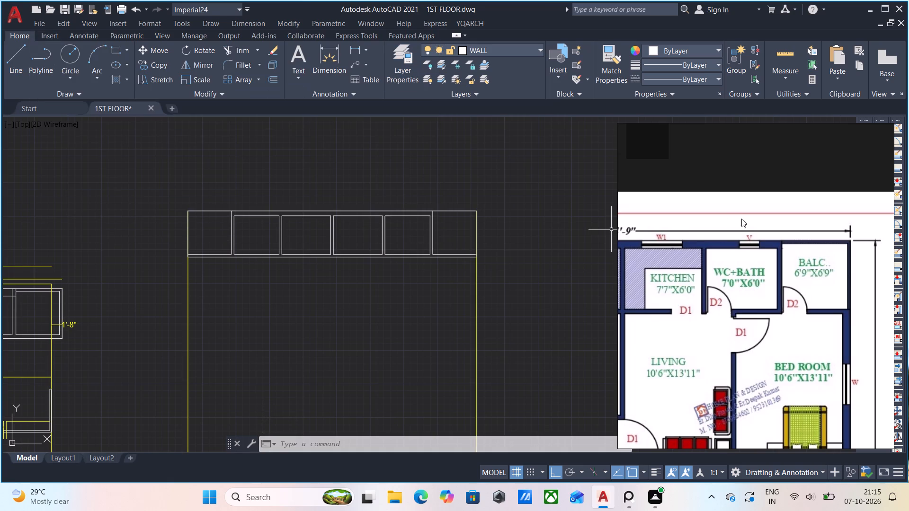
# Examine the PureRef reference plan for the overall dimensions and the bedroom, living room and staircase sizes below the left balcony.
pyautogui.scroll(-1, 815, 254)
pyautogui.scroll(-2, 805, 301)
pyautogui.moveTo(777, 338); pyautogui.dragTo(823, 322, button='middle')
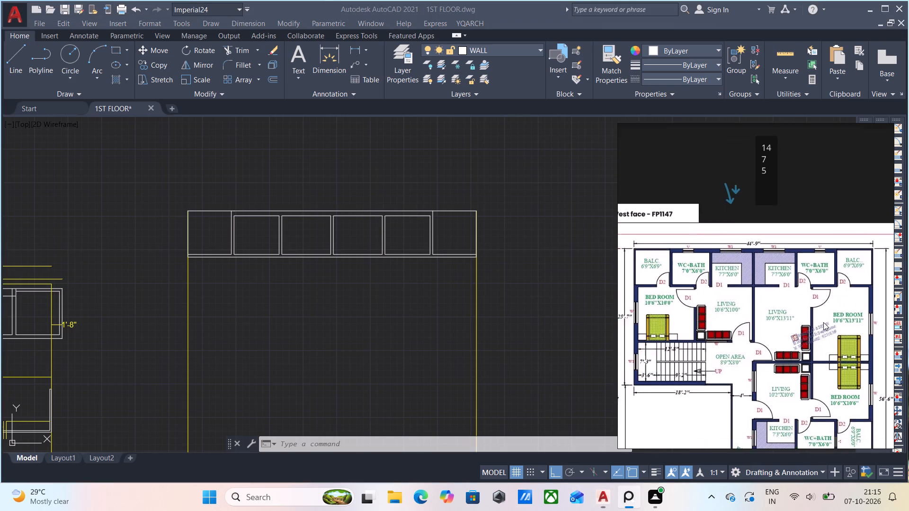
pyautogui.moveTo(823, 322); pyautogui.dragTo(843, 303, button='middle')
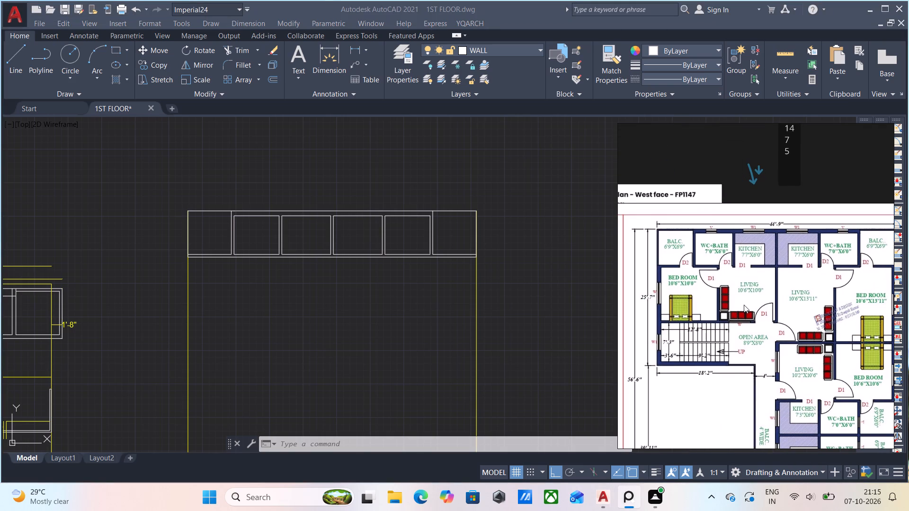
pyautogui.scroll(2, 747, 305)
pyautogui.moveTo(735, 371); pyautogui.dragTo(802, 366, button='middle')
pyautogui.scroll(1, 718, 302)
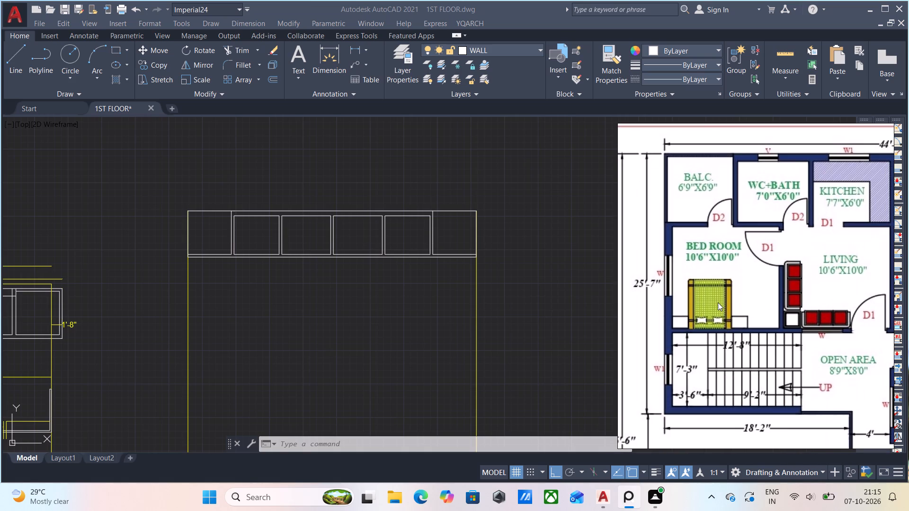
pyautogui.scroll(2, 729, 320)
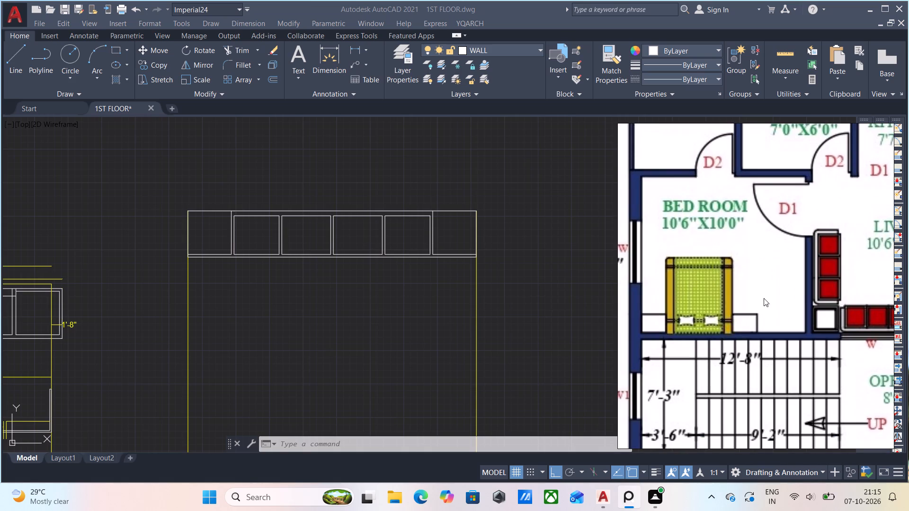
pyautogui.moveTo(793, 272); pyautogui.dragTo(780, 300, button='middle')
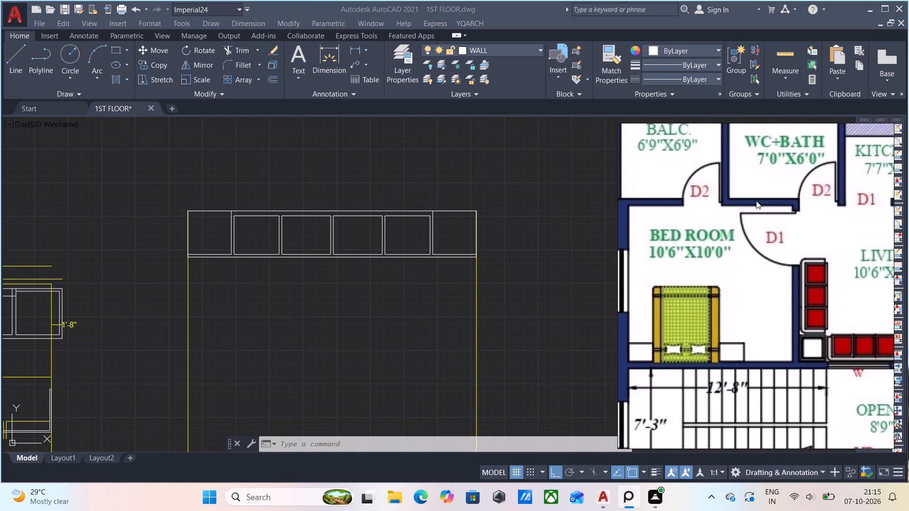
pyautogui.scroll(-1, 787, 296)
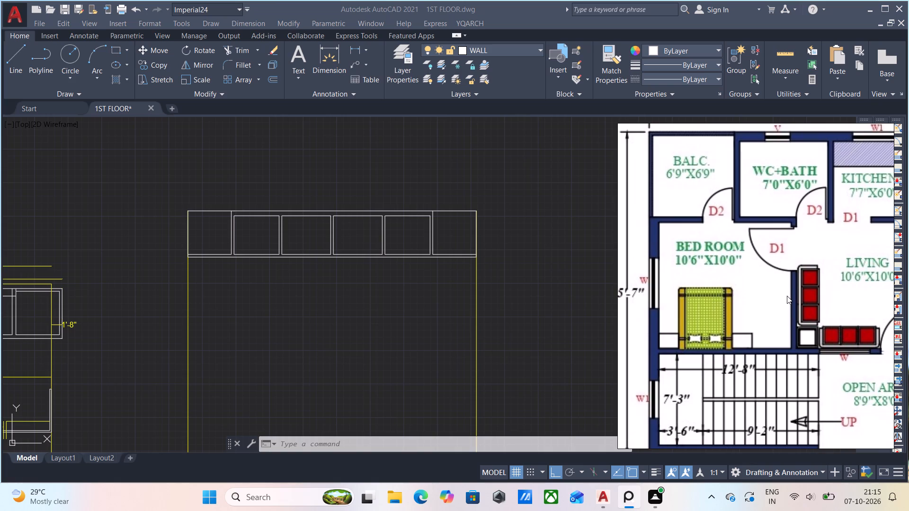
pyautogui.moveTo(744, 385); pyautogui.dragTo(751, 358, button='middle')
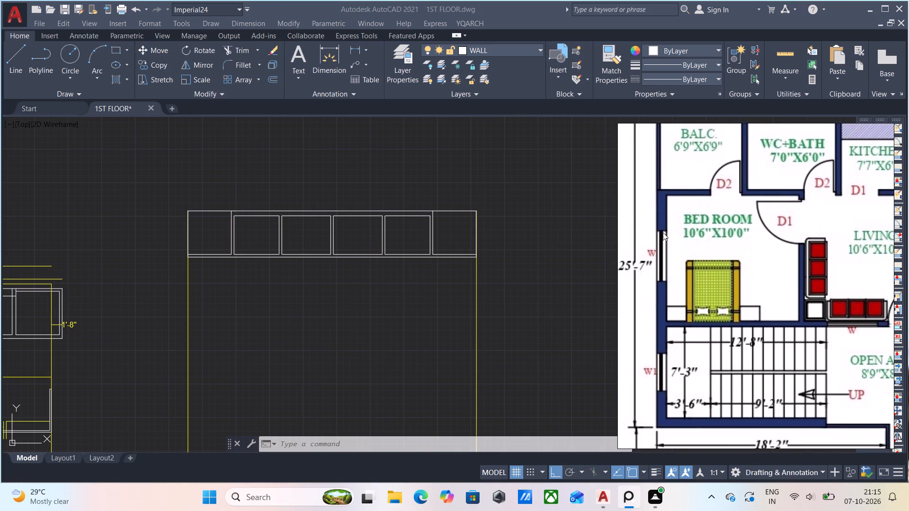
pyautogui.scroll(-1, 663, 232)
pyautogui.scroll(1, 667, 227)
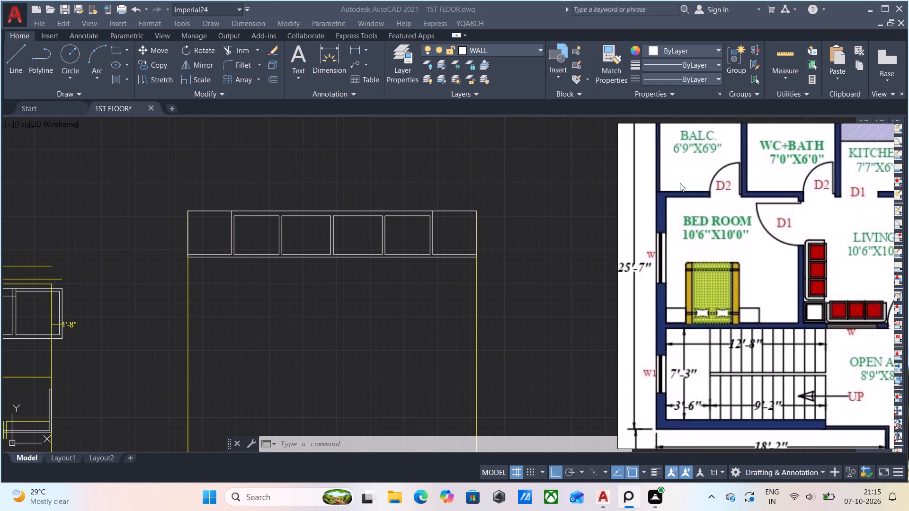
pyautogui.scroll(-2, 680, 183)
pyautogui.moveTo(217, 312); pyautogui.dragTo(231, 312, button='middle')
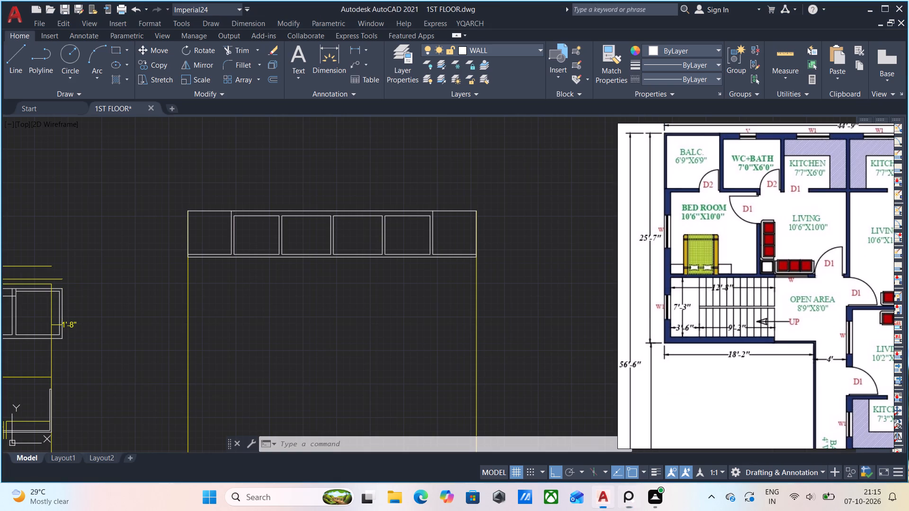
pyautogui.moveTo(231, 312); pyautogui.dragTo(297, 300, button='middle')
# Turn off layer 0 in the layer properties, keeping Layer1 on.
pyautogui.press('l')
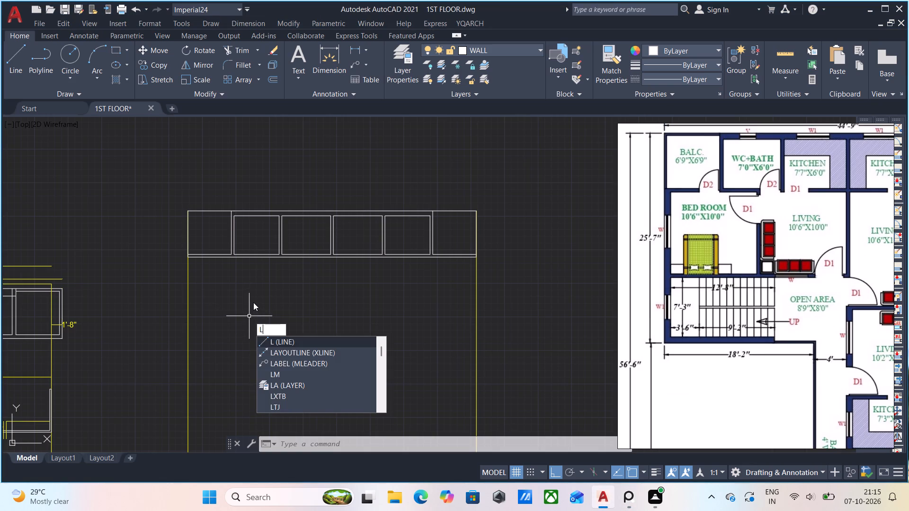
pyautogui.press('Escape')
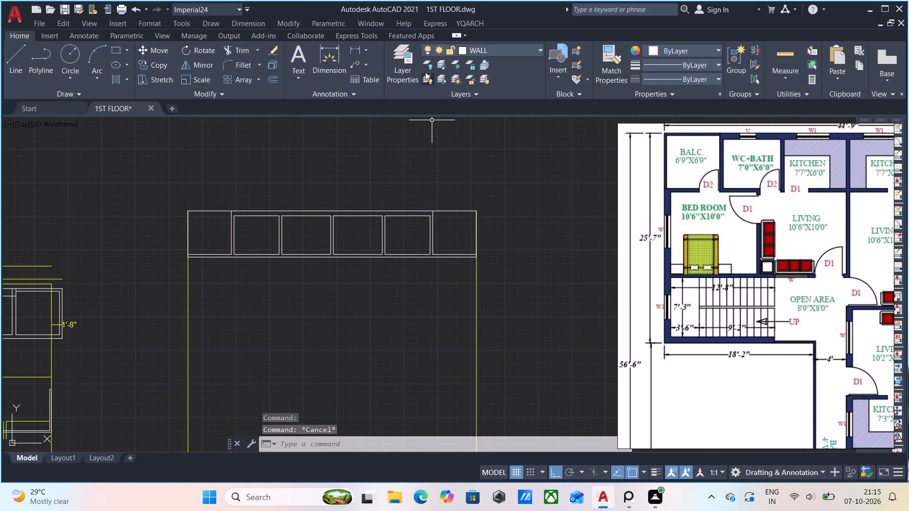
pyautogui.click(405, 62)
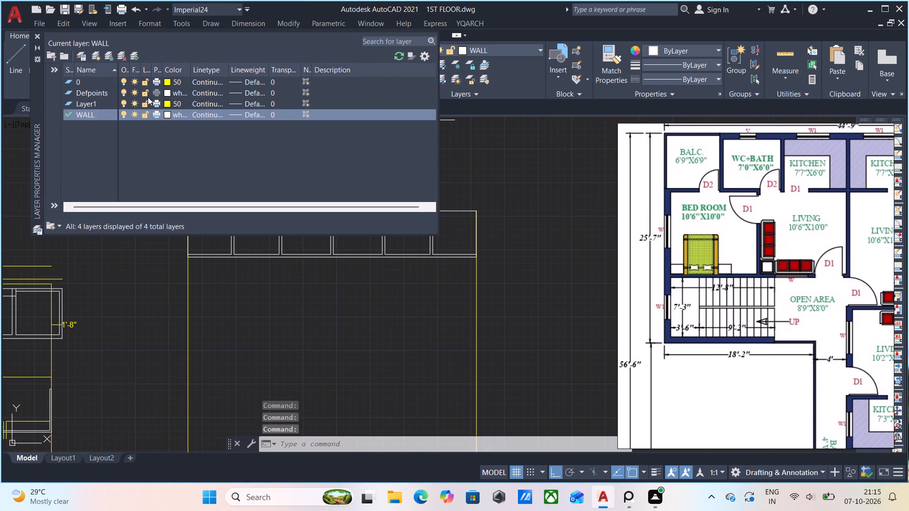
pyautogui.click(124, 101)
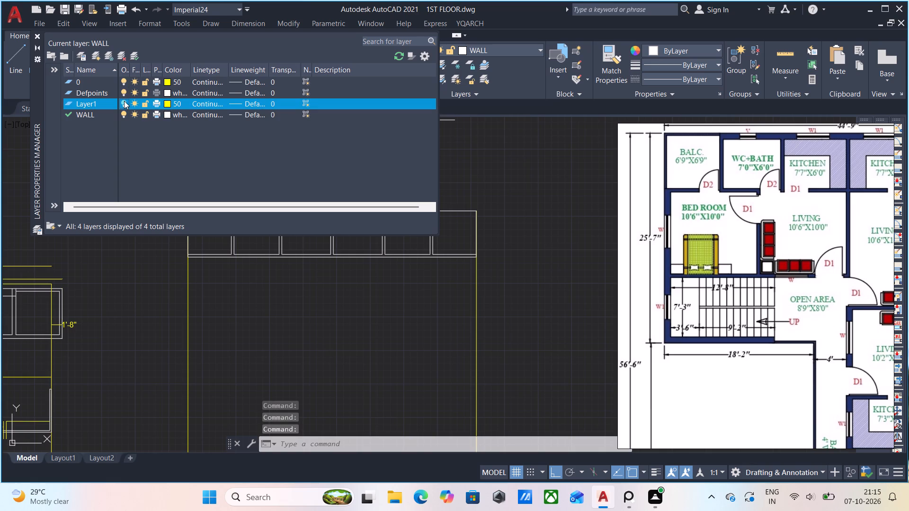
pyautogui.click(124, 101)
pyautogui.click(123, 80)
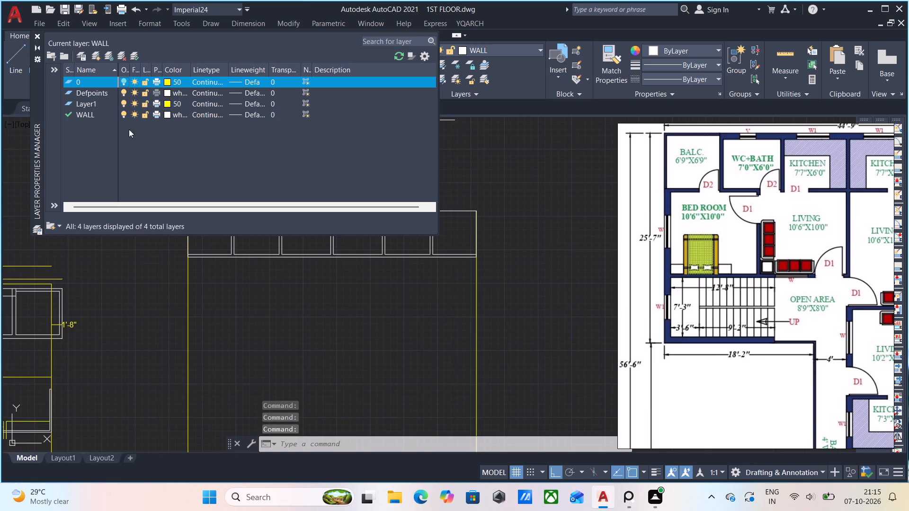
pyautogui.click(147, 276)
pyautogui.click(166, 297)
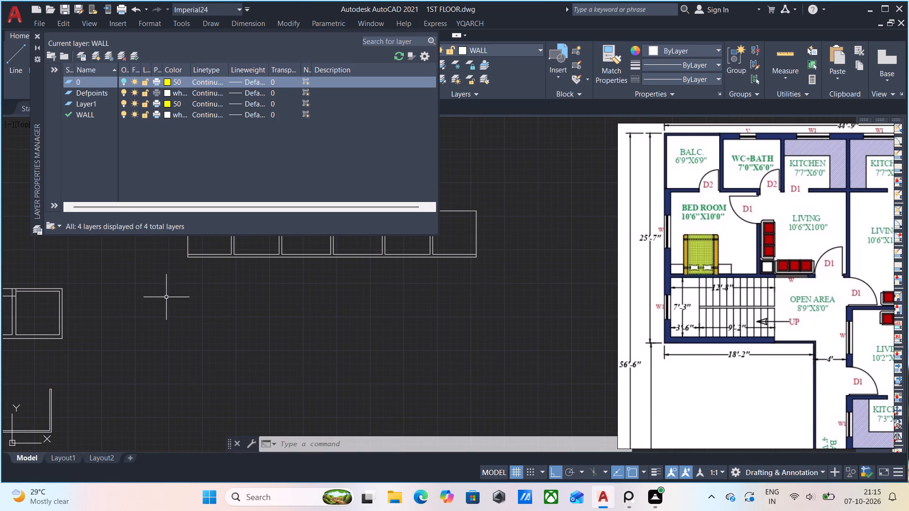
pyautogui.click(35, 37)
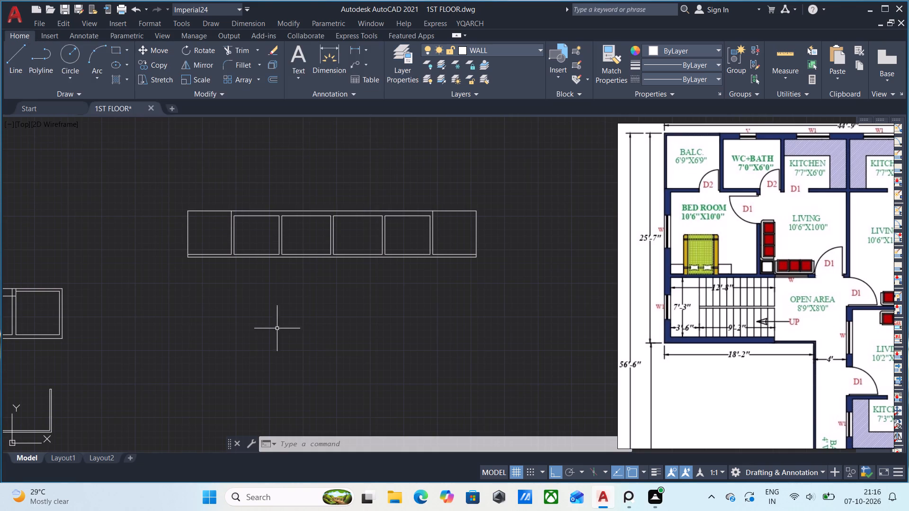
# Draw a 25'-7" vertical outer wall line downward from the left balcony's upper outer corner.
pyautogui.press('l')
pyautogui.press('Return')
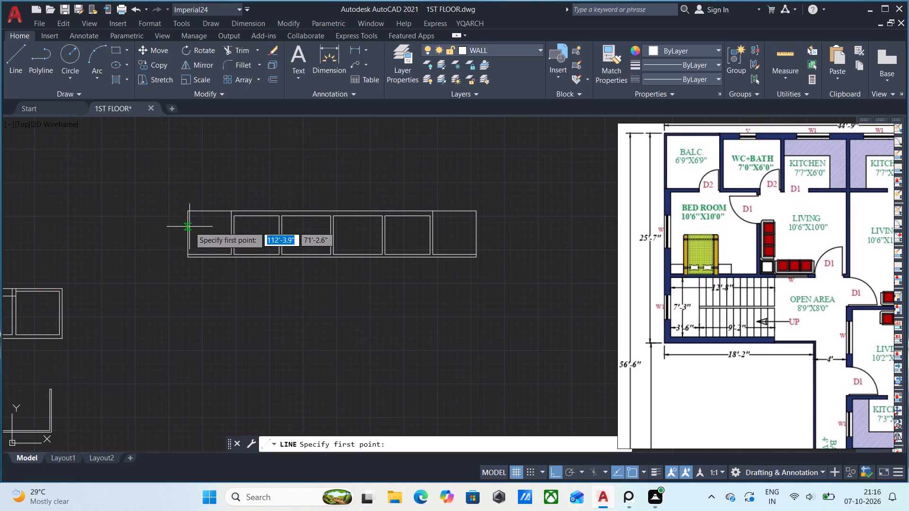
pyautogui.click(185, 212)
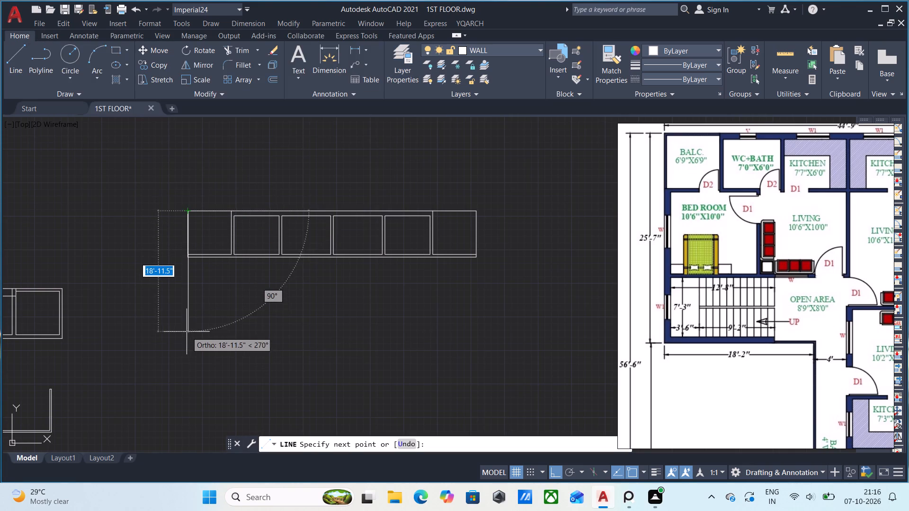
pyautogui.scroll(2, 184, 321)
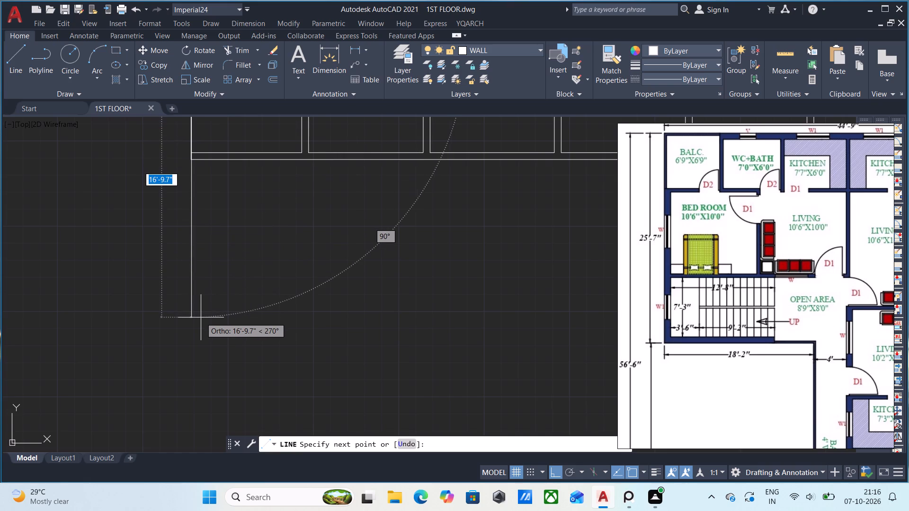
pyautogui.write('25')
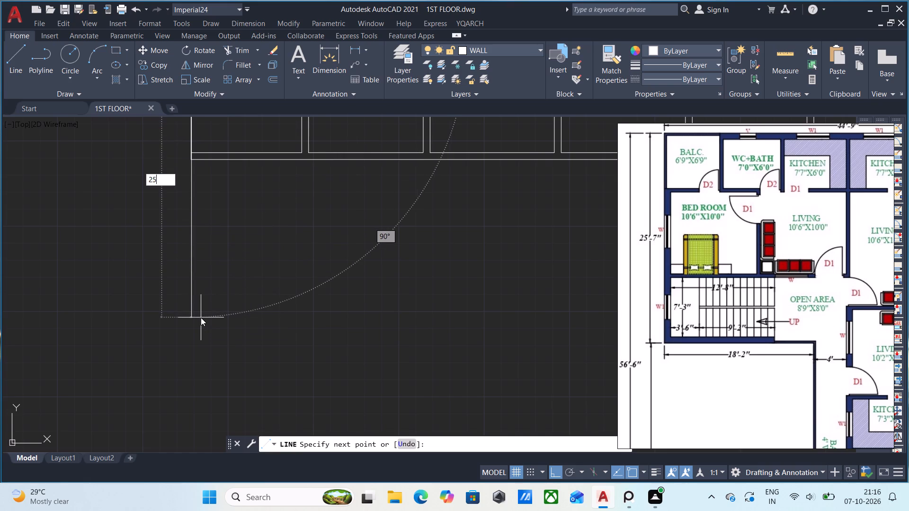
pyautogui.write("'-")
pyautogui.press('7')
pyautogui.hotkey('shift', '"')
pyautogui.press('Return')
# Draw an 18'-2" horizontal outer wall line inward from the lower end of the 25'-7" vertical line.
pyautogui.scroll(-2, 208, 323)
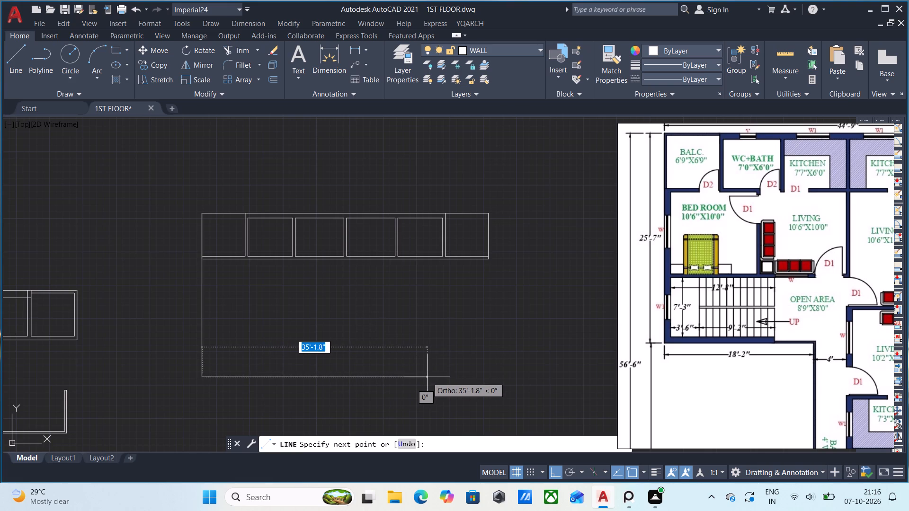
pyautogui.press('1')
pyautogui.press('8')
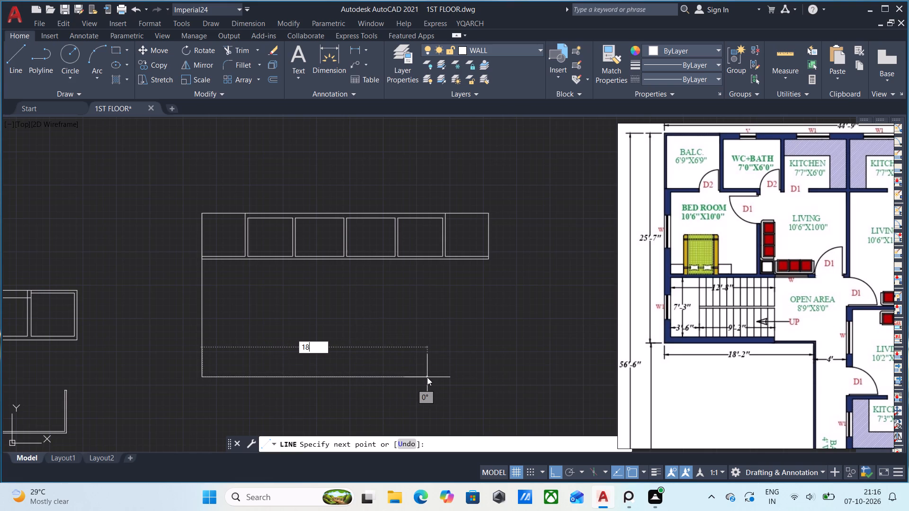
pyautogui.press("'")
pyautogui.press('-')
pyautogui.press('2')
pyautogui.hotkey('shift', '"')
pyautogui.press('Return')
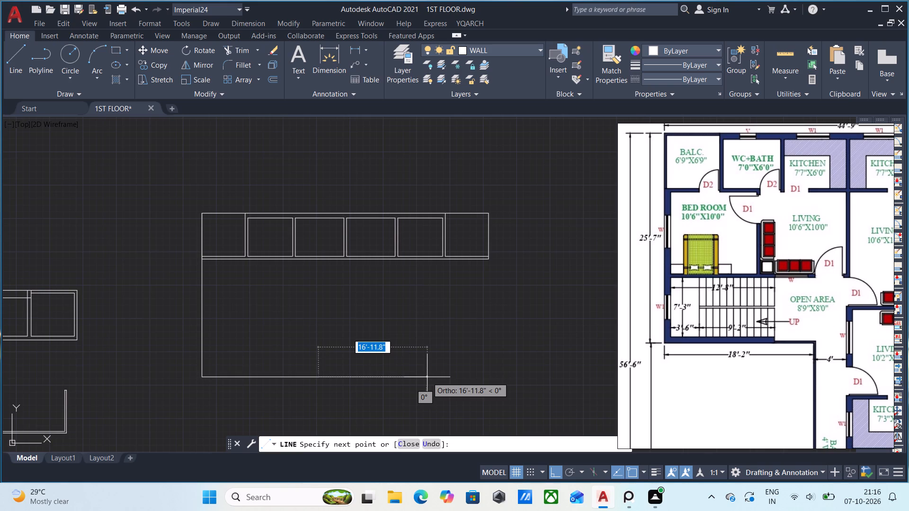
pyautogui.press('Escape')
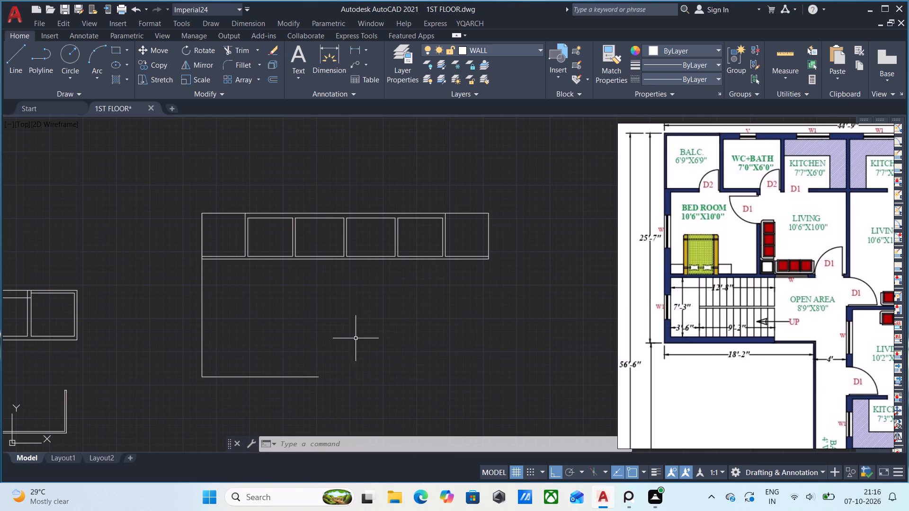
# Add linear dimensions below the bottom horizontal wall line and outside the full-height vertical wall line.
pyautogui.click(354, 49)
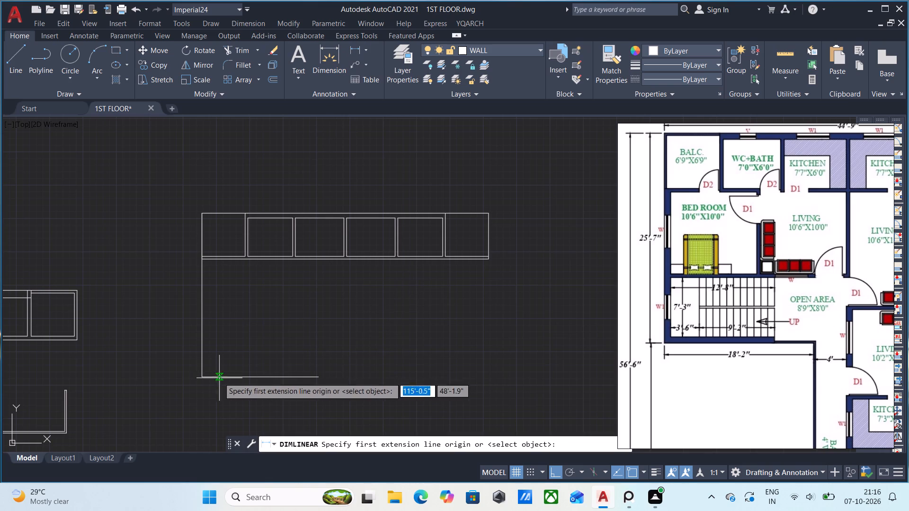
pyautogui.click(203, 380)
pyautogui.click(317, 379)
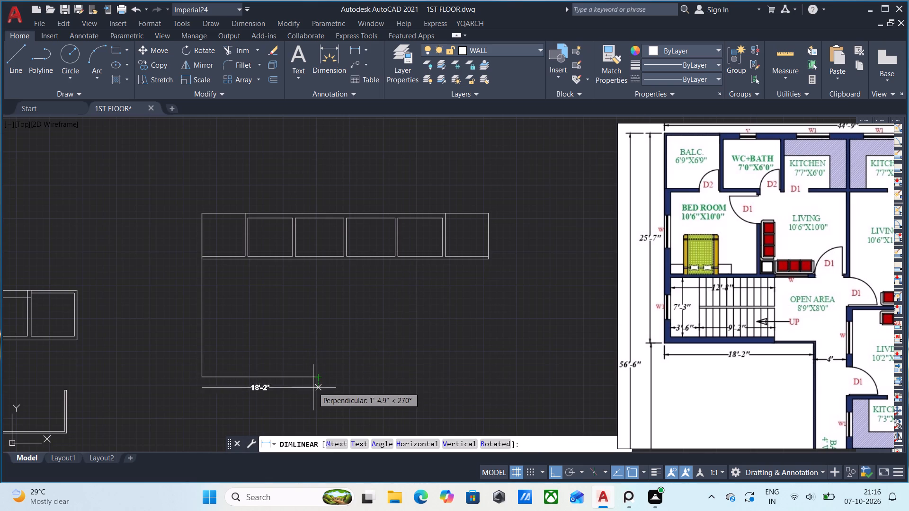
pyautogui.click(312, 390)
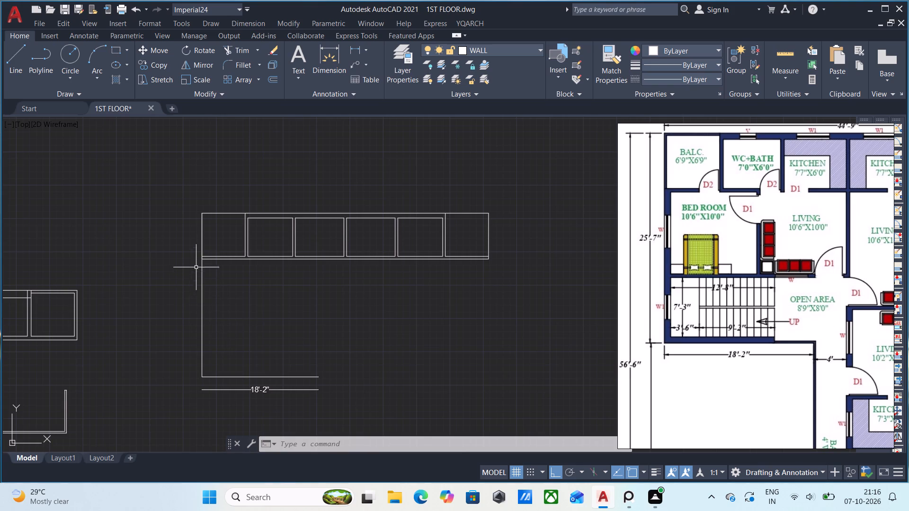
pyautogui.press('space')
pyautogui.click(200, 213)
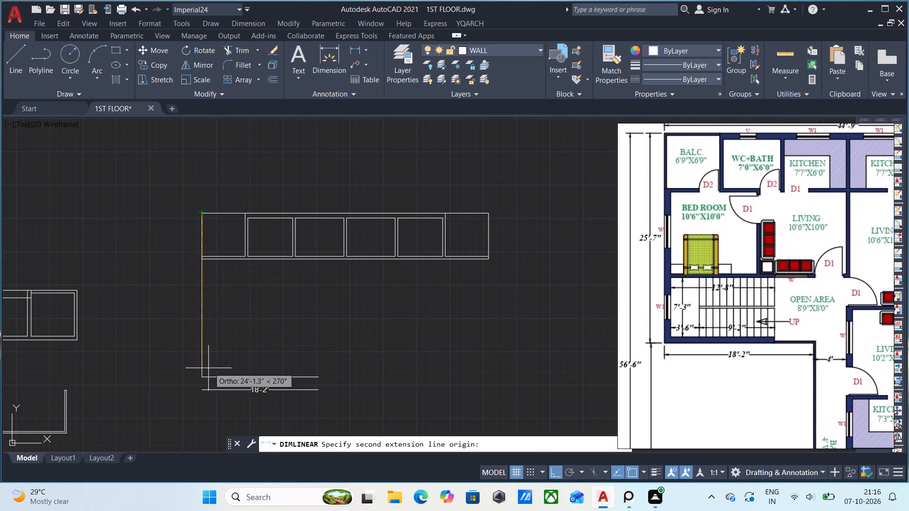
pyautogui.click(205, 374)
pyautogui.click(191, 363)
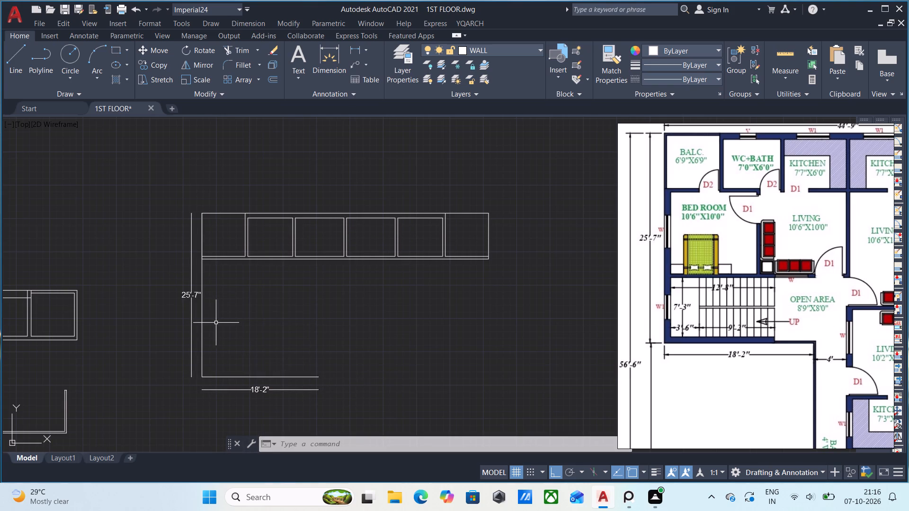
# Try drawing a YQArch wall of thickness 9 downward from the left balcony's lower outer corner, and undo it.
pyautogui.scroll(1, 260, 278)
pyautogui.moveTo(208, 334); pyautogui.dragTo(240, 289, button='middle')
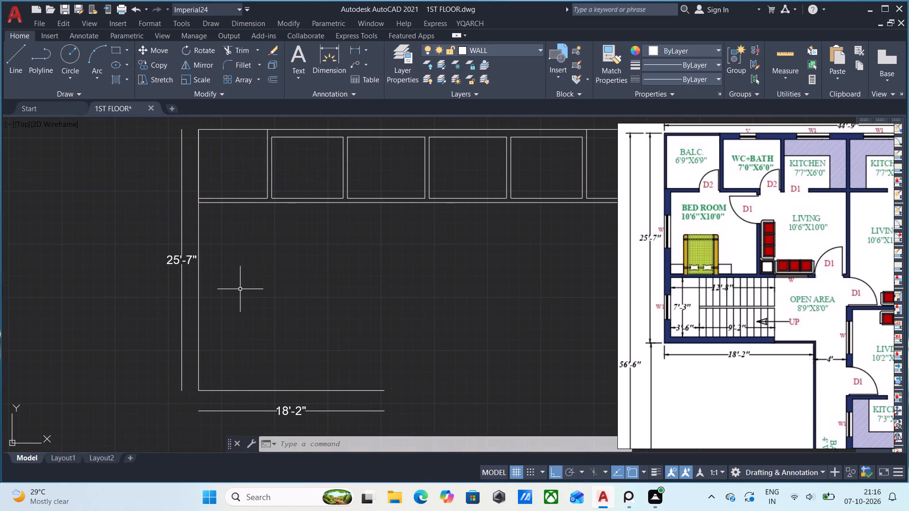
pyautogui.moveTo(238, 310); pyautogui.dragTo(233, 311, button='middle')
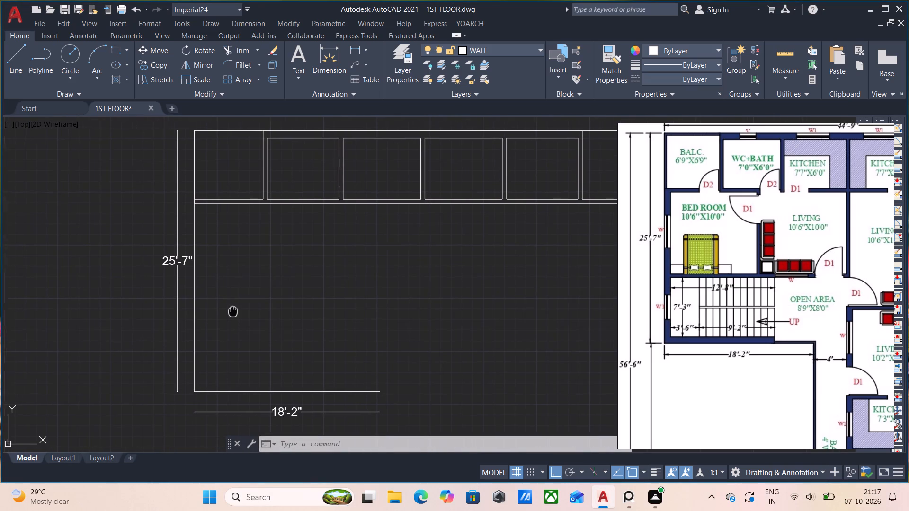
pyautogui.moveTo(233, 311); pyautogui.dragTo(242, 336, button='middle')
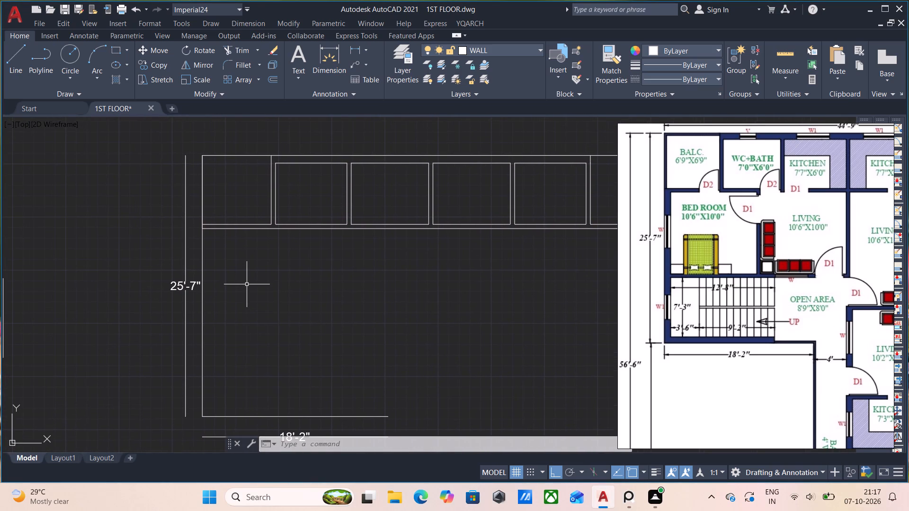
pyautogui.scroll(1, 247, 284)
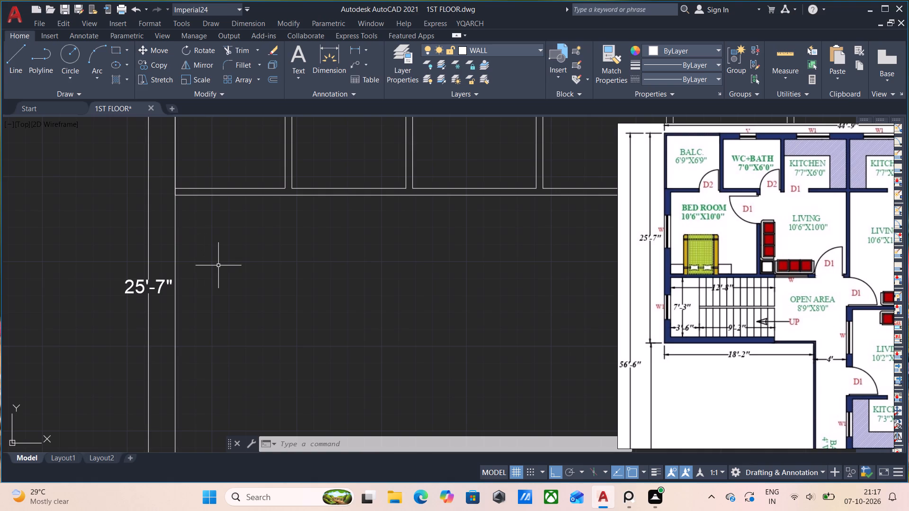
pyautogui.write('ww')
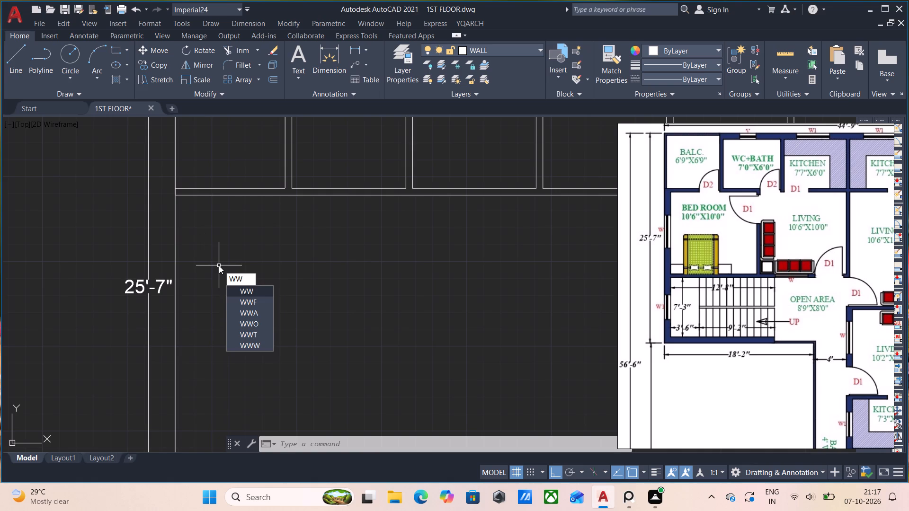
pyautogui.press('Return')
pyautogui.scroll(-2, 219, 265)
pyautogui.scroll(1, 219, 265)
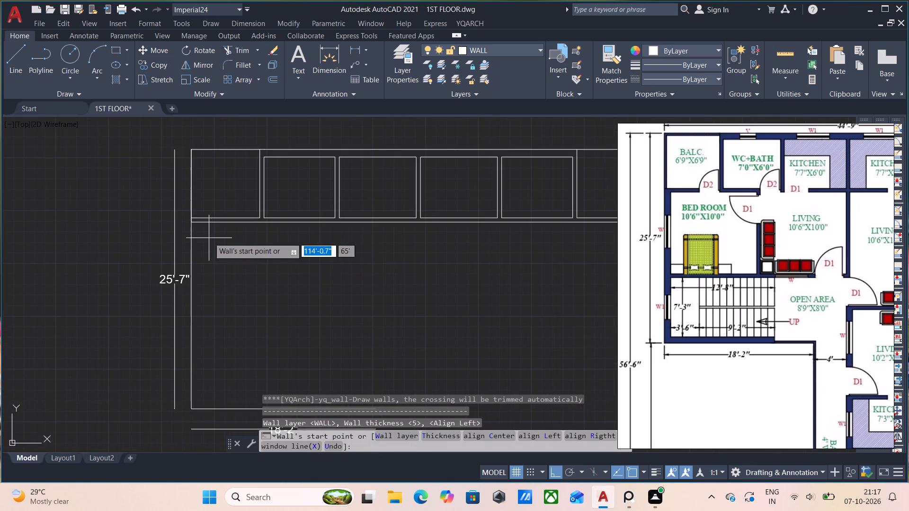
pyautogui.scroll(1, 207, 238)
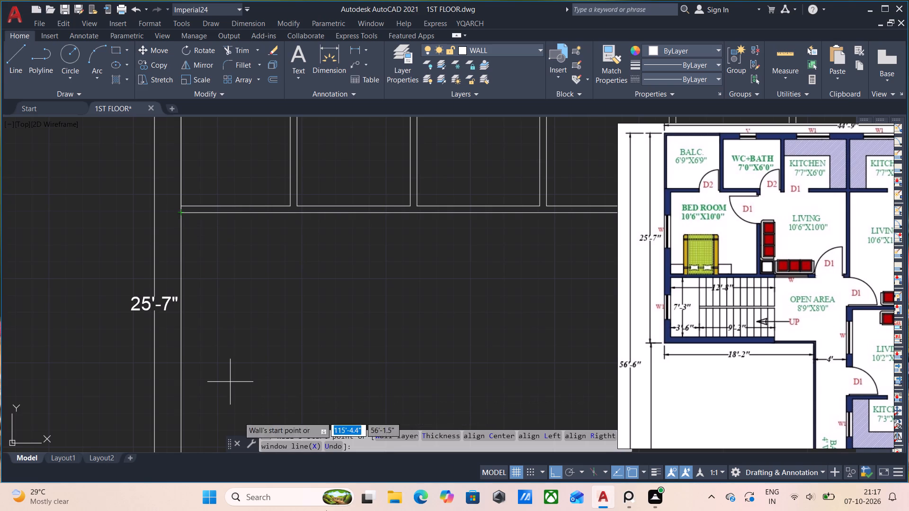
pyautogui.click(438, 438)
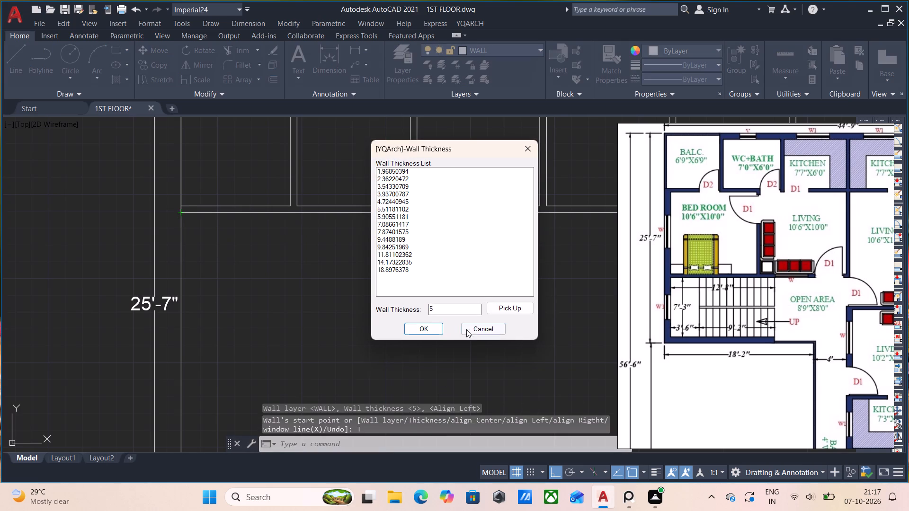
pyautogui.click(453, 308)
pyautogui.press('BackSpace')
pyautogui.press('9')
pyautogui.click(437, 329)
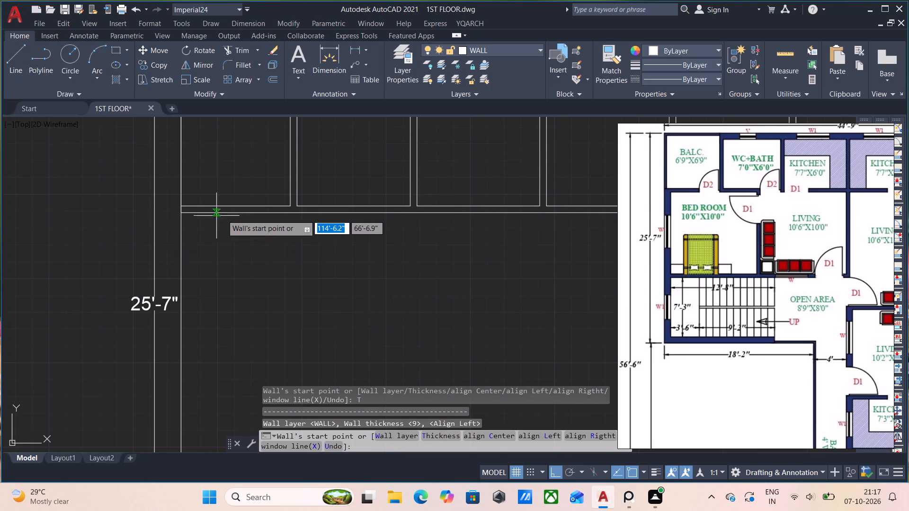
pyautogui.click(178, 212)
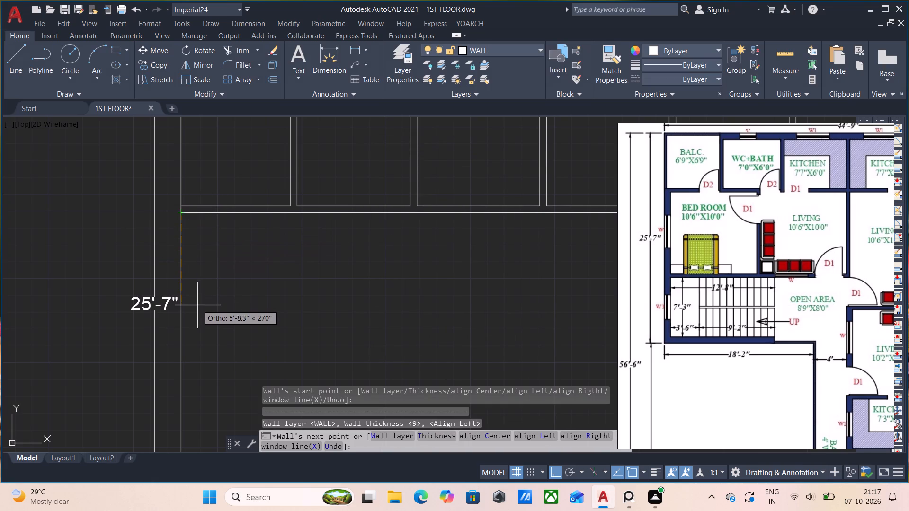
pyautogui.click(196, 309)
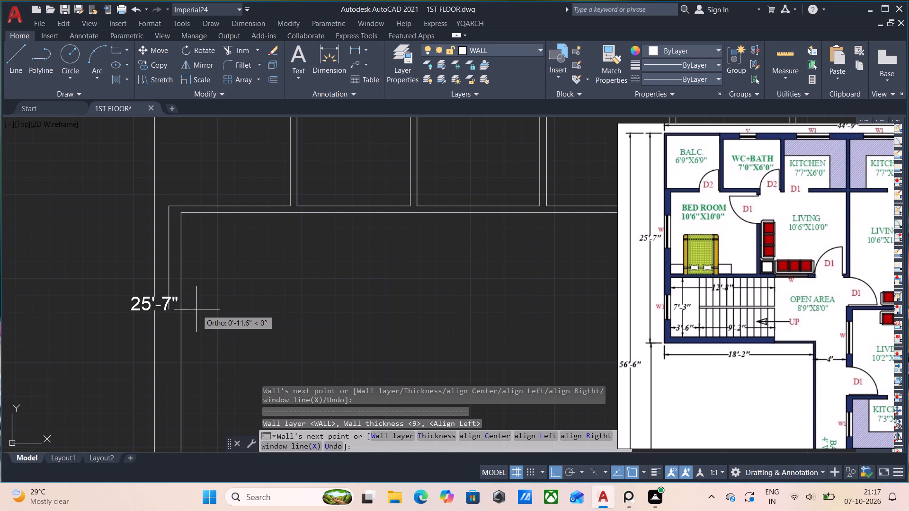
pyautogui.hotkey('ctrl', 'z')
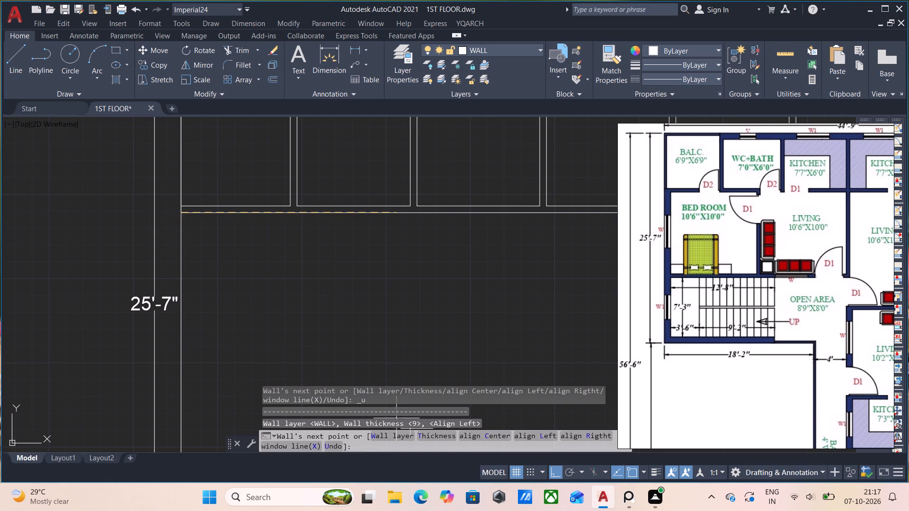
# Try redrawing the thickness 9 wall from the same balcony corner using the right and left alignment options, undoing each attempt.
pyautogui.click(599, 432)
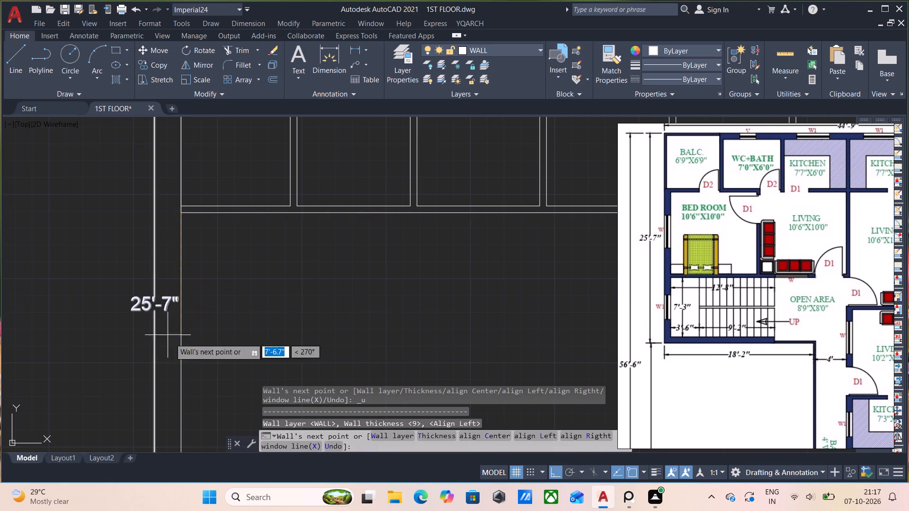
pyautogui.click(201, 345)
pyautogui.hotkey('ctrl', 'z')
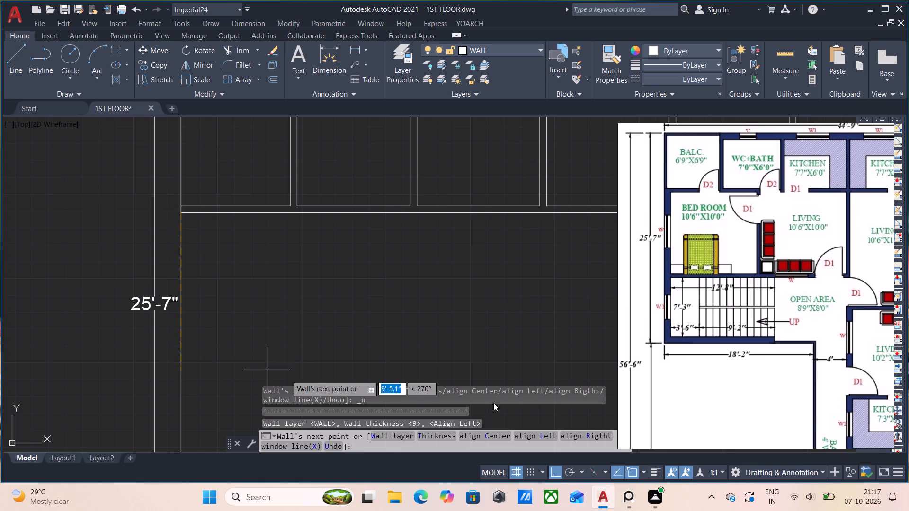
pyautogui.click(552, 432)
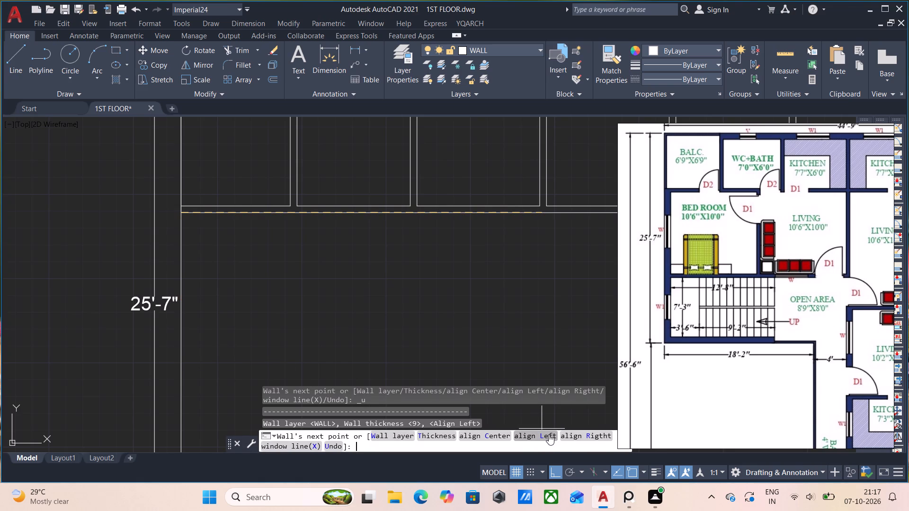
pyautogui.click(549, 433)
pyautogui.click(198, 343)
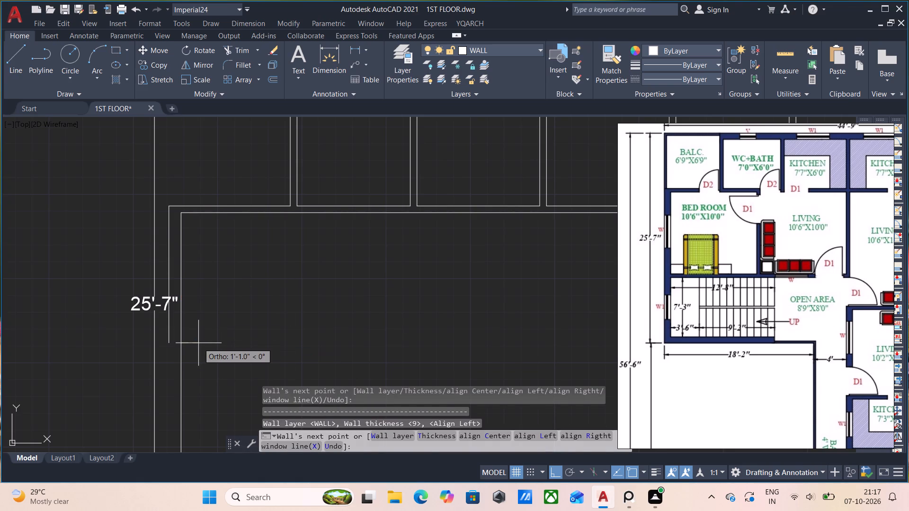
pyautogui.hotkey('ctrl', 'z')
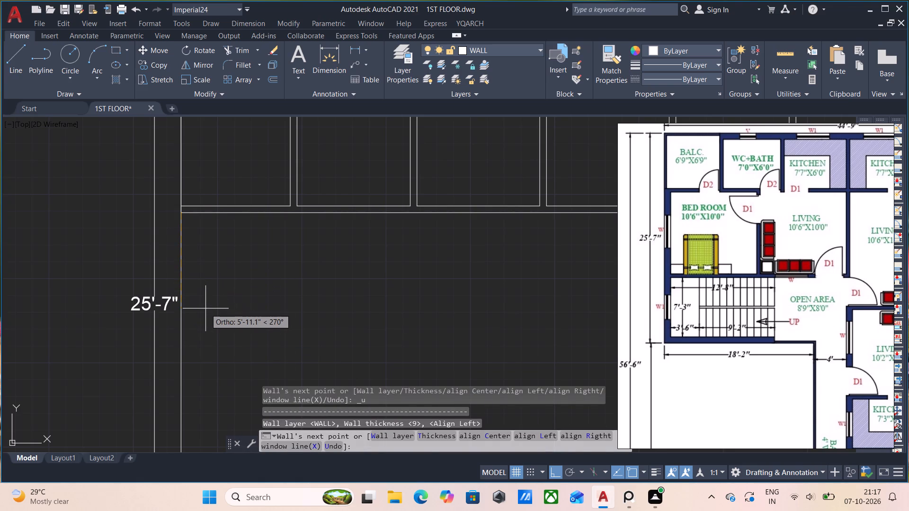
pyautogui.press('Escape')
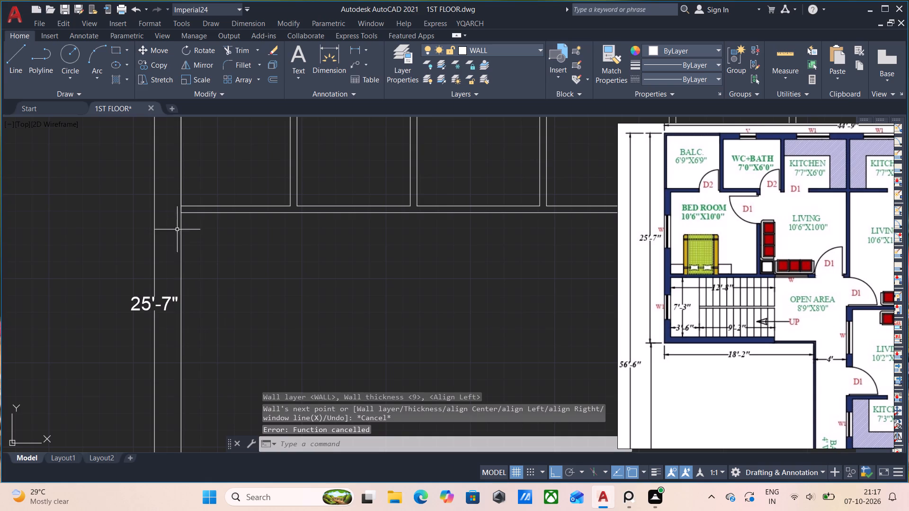
# Delete the vertical outer wall line running down from the left balcony's upper outer corner.
pyautogui.click(181, 229)
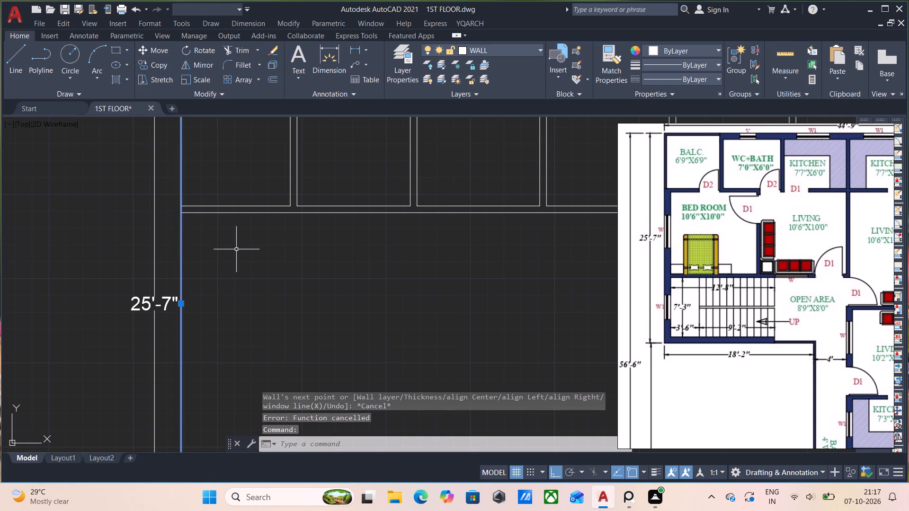
pyautogui.press('Delete')
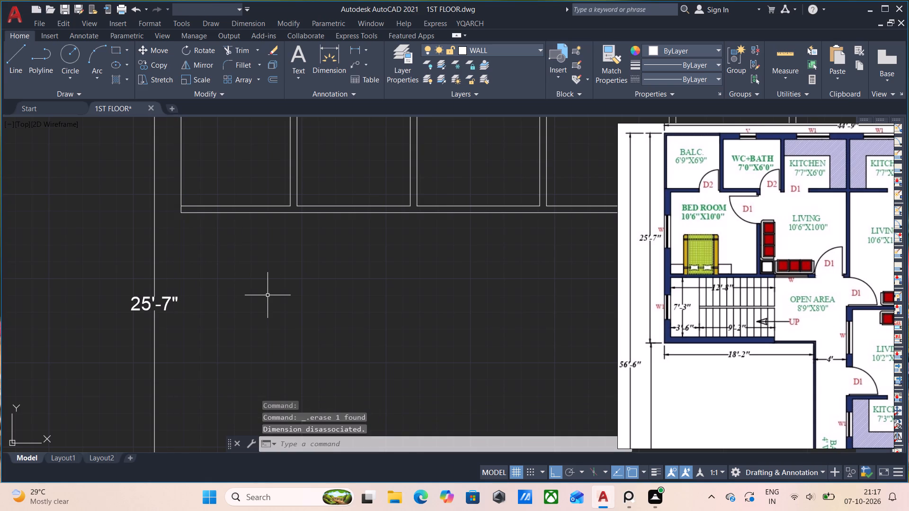
# Draw a 10' vertical line downward from the left balcony's lower outer corner.
pyautogui.press('l')
pyautogui.press('Return')
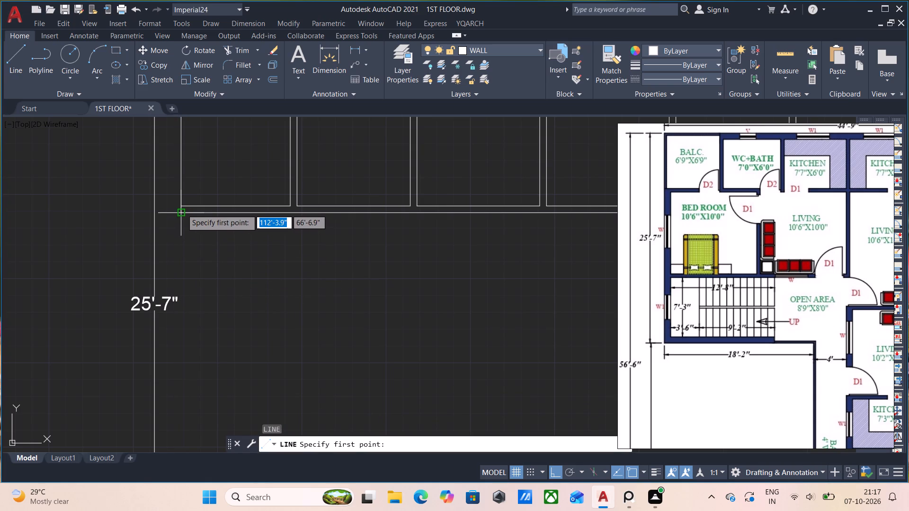
pyautogui.click(181, 209)
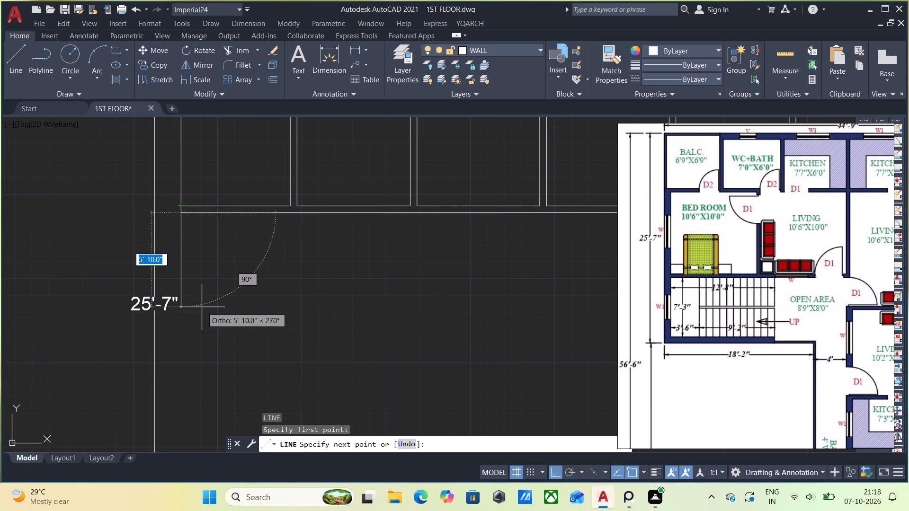
pyautogui.write("10'")
pyautogui.press('Return')
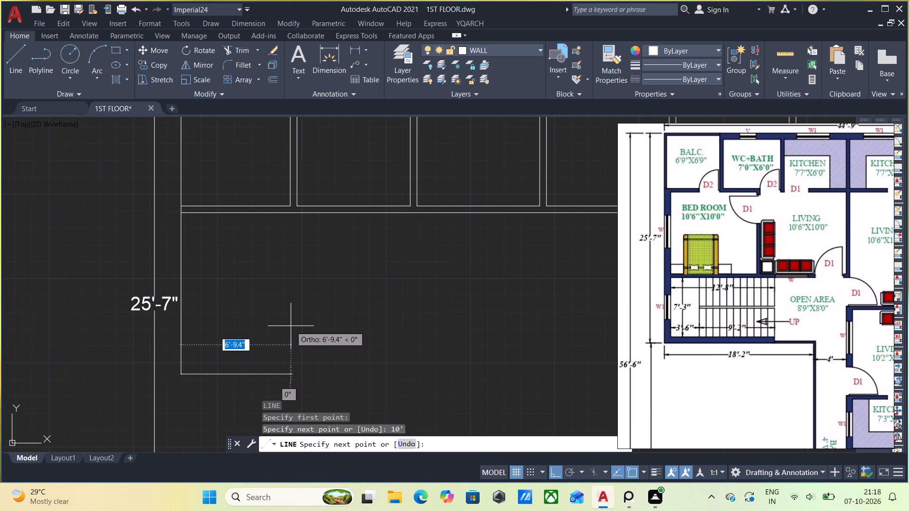
pyautogui.press('Escape')
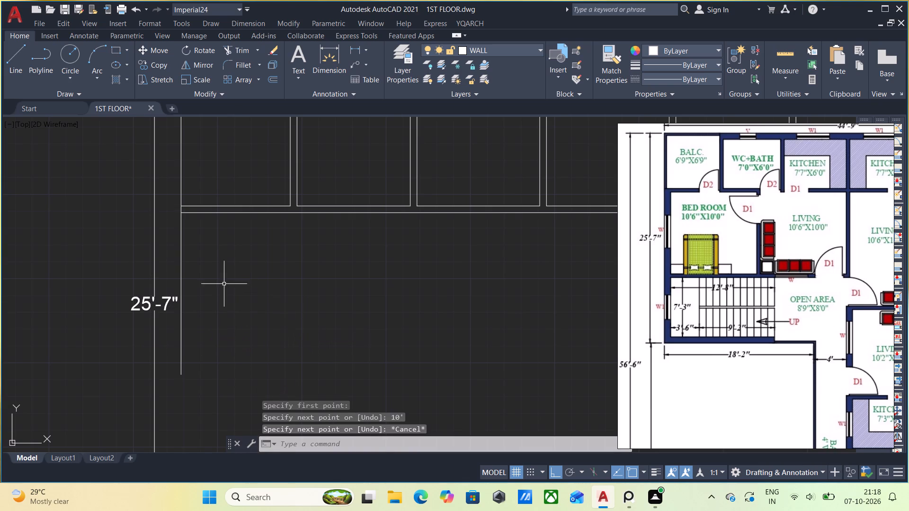
# Offset the new 10' vertical line by 9 toward the inside of the bedroom.
pyautogui.click(181, 271)
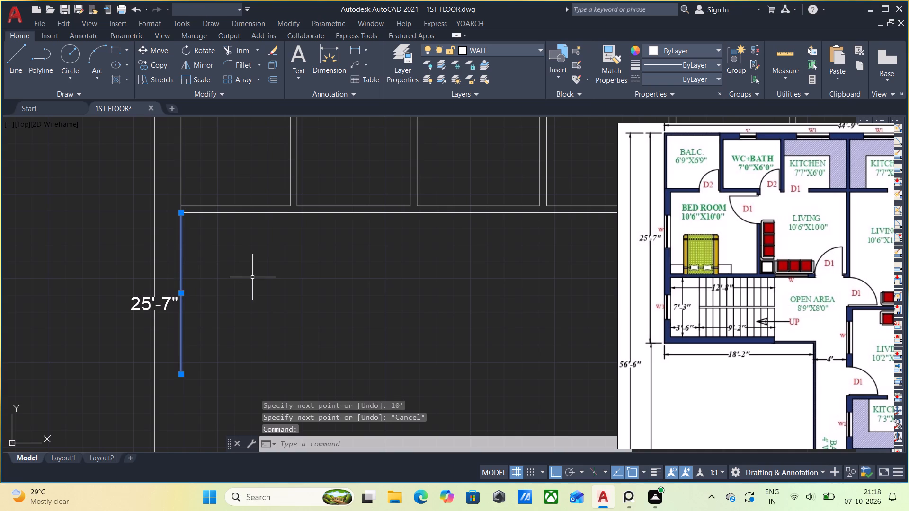
pyautogui.write('of')
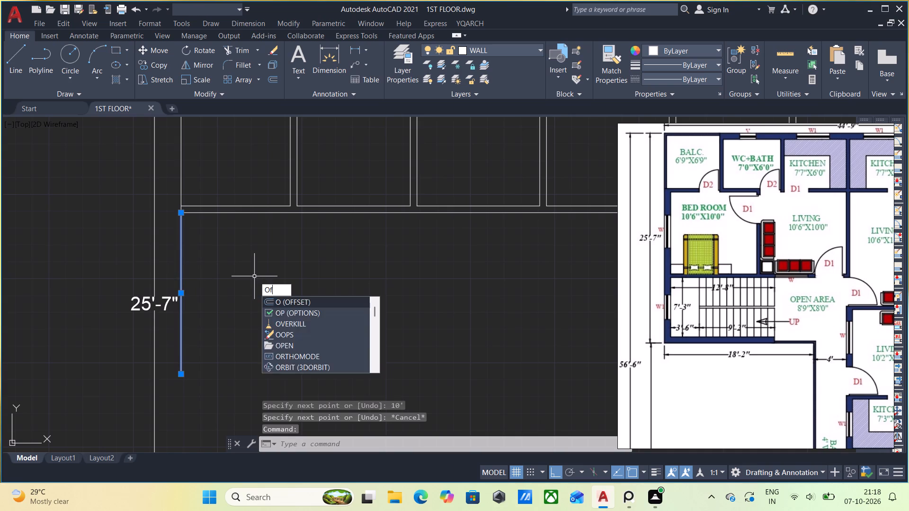
pyautogui.click(295, 303)
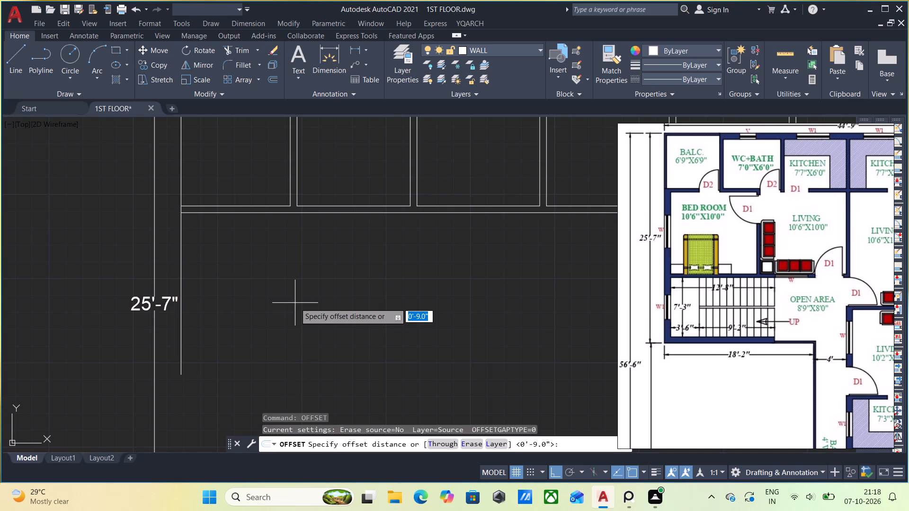
pyautogui.press('9')
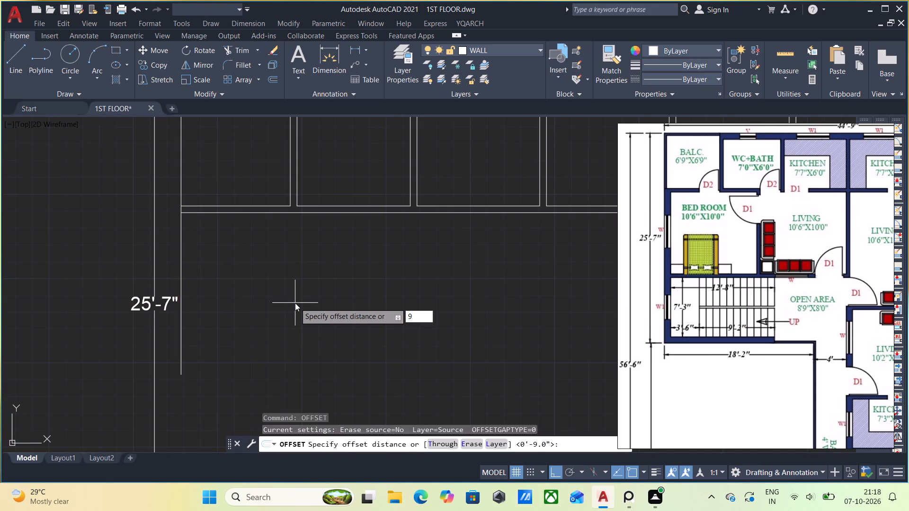
pyautogui.press('Return')
pyautogui.click(295, 303)
pyautogui.press('Escape')
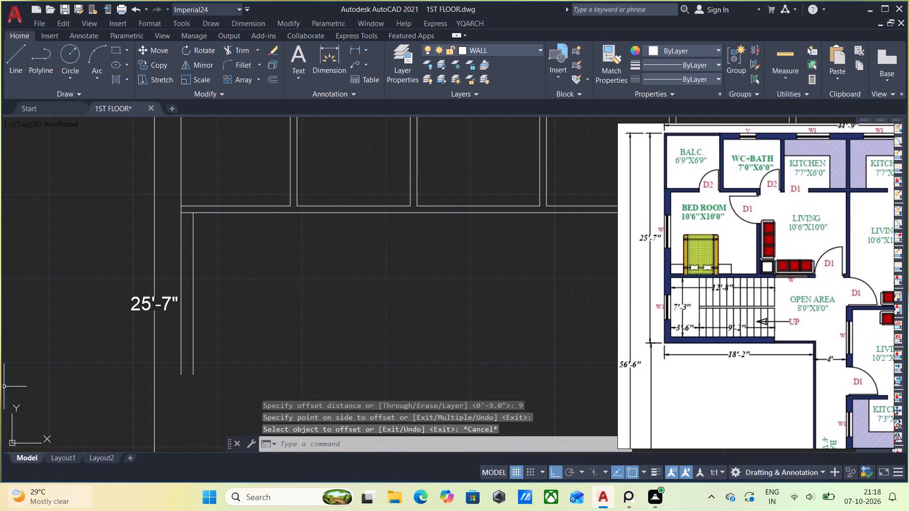
# Trim the piece of the lower horizontal wall line between the two new vertical lines at the bedroom's upper outer corner.
pyautogui.scroll(1, 244, 229)
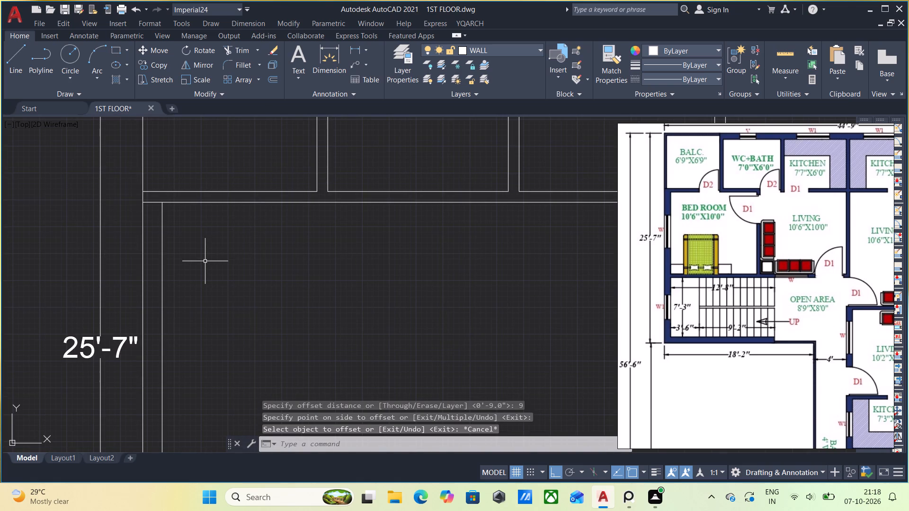
pyautogui.press('t')
pyautogui.press('r')
pyautogui.press('Return')
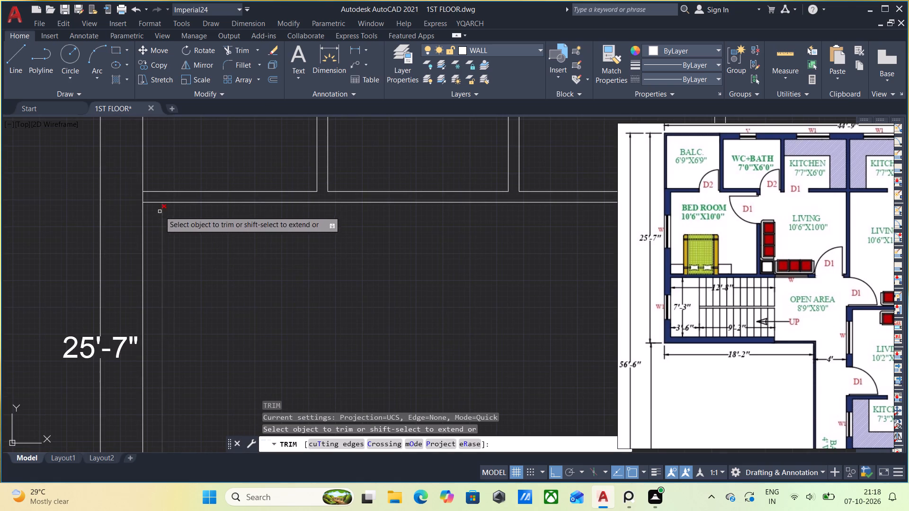
pyautogui.click(151, 202)
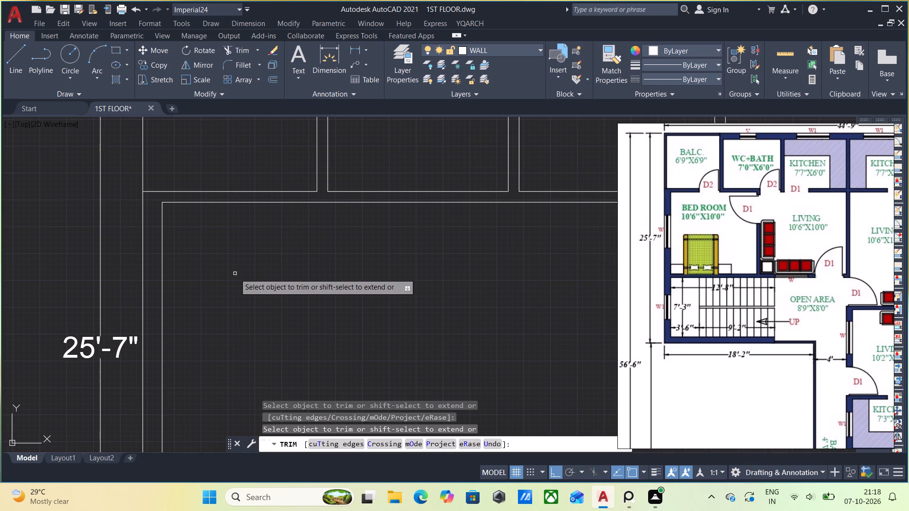
pyautogui.press('Escape')
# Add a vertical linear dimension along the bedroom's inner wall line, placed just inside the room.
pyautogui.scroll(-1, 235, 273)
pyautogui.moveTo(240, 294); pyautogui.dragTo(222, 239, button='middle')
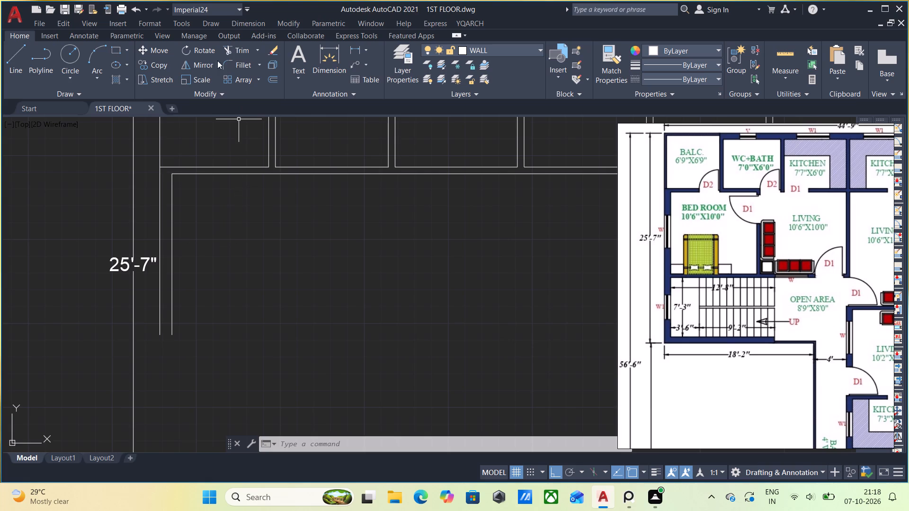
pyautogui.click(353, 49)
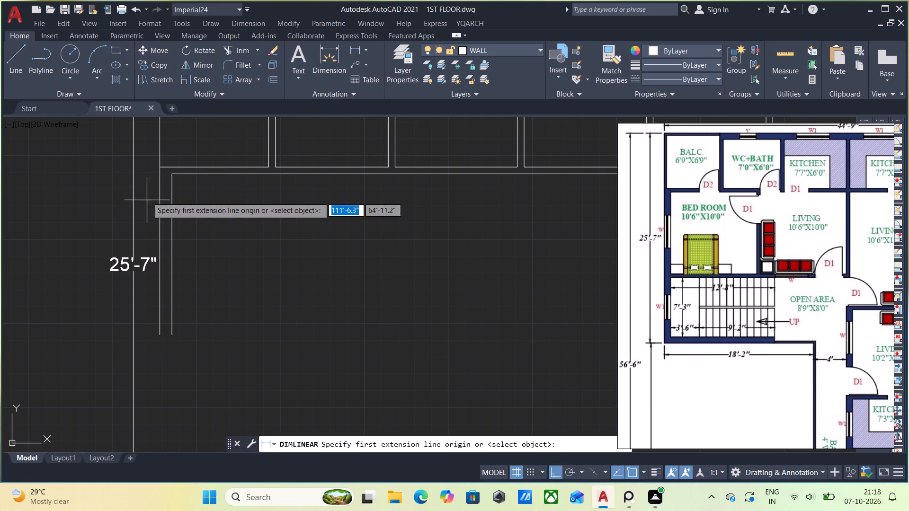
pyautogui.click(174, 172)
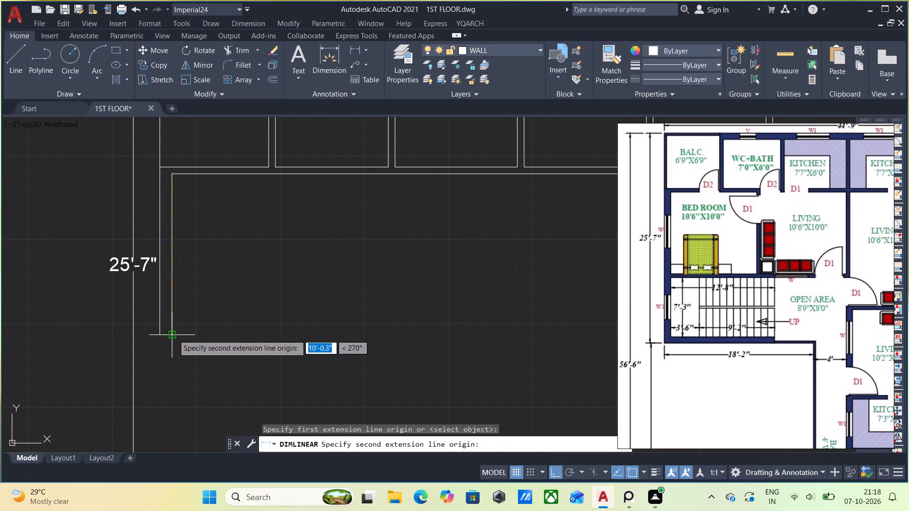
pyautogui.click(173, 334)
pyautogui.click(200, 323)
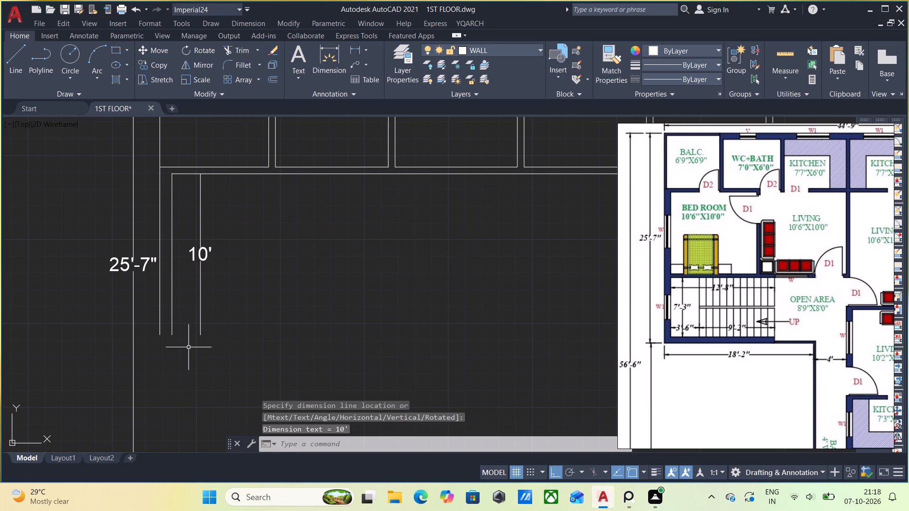
# Set the YQArch wall thickness to 5.
pyautogui.write('ww')
pyautogui.press('Return')
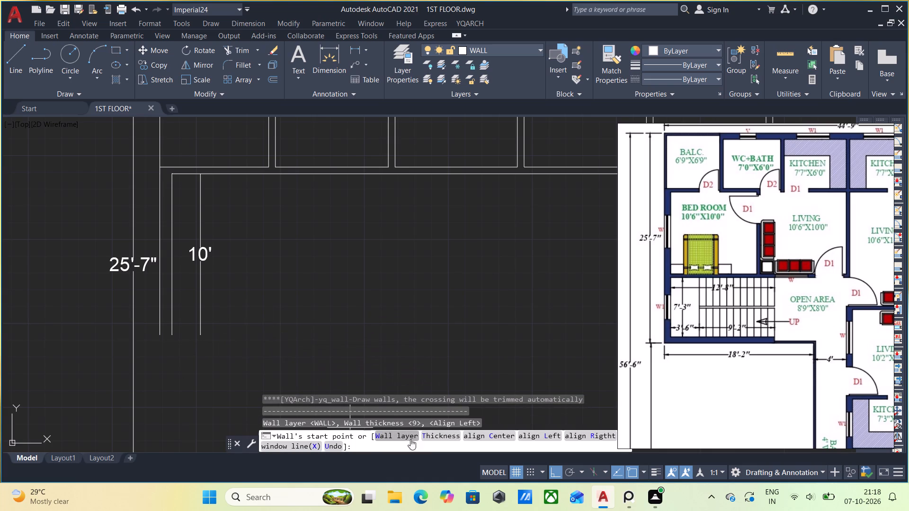
pyautogui.click(431, 436)
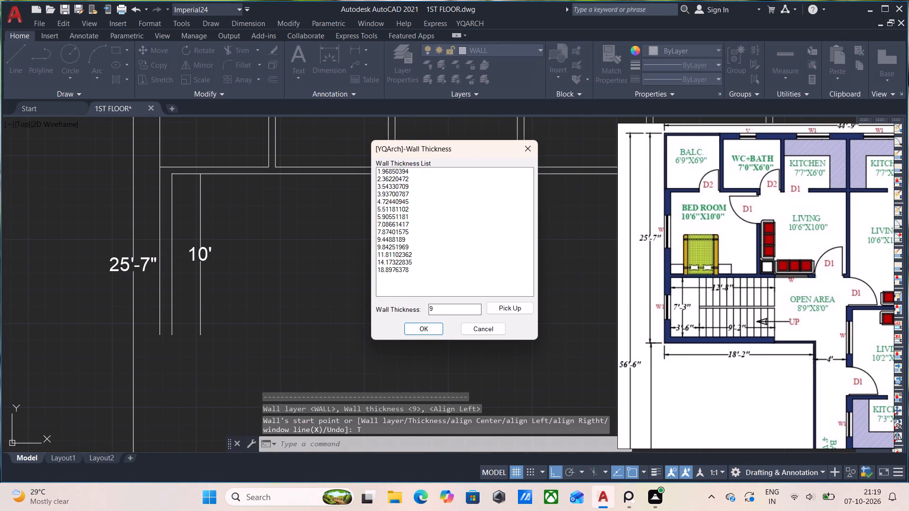
pyautogui.click(441, 307)
pyautogui.press('BackSpace')
pyautogui.press('5')
pyautogui.click(428, 331)
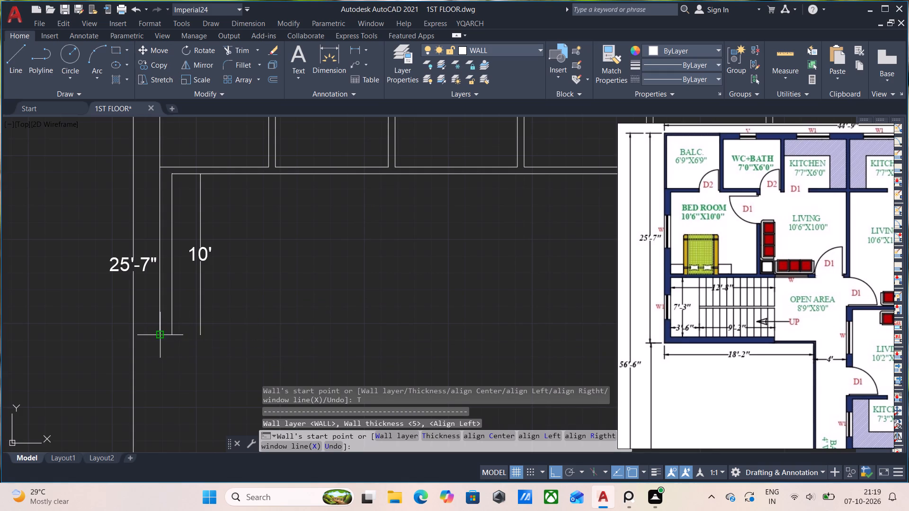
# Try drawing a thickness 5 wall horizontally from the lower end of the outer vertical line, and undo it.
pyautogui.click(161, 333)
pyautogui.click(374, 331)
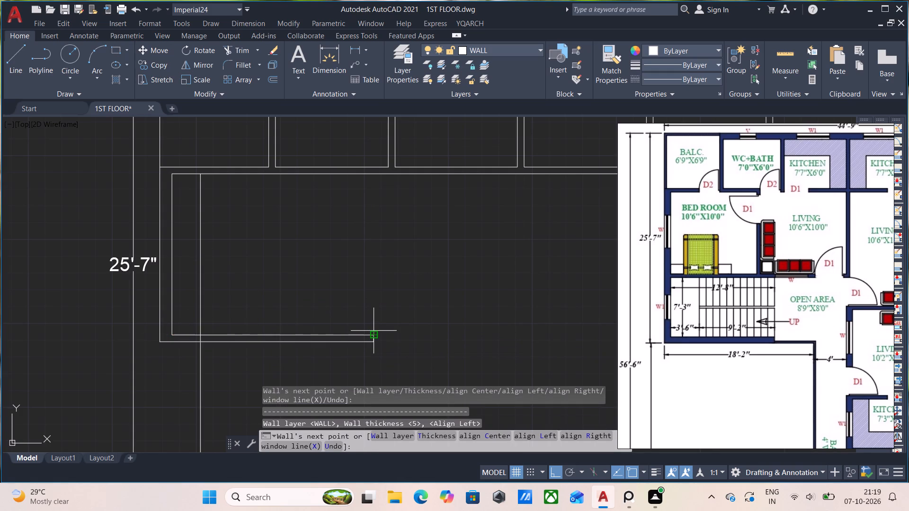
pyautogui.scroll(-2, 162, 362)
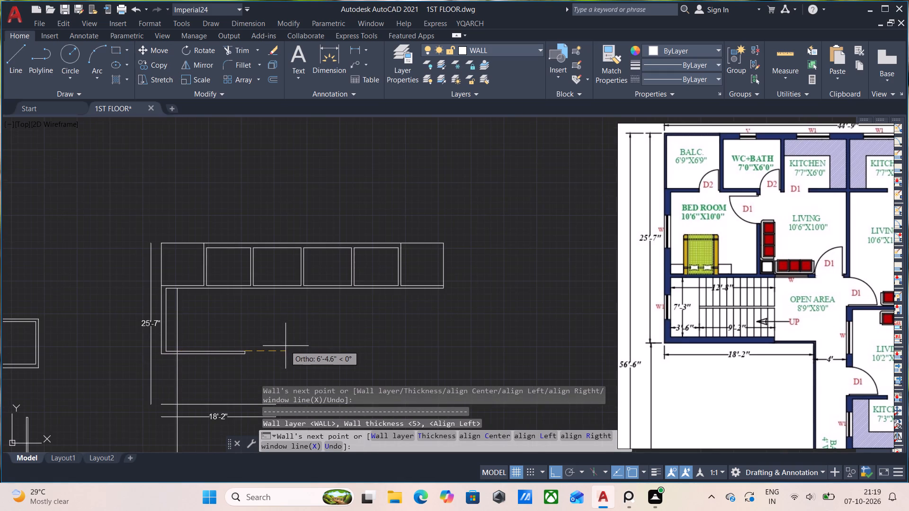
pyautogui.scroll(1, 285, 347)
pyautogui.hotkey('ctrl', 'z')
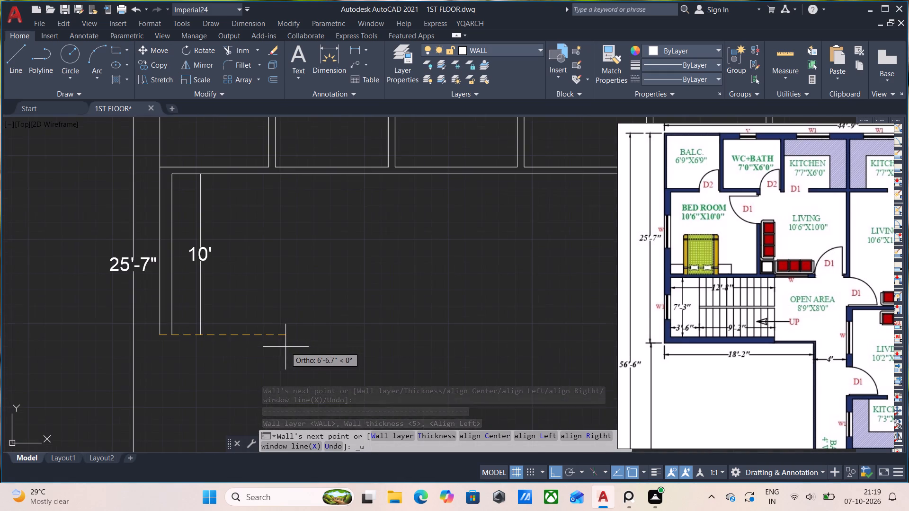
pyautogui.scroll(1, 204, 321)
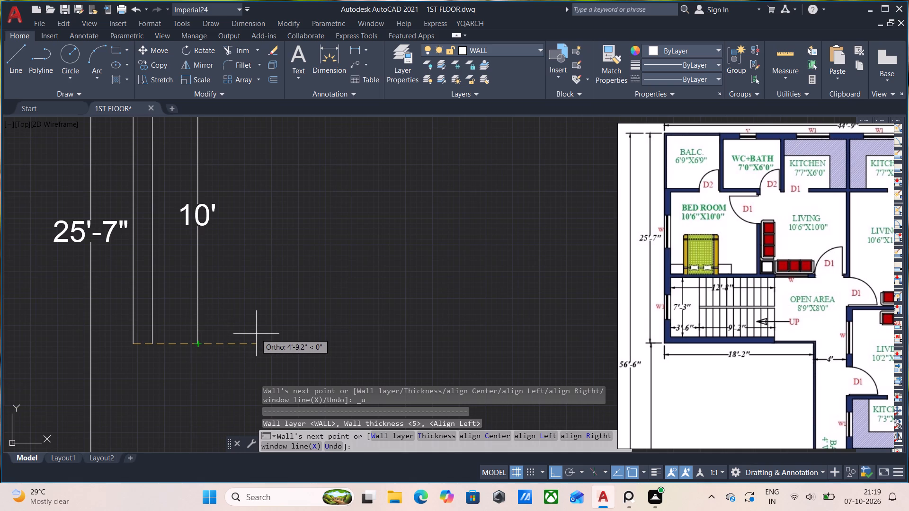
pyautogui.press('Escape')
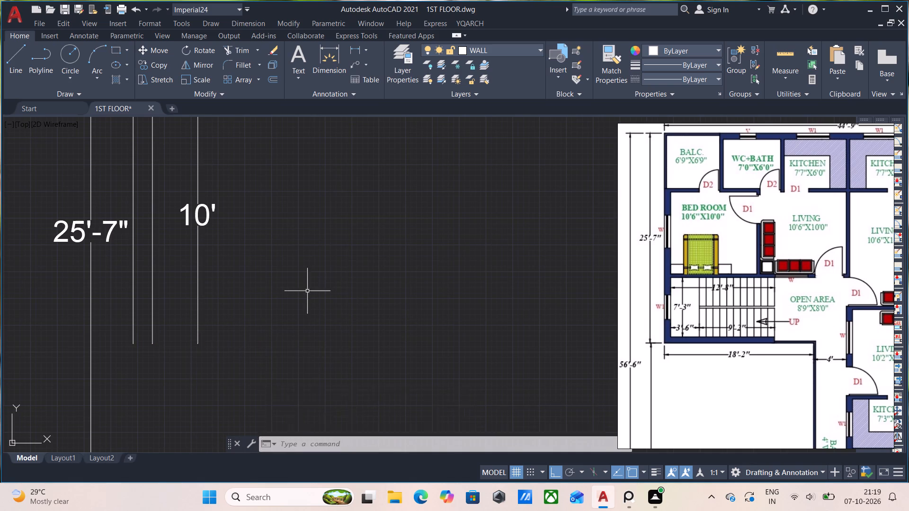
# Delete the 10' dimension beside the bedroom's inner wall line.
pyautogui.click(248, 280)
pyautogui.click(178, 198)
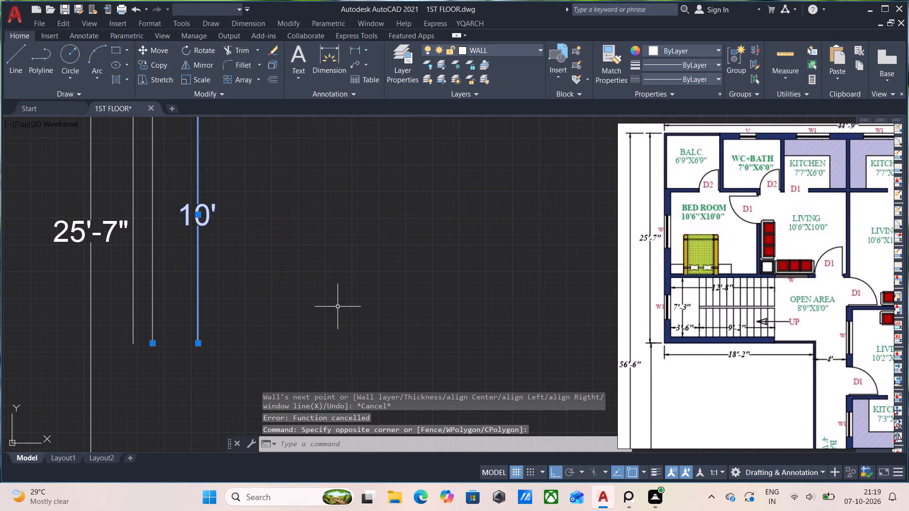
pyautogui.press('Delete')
# Draw a 10'6" left-aligned, thickness 5 YQArch wall rightward from the outer line's lower end, first trying and undoing freehand right- and left-aligned segments.
pyautogui.write('ww')
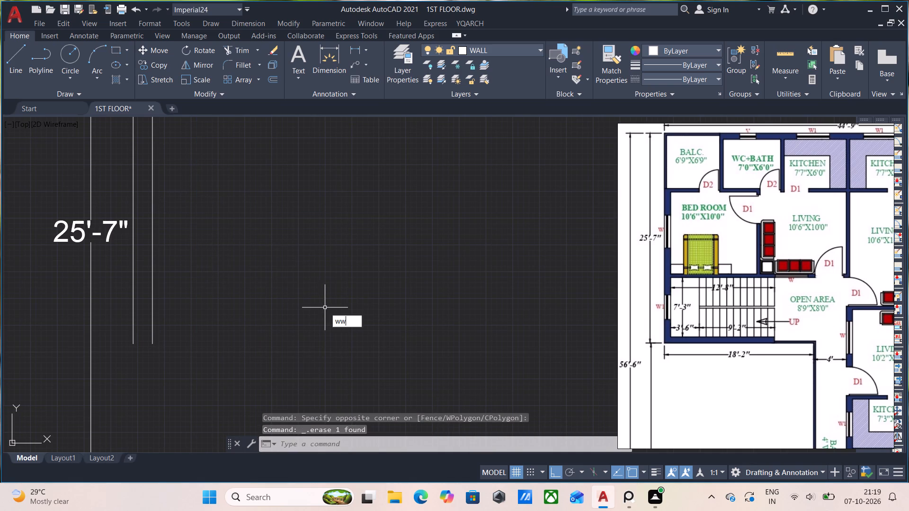
pyautogui.press('Return')
pyautogui.click(130, 346)
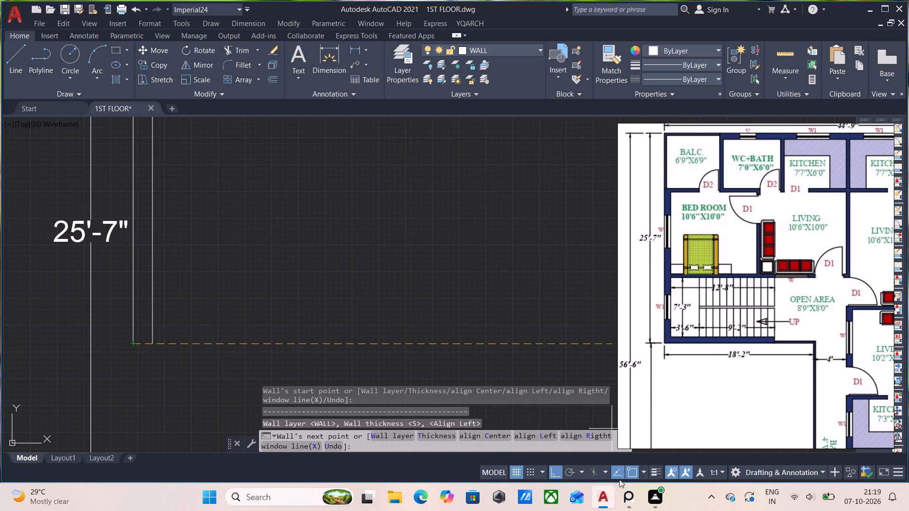
pyautogui.click(595, 434)
pyautogui.click(490, 352)
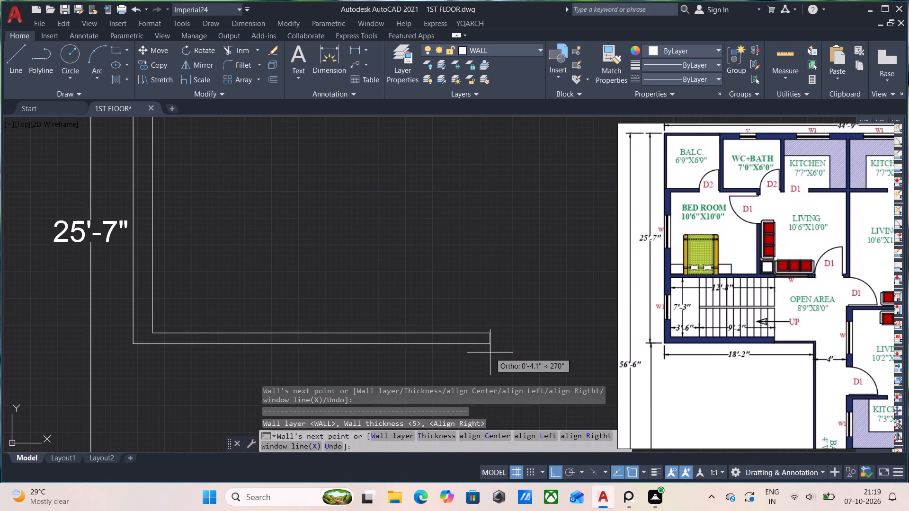
pyautogui.hotkey('ctrl', 'z')
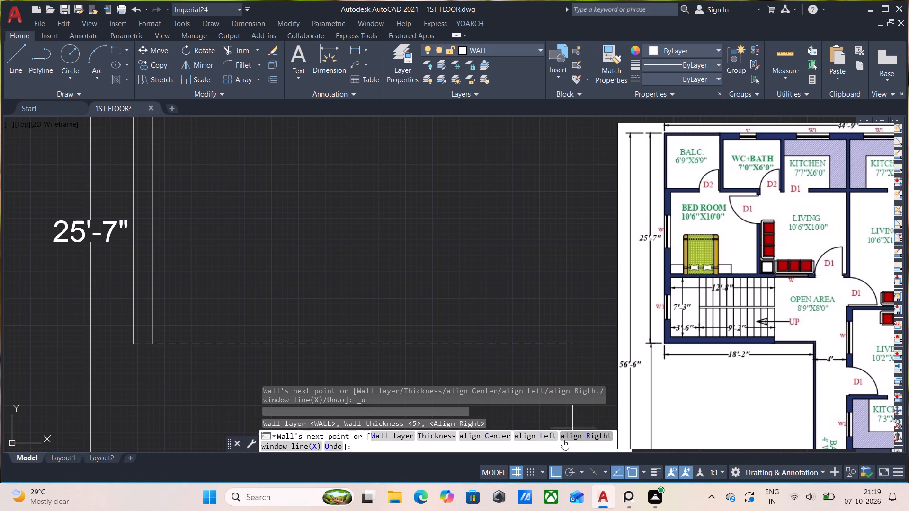
pyautogui.click(548, 433)
pyautogui.click(471, 329)
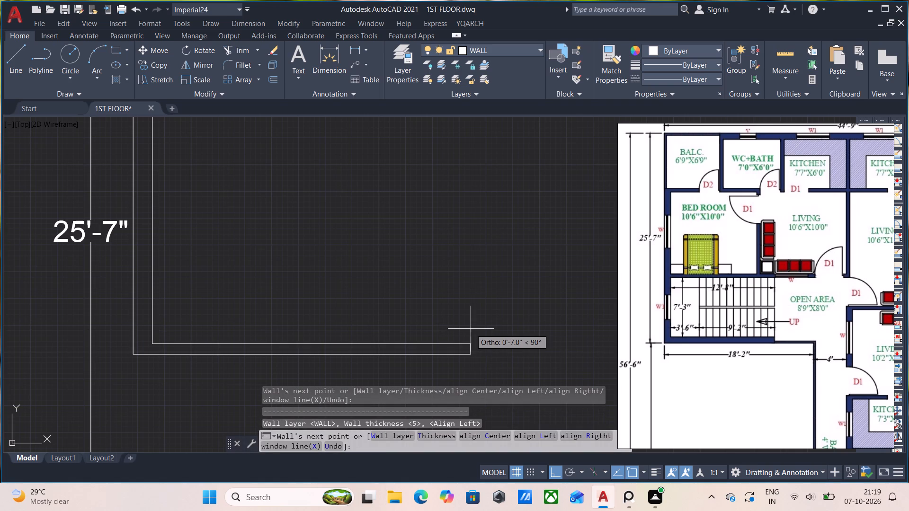
pyautogui.hotkey('ctrl', 'z')
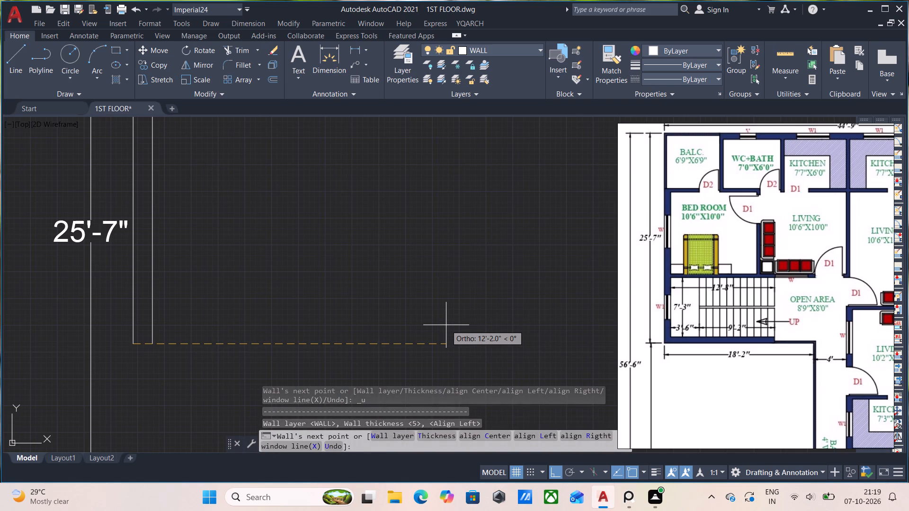
pyautogui.write('10')
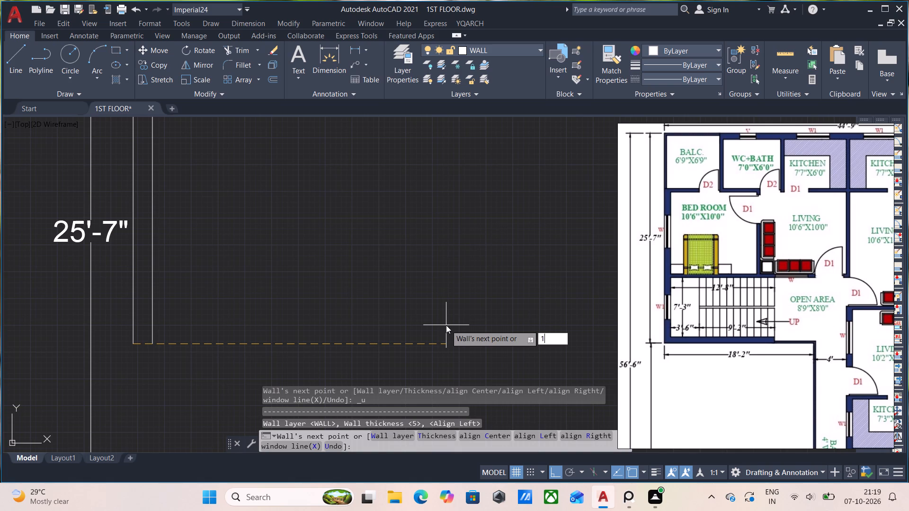
pyautogui.press("'")
pyautogui.write('6"')
pyautogui.press('Return')
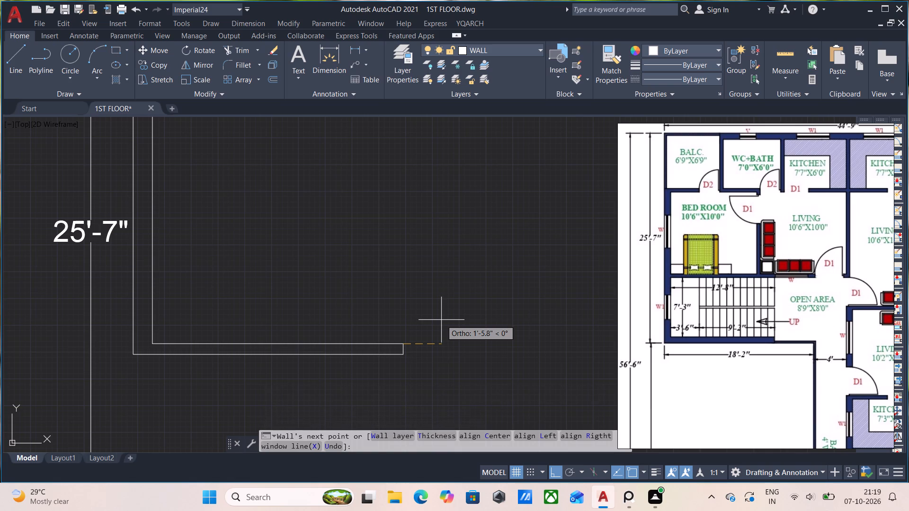
pyautogui.press('Escape')
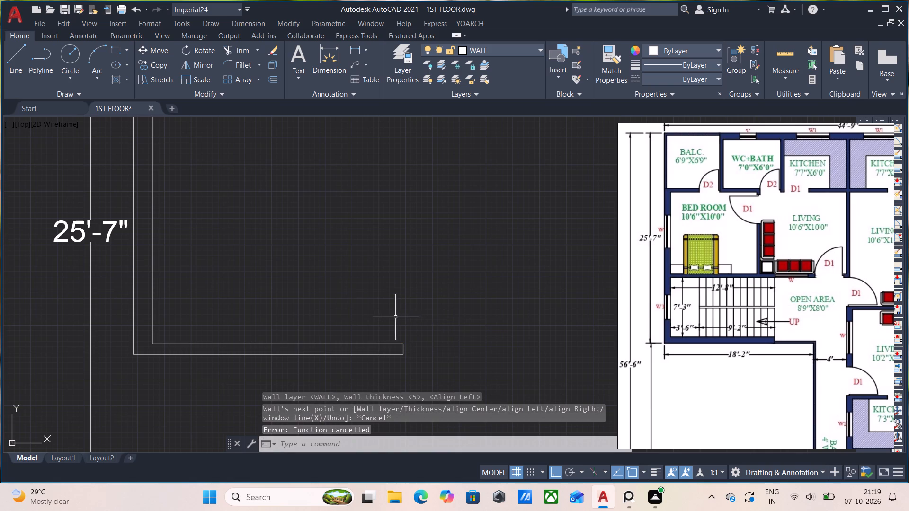
# Add a vertical linear dimension along the bedroom's inner left wall line, from its lower corner to its upper corner.
pyautogui.scroll(-2, 222, 234)
pyautogui.moveTo(230, 252); pyautogui.dragTo(239, 278, button='middle')
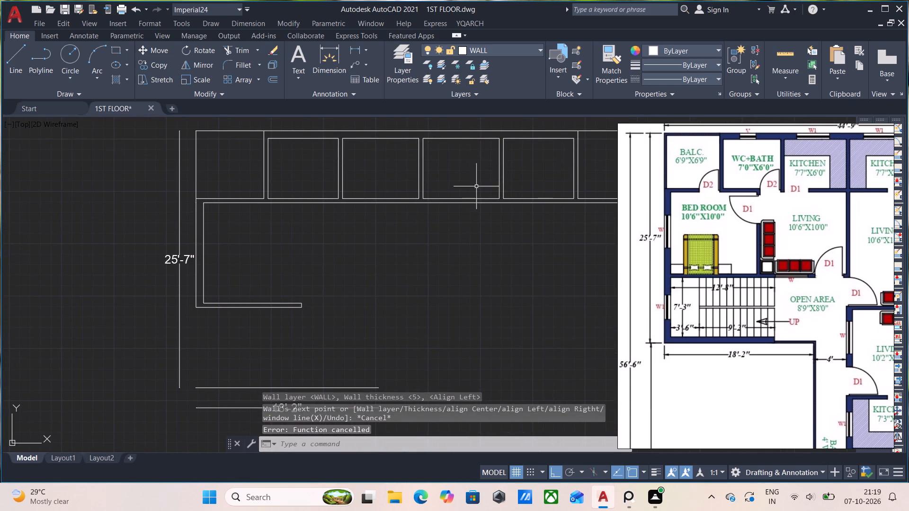
pyautogui.click(353, 46)
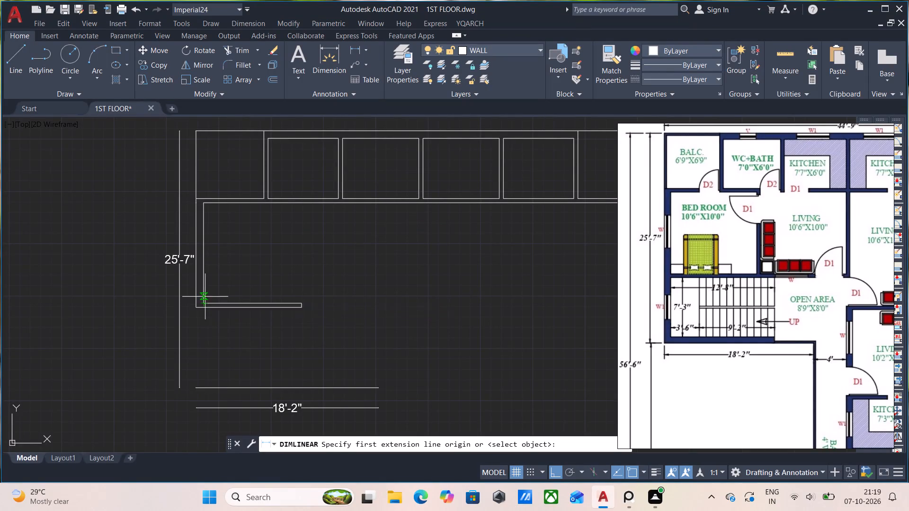
pyautogui.click(205, 301)
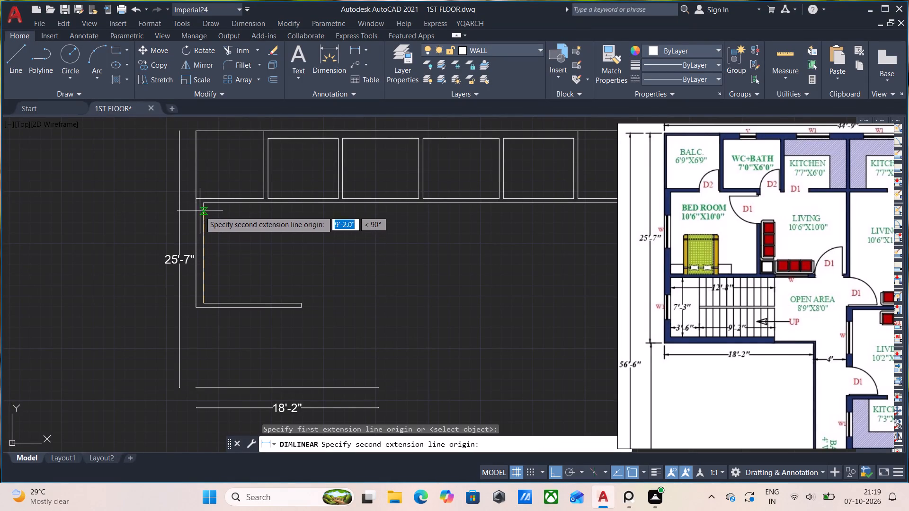
pyautogui.click(201, 206)
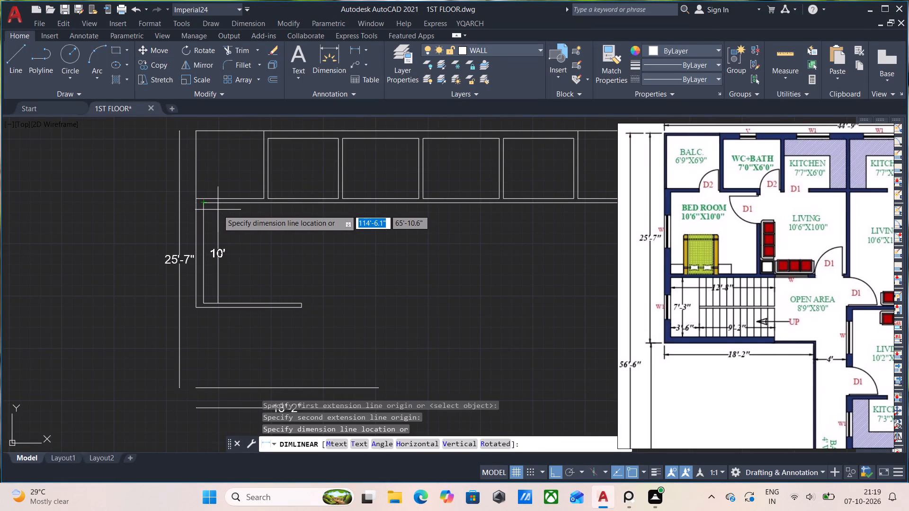
pyautogui.click(226, 212)
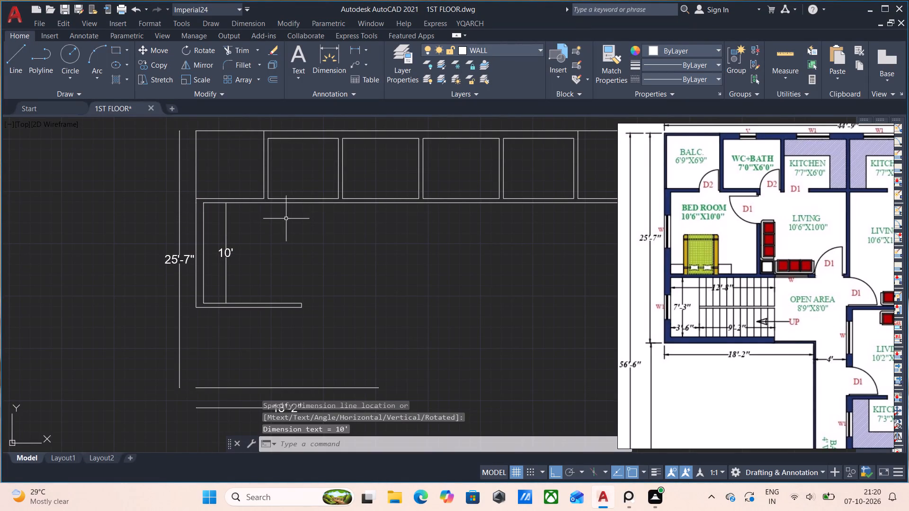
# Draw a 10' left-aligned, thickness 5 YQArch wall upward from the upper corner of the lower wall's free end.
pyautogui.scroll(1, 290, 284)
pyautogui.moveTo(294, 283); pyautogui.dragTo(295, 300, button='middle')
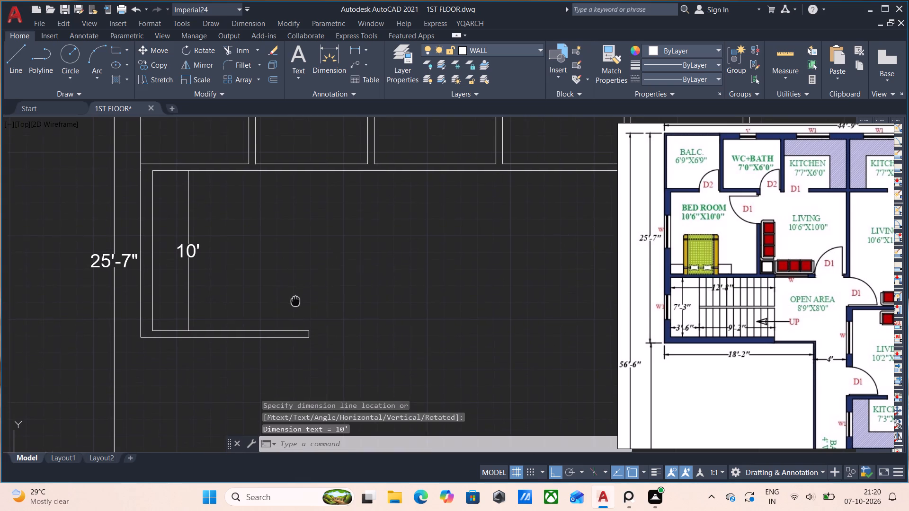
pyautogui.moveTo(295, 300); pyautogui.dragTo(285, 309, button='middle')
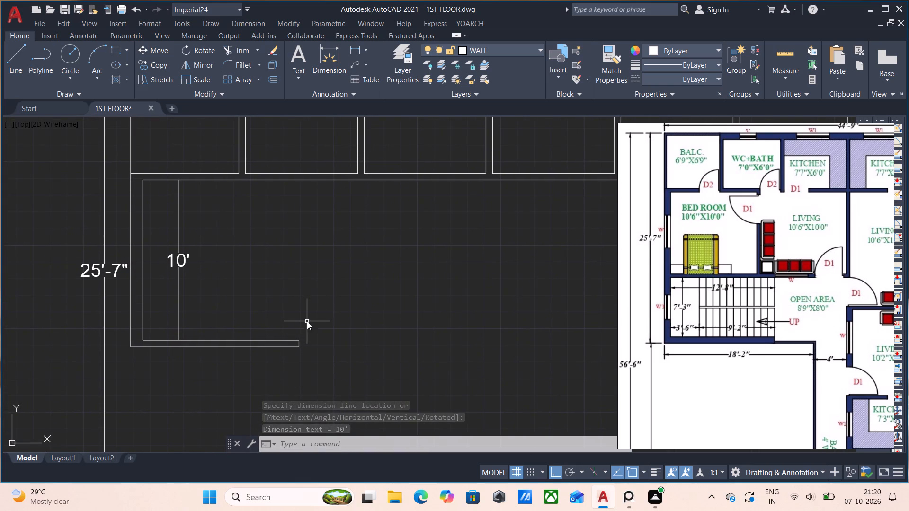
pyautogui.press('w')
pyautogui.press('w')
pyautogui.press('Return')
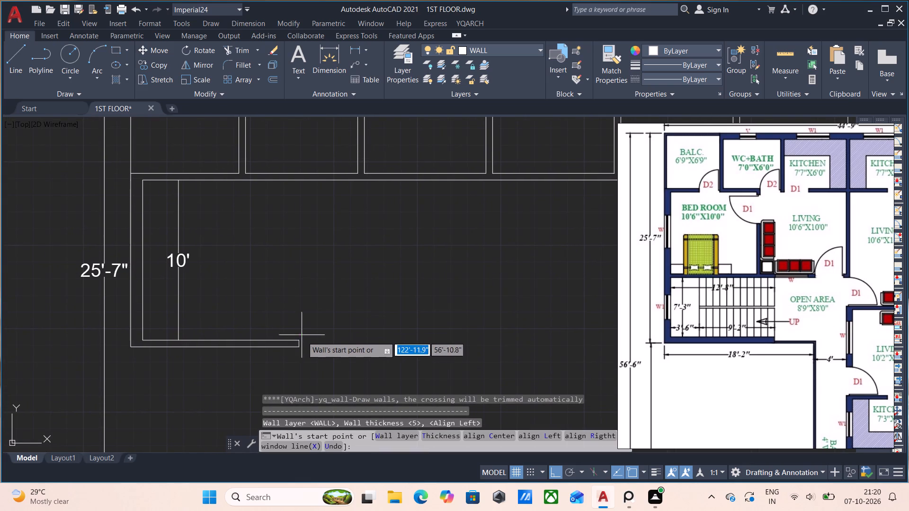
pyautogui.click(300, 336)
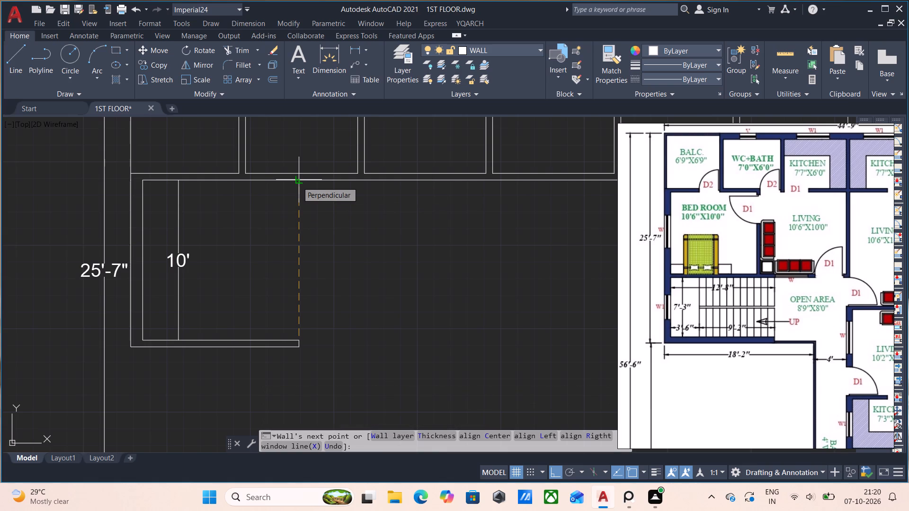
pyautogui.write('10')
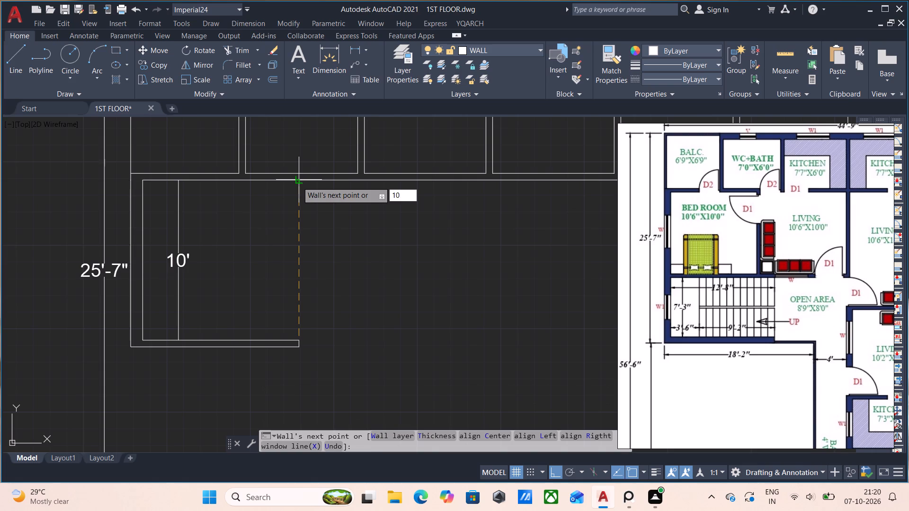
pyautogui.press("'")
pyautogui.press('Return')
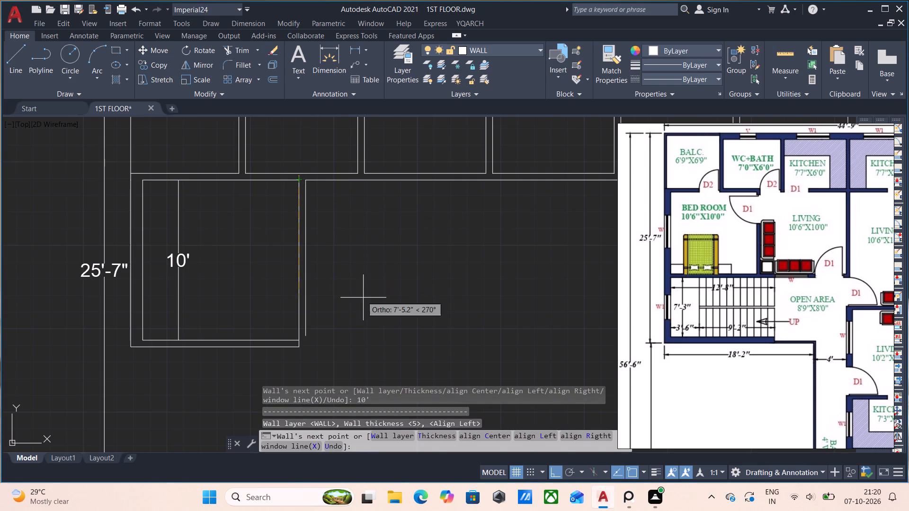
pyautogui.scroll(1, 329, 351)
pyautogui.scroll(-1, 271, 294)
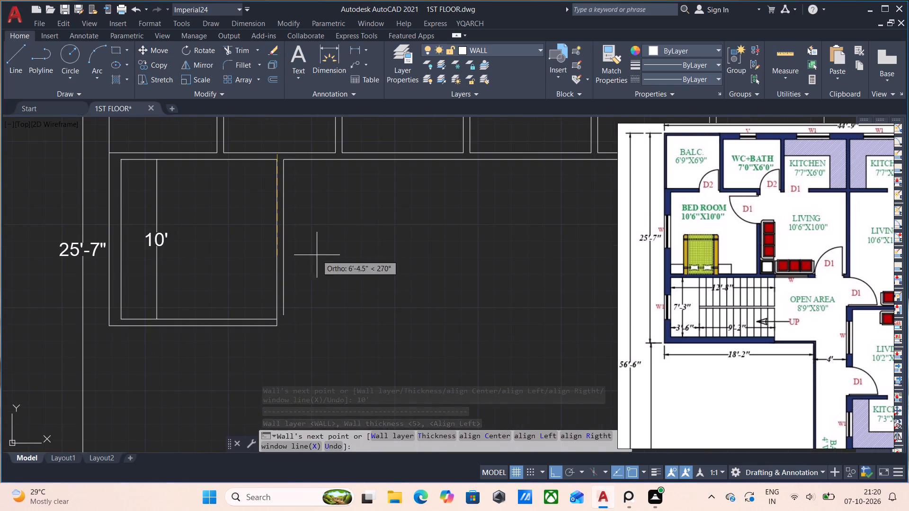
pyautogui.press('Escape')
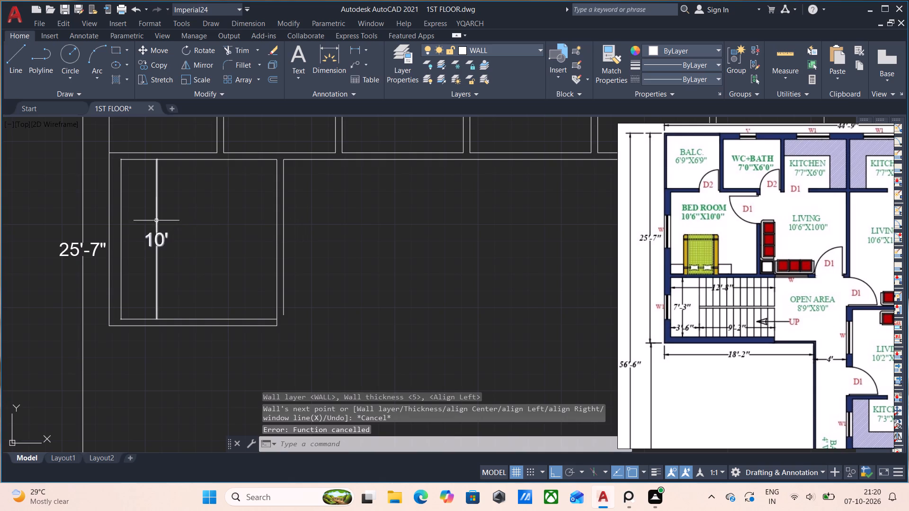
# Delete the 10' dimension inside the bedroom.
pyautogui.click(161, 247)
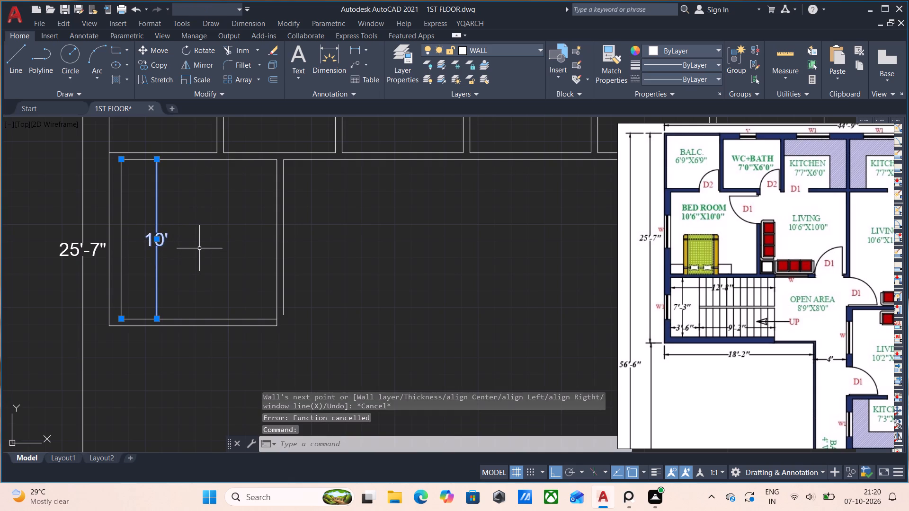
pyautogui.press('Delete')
# Measure the bedroom's inner width and height with Quick measure.
pyautogui.click(785, 76)
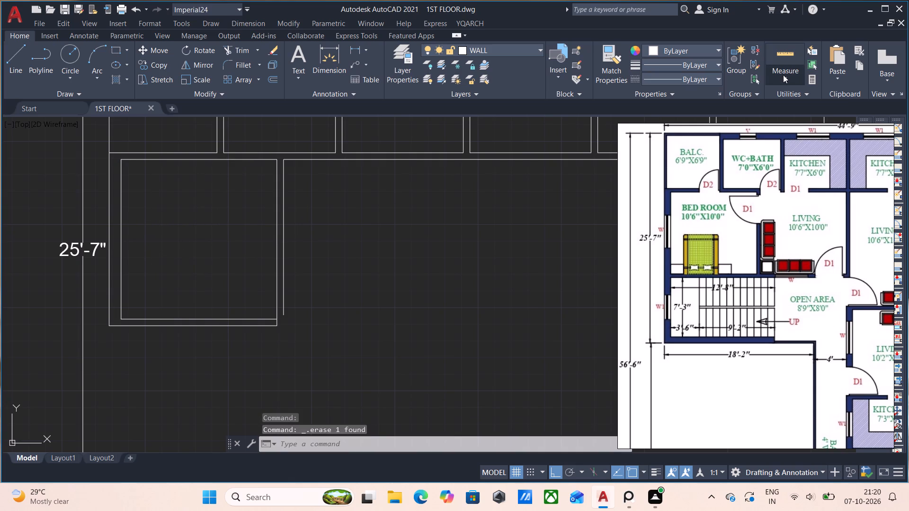
pyautogui.click(785, 94)
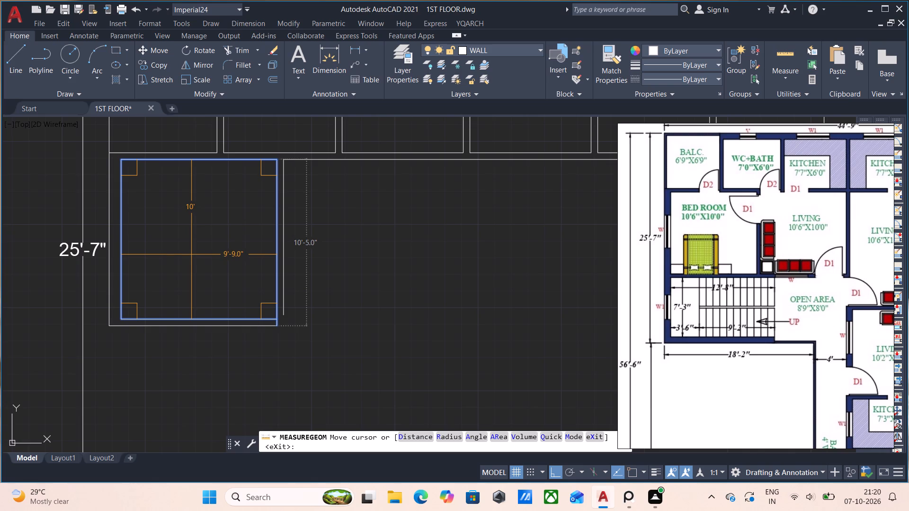
pyautogui.press('Escape')
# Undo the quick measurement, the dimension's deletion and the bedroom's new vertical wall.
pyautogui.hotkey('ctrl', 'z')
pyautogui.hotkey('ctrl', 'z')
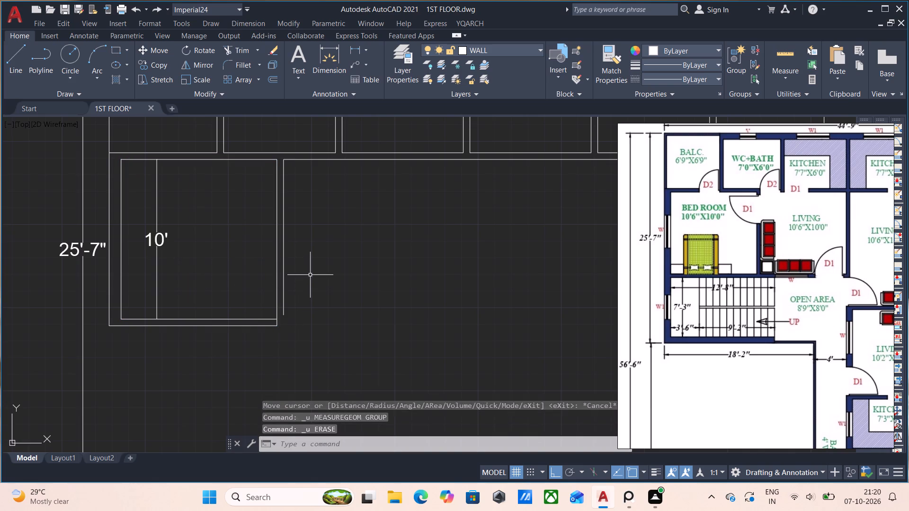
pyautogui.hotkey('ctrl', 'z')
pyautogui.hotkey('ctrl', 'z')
# Extend the lower wall 5" rightward with a right-aligned, thickness 5 YQArch segment, first trying and undoing a left-aligned one.
pyautogui.press('w')
pyautogui.press('w')
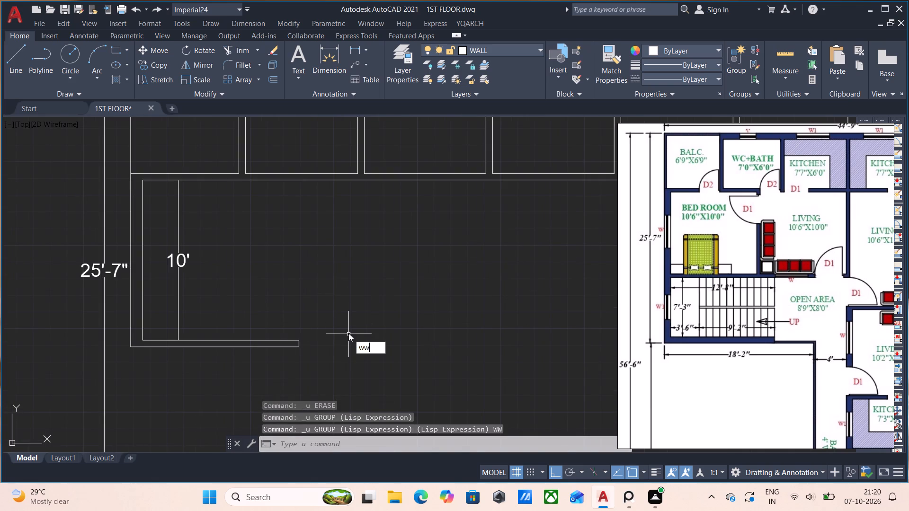
pyautogui.press('Return')
pyautogui.click(300, 348)
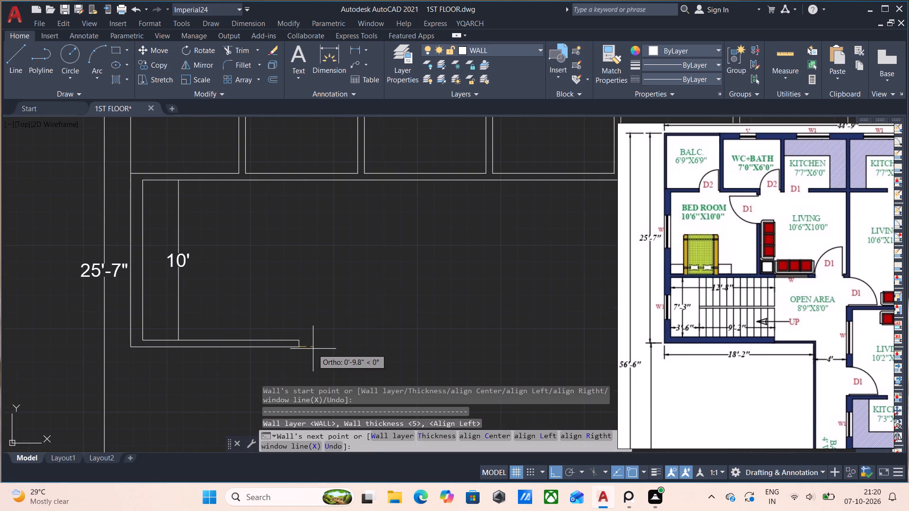
pyautogui.press('5')
pyautogui.press('Return')
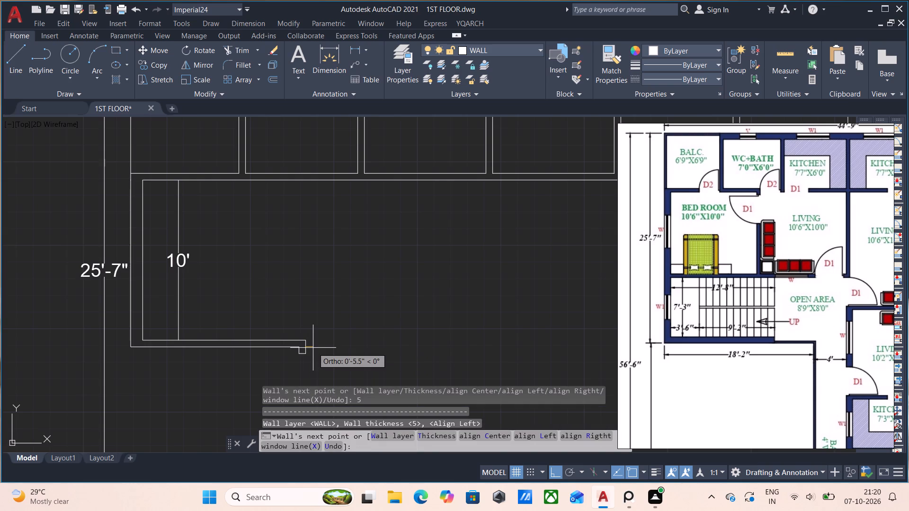
pyautogui.hotkey('ctrl', 'z')
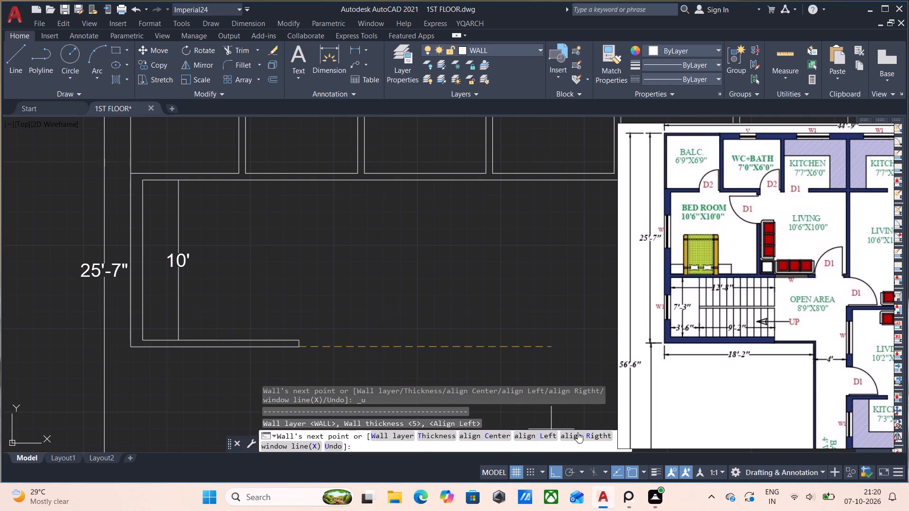
pyautogui.click(600, 433)
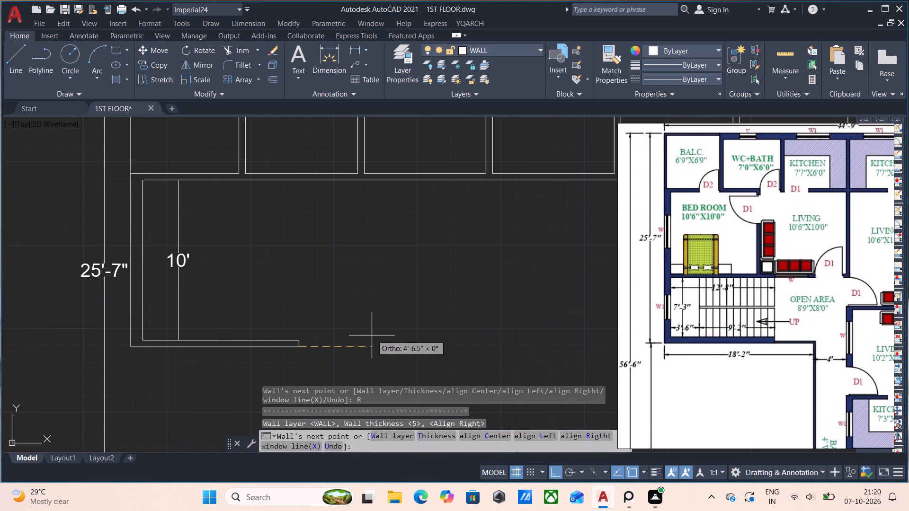
pyautogui.press('5')
pyautogui.press('Return')
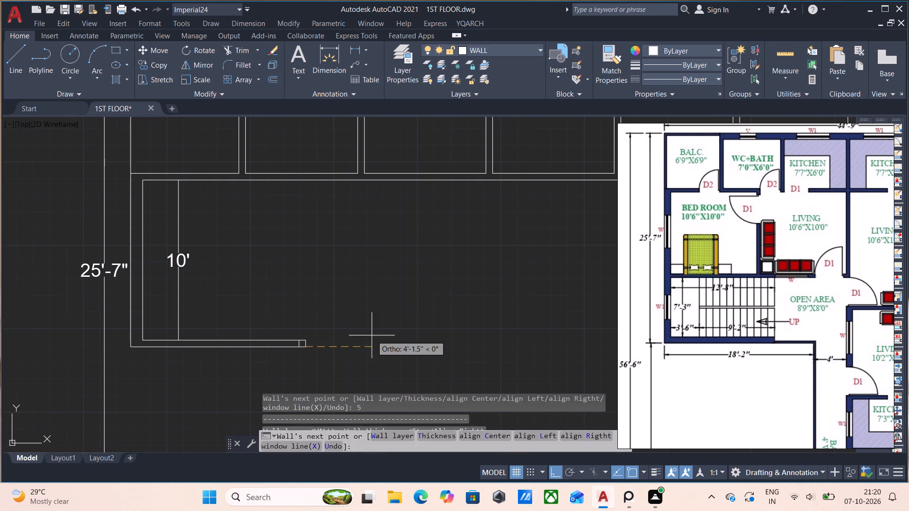
pyautogui.press('Escape')
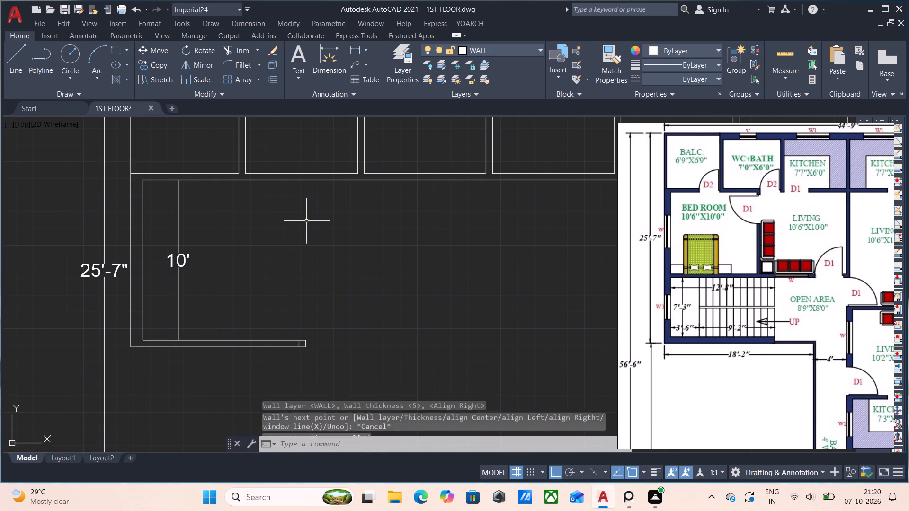
# Draw a right-aligned, thickness 5 YQArch wall upward from the extended lower wall's end to the upper rooms' wall.
pyautogui.write('ww')
pyautogui.press('Return')
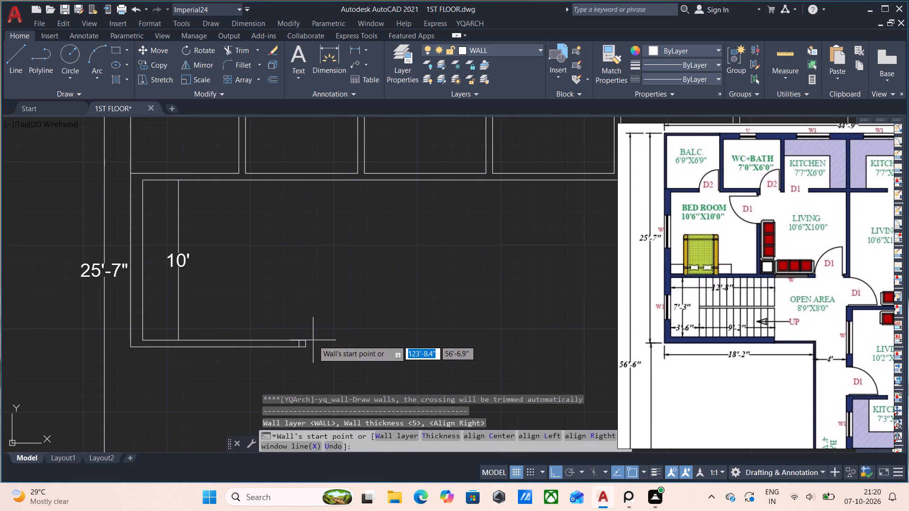
pyautogui.click(308, 342)
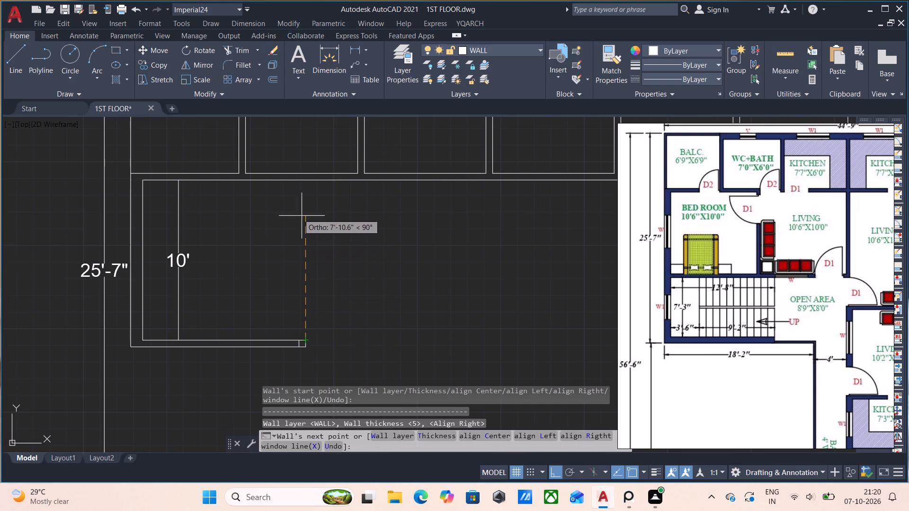
pyautogui.click(307, 182)
pyautogui.press('Escape')
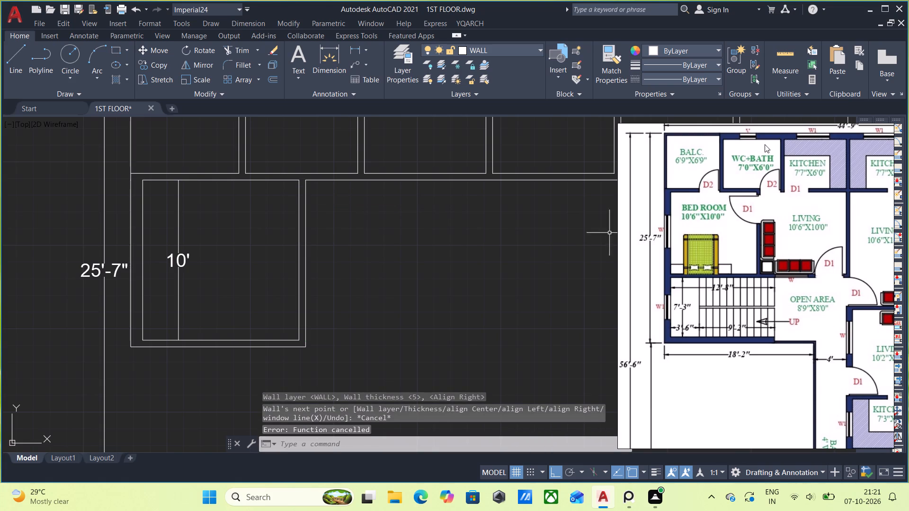
# Measure the closed bedroom's inner width and height with Quick measure.
pyautogui.click(784, 80)
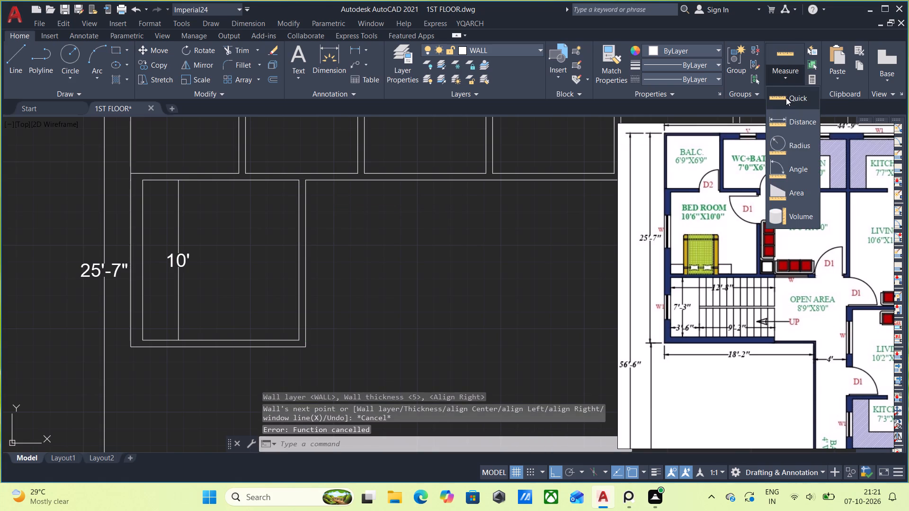
pyautogui.click(786, 97)
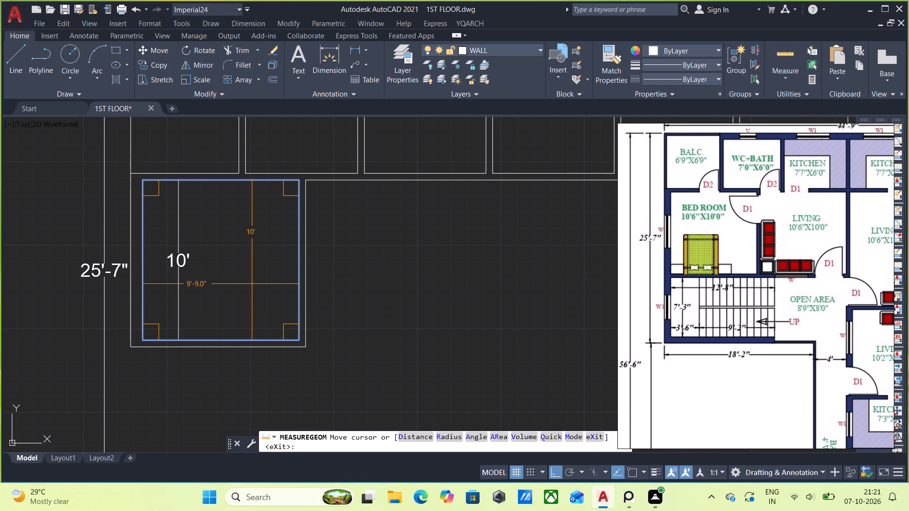
pyautogui.press('Escape')
# Draw a 10'6" horizontal line rightward from the bedroom's inner left wall line, just above its lower corner.
pyautogui.press('l')
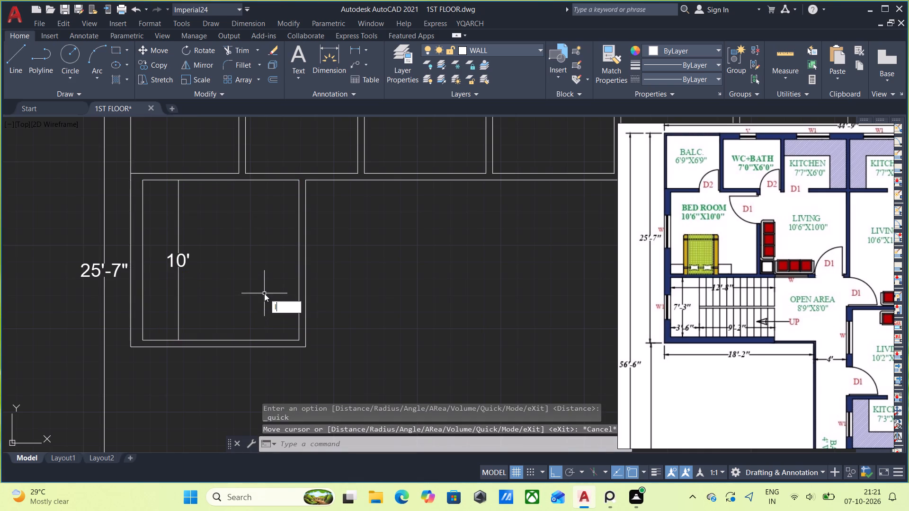
pyautogui.press('Return')
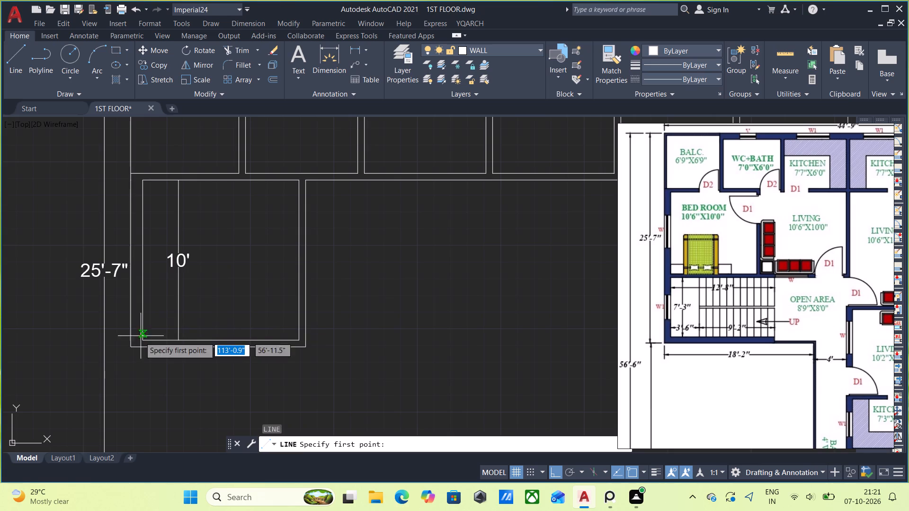
pyautogui.click(143, 326)
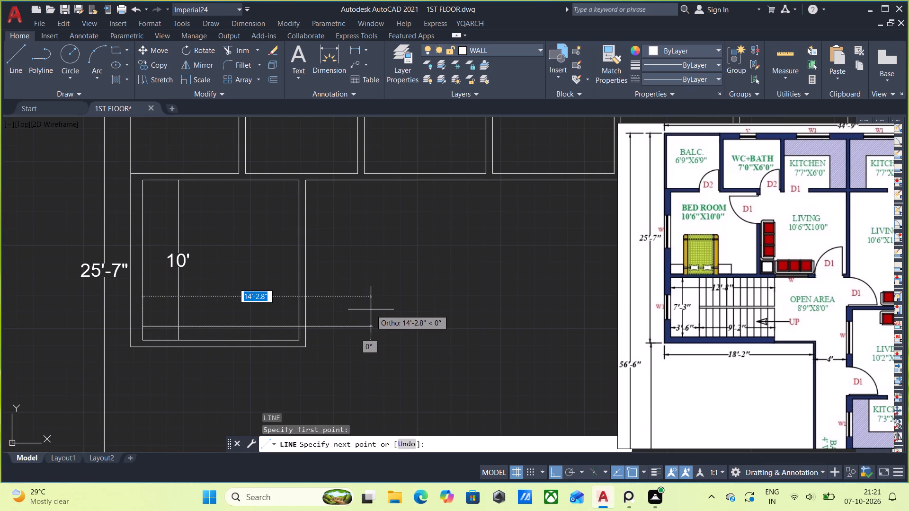
pyautogui.write('10')
pyautogui.press("'")
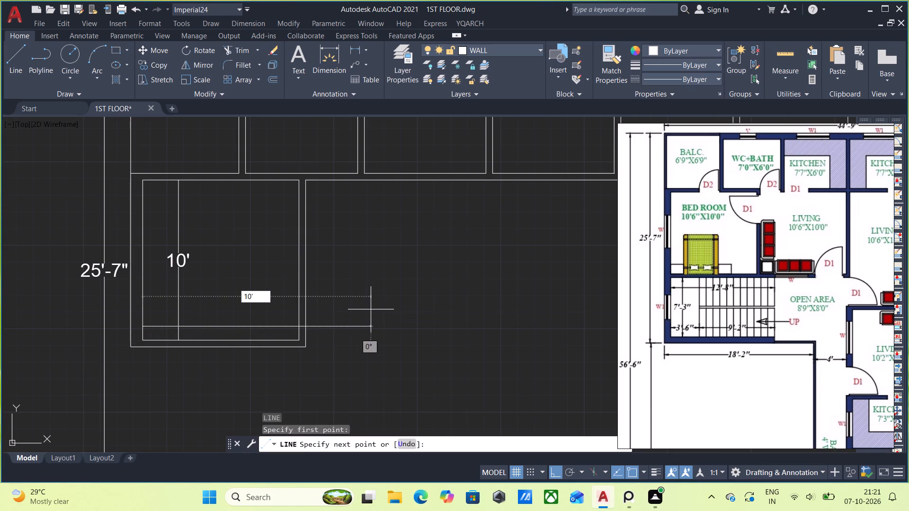
pyautogui.press('6')
pyautogui.hotkey('shift', '"')
pyautogui.press('Return')
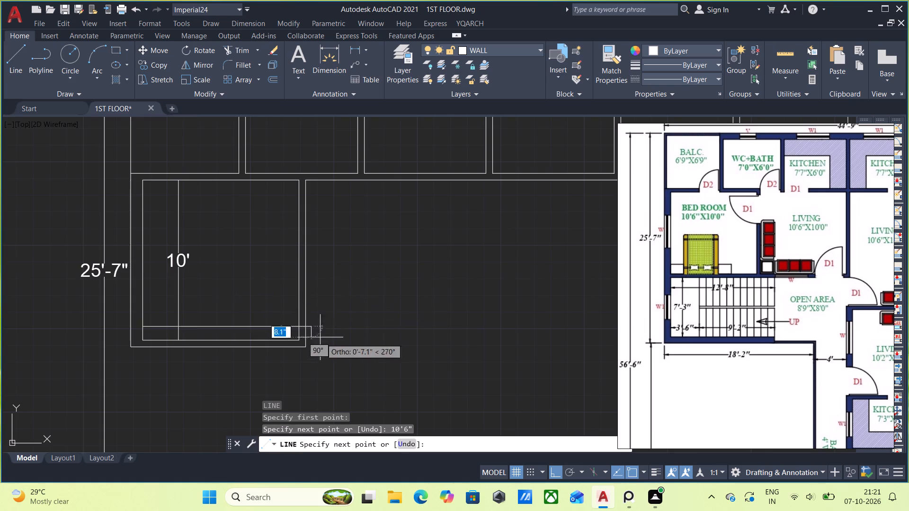
pyautogui.press('Escape')
pyautogui.scroll(1, 328, 337)
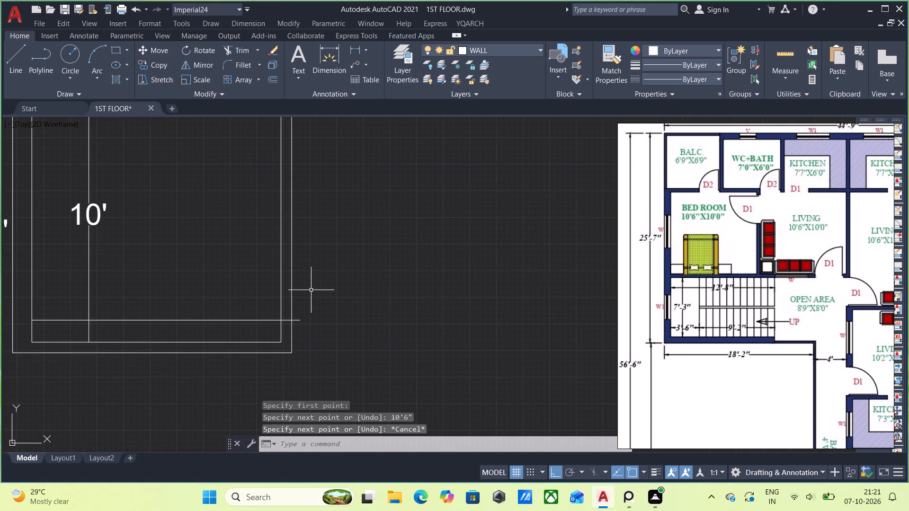
# Undo the 10'6" guide line, the bedroom's right wall and the 5" extension of the lower wall.
pyautogui.hotkey('ctrl', 'z')
pyautogui.hotkey('ctrl', 'z')
pyautogui.hotkey('ctrl', 'z')
pyautogui.hotkey('ctrl', 'z')
pyautogui.hotkey('ctrl', 'z')
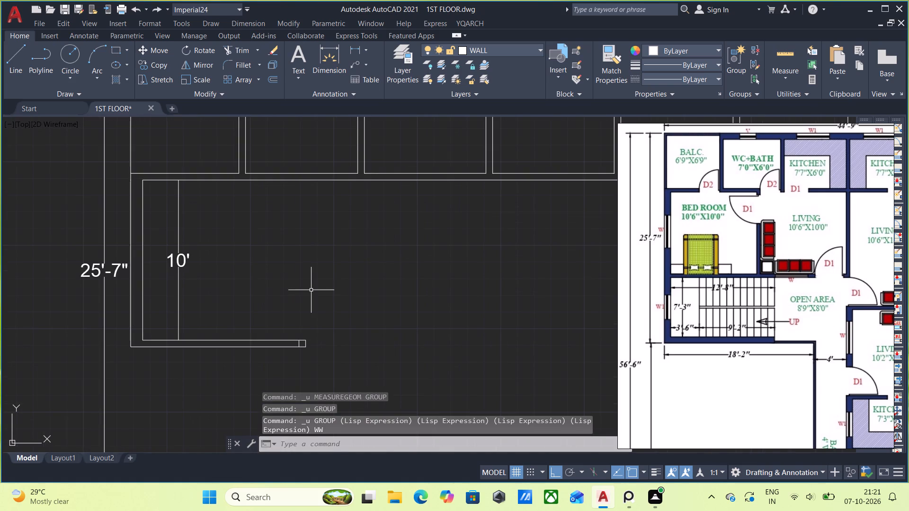
pyautogui.click(318, 354)
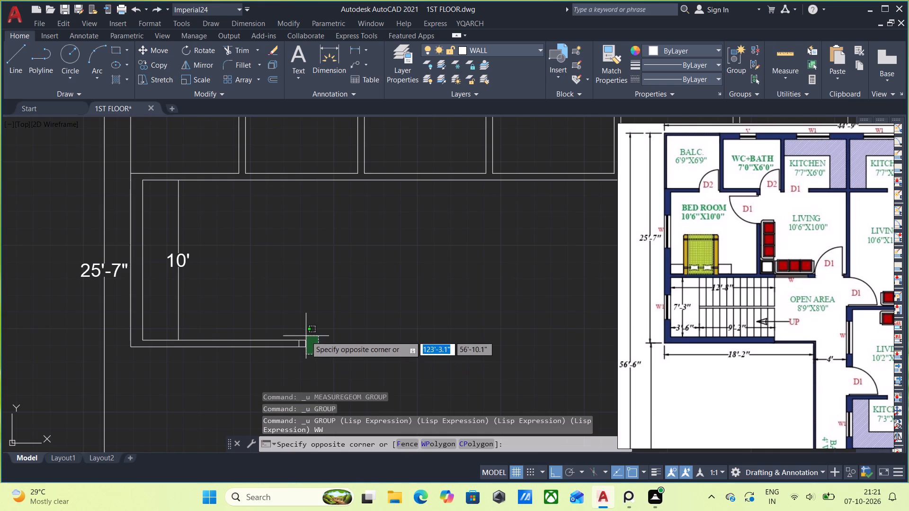
pyautogui.hotkey('ctrl', 'z')
pyautogui.hotkey('ctrl', 'z')
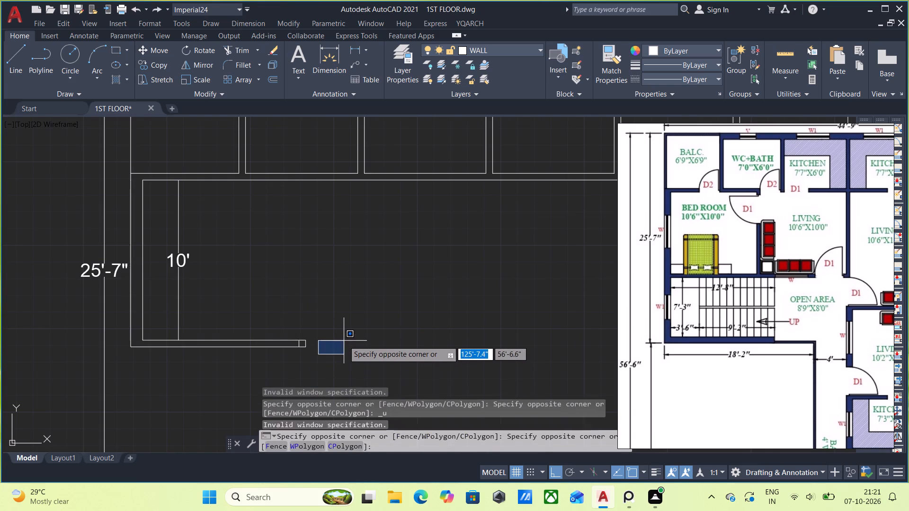
pyautogui.click(359, 288)
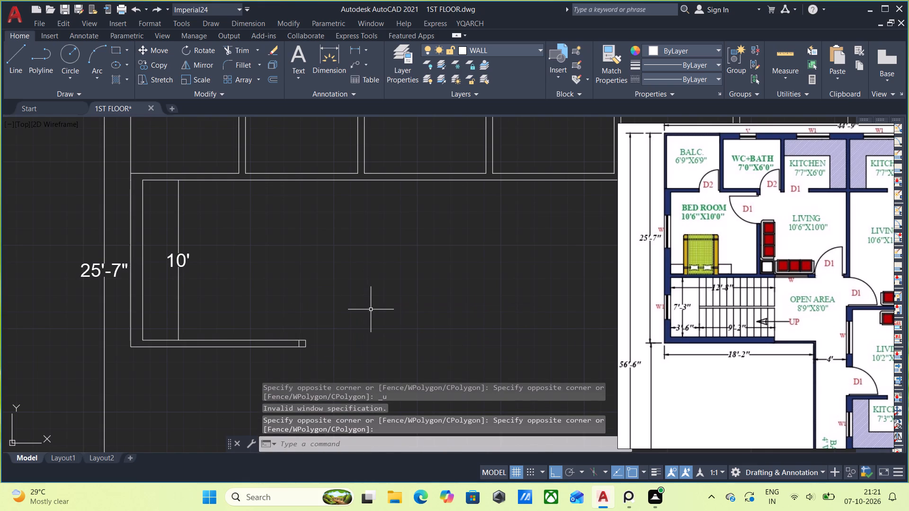
pyautogui.hotkey('ctrl', 'z')
pyautogui.hotkey('ctrl', 'z')
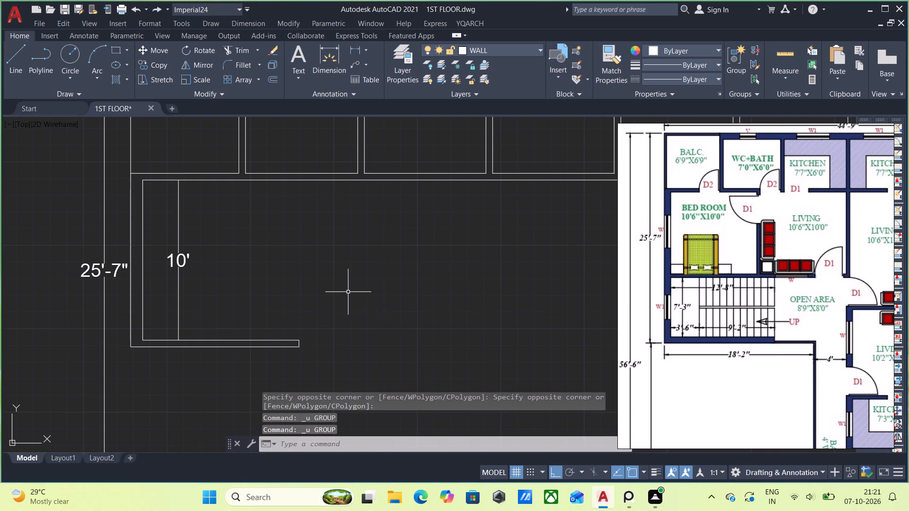
# Draw a 10'6" horizontal line rightward from the bedroom's inner left wall line, just above the lower wall.
pyautogui.press('l')
pyautogui.press('Return')
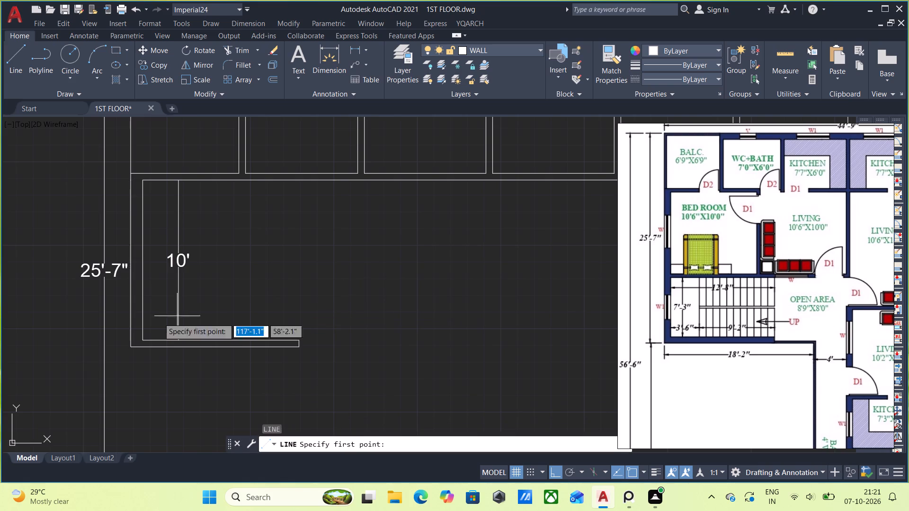
pyautogui.click(144, 314)
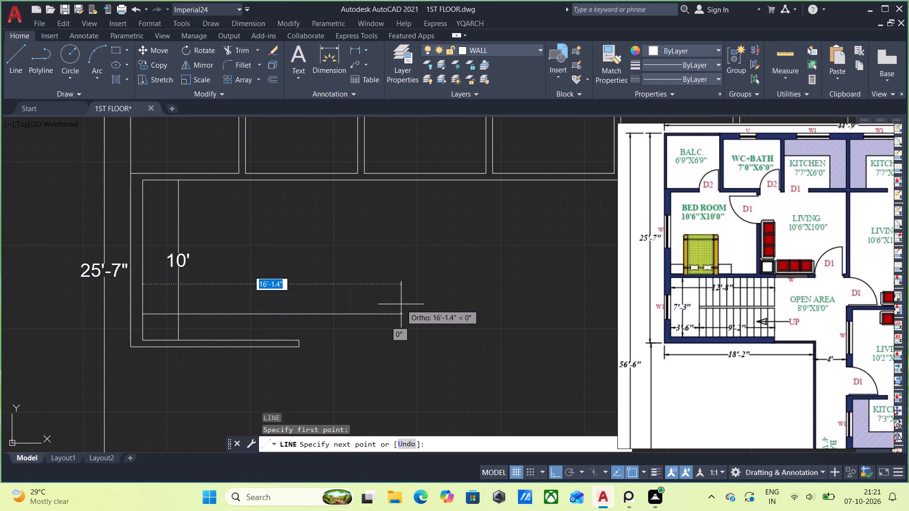
pyautogui.write('10')
pyautogui.press("'")
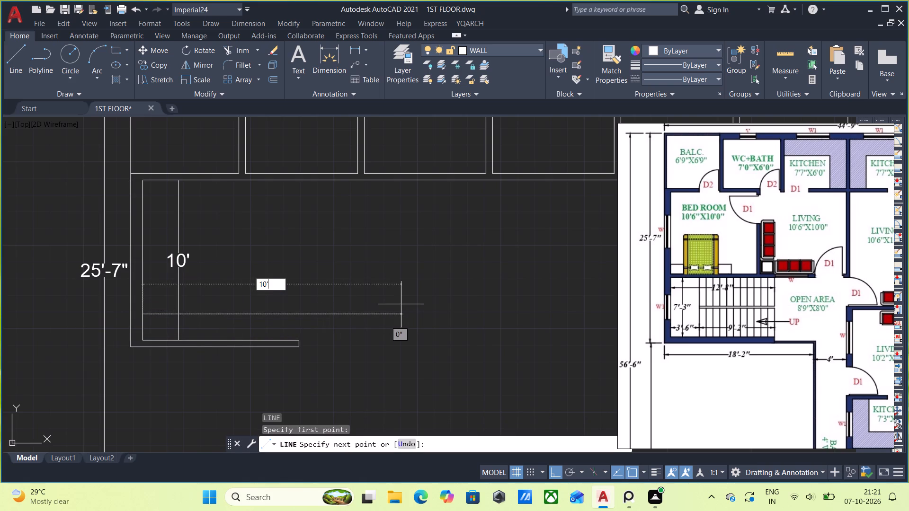
pyautogui.press('6')
pyautogui.hotkey('shift', '"')
pyautogui.press('Return')
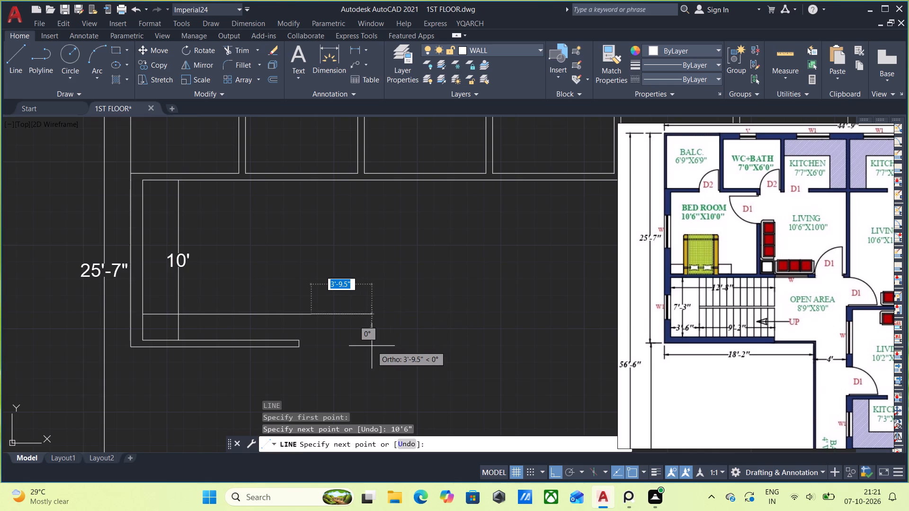
pyautogui.press('Escape')
# Extend the lower wall 5" rightward from its outer lower corner with a right-aligned, thickness 5 YQArch wall.
pyautogui.scroll(1, 317, 348)
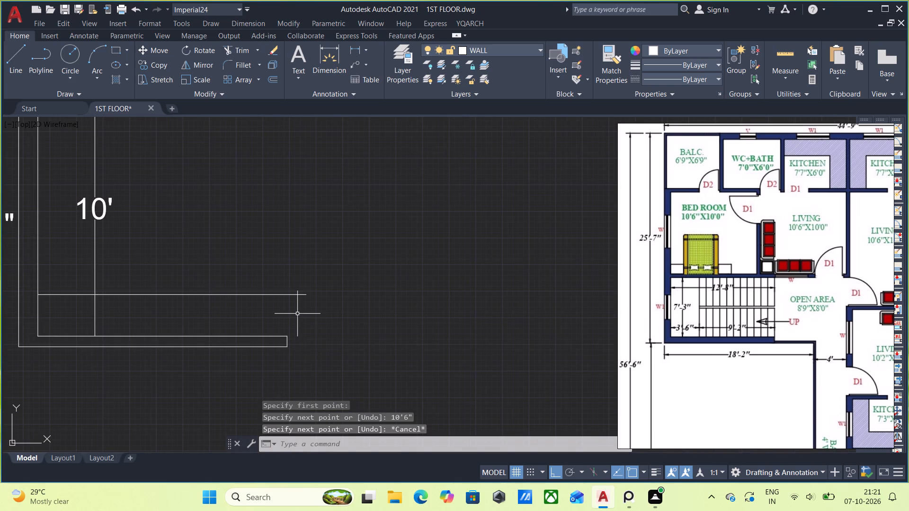
pyautogui.write('ww')
pyautogui.press('Return')
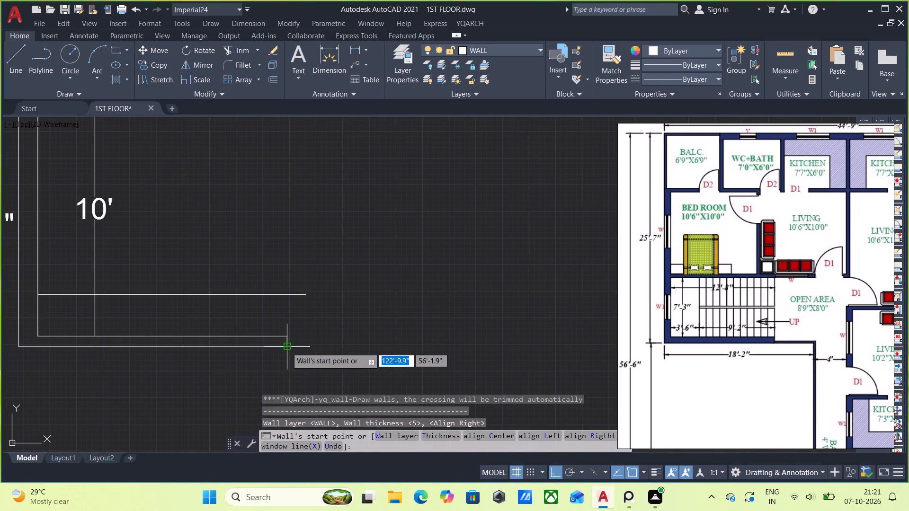
pyautogui.click(286, 347)
pyautogui.click(315, 339)
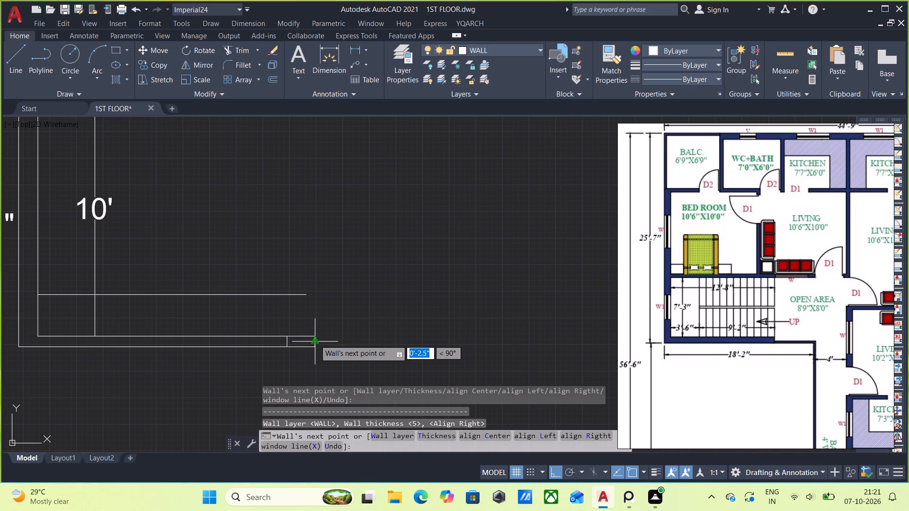
pyautogui.hotkey('ctrl', 'z')
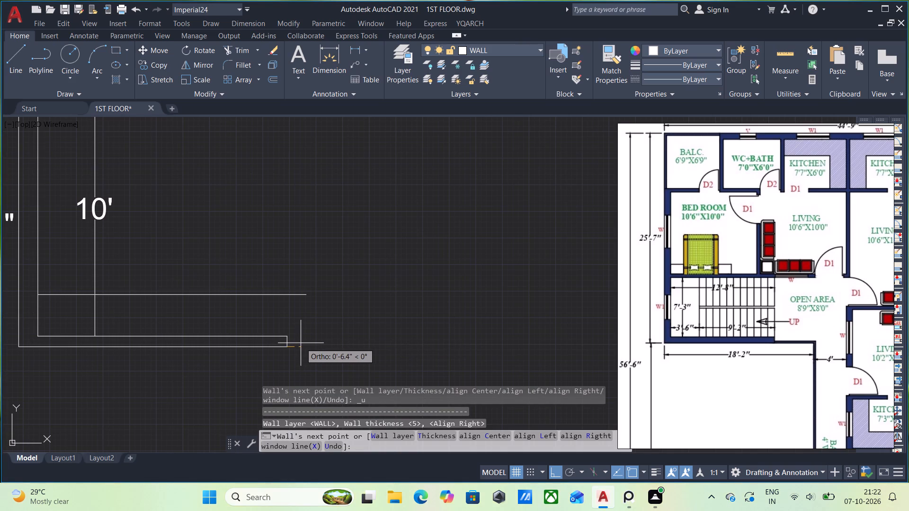
pyautogui.press('5')
pyautogui.press('Return')
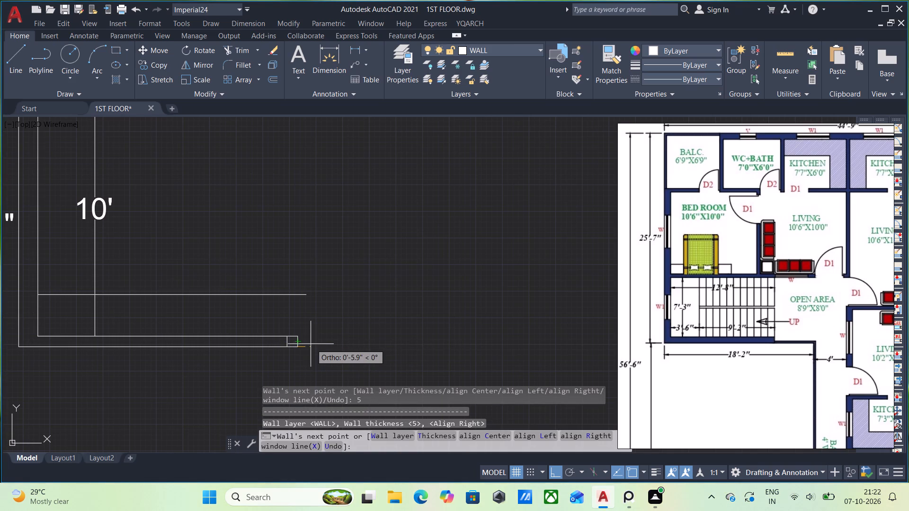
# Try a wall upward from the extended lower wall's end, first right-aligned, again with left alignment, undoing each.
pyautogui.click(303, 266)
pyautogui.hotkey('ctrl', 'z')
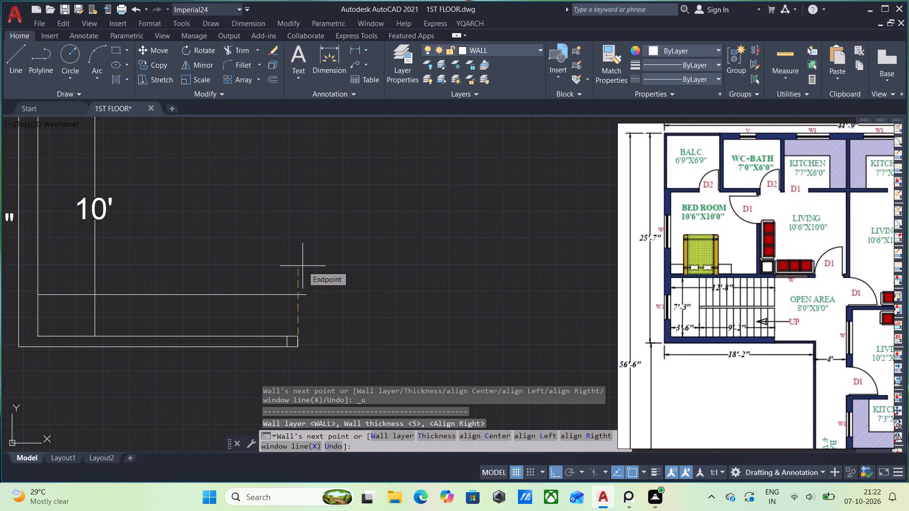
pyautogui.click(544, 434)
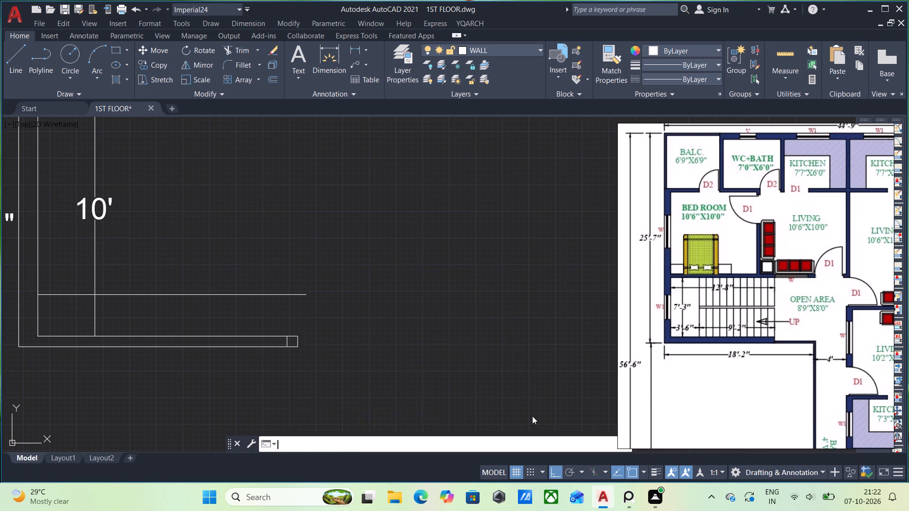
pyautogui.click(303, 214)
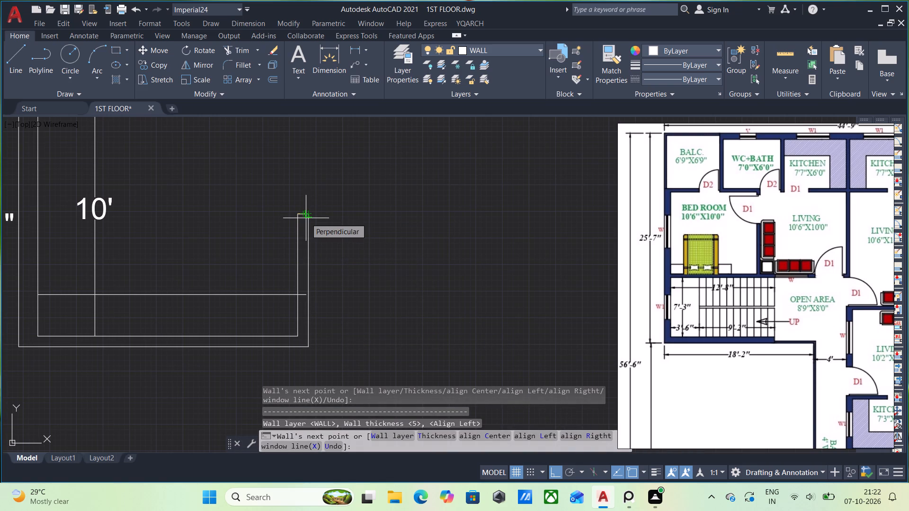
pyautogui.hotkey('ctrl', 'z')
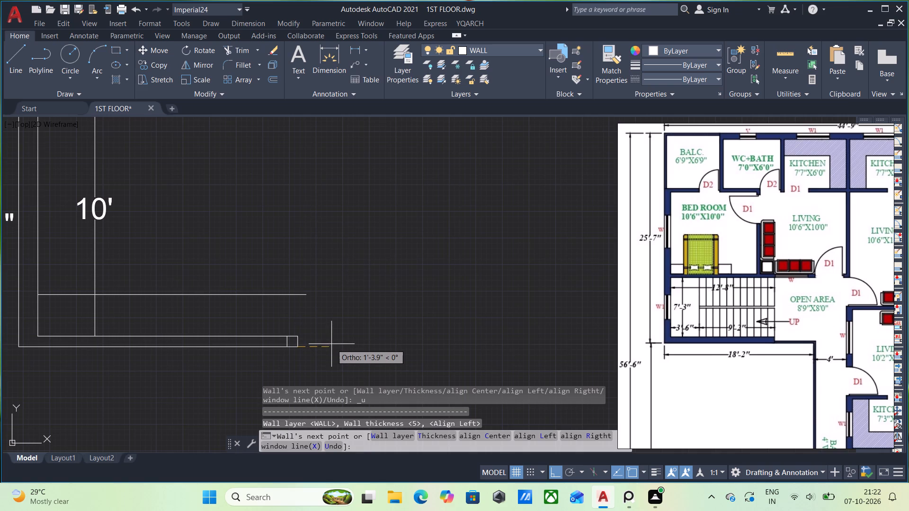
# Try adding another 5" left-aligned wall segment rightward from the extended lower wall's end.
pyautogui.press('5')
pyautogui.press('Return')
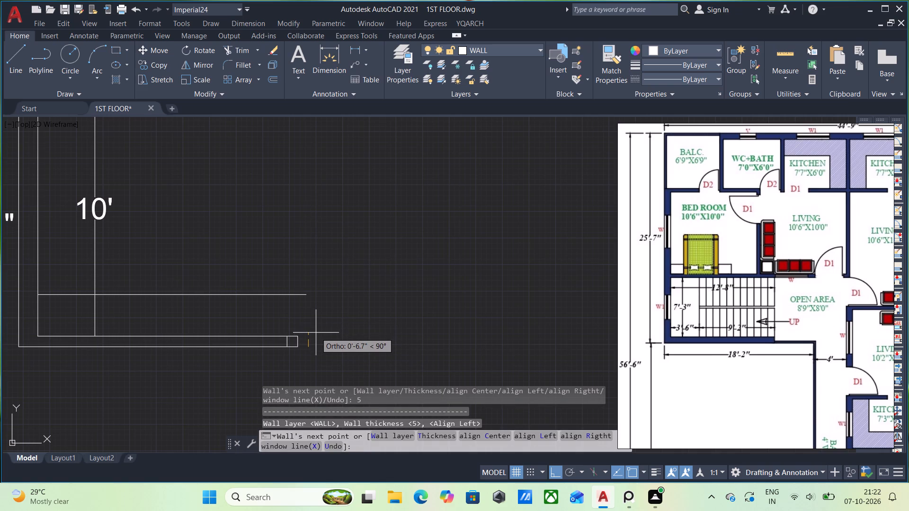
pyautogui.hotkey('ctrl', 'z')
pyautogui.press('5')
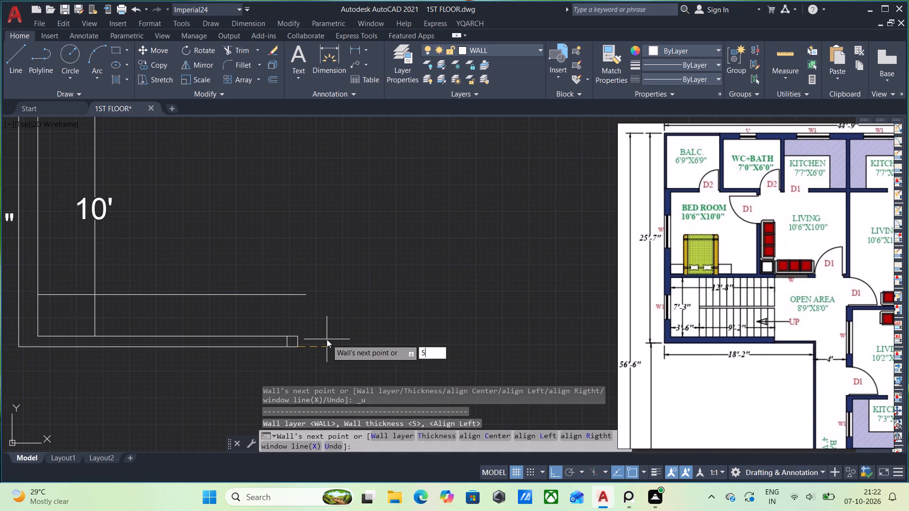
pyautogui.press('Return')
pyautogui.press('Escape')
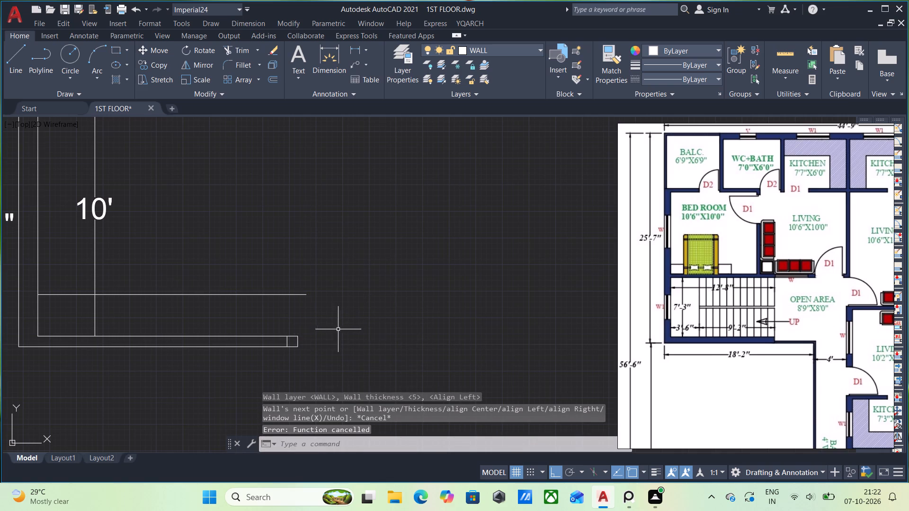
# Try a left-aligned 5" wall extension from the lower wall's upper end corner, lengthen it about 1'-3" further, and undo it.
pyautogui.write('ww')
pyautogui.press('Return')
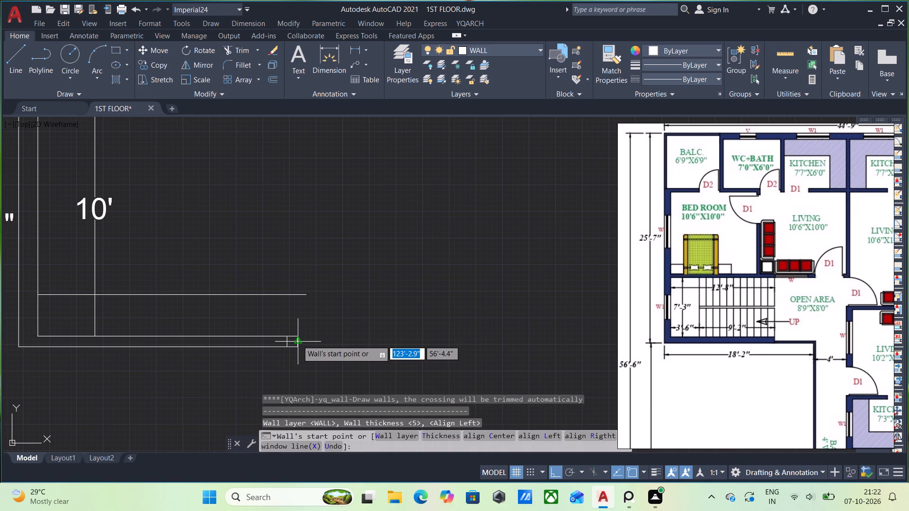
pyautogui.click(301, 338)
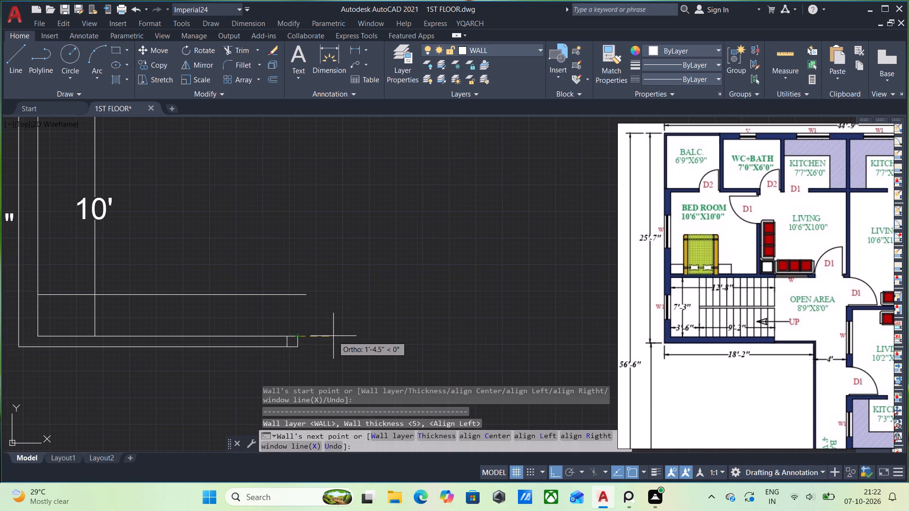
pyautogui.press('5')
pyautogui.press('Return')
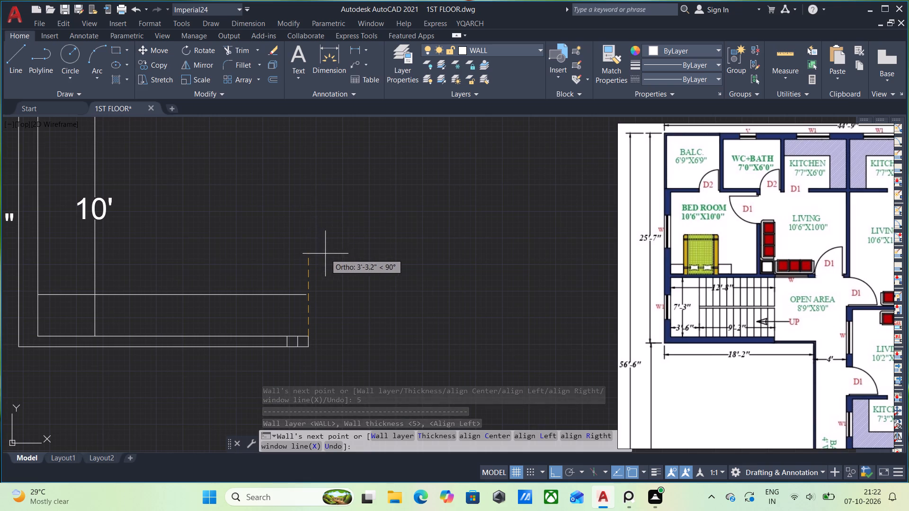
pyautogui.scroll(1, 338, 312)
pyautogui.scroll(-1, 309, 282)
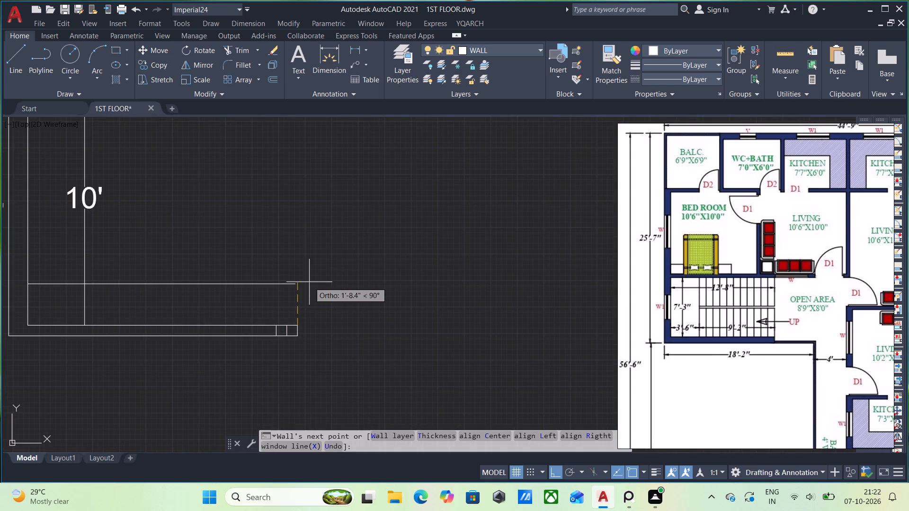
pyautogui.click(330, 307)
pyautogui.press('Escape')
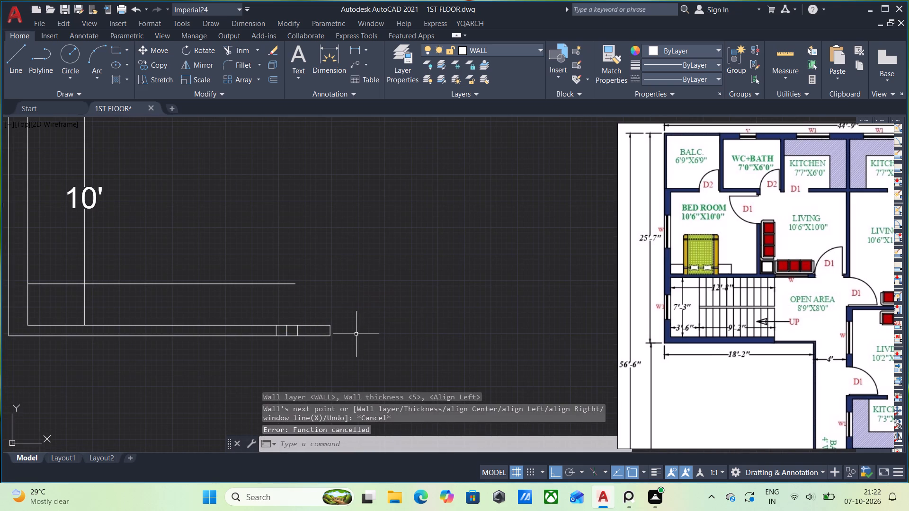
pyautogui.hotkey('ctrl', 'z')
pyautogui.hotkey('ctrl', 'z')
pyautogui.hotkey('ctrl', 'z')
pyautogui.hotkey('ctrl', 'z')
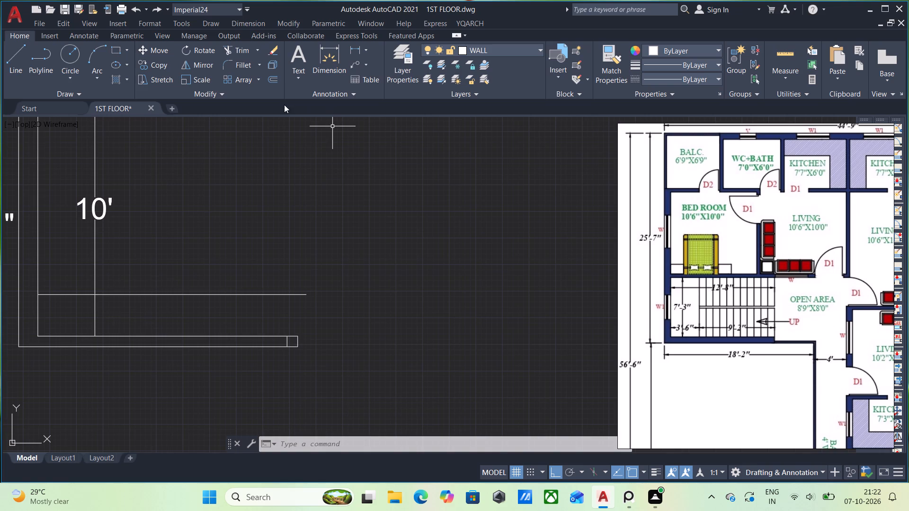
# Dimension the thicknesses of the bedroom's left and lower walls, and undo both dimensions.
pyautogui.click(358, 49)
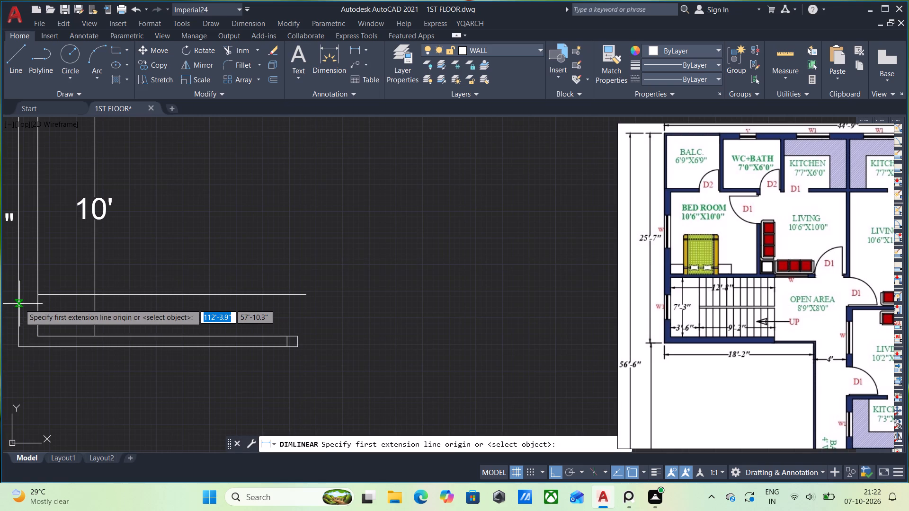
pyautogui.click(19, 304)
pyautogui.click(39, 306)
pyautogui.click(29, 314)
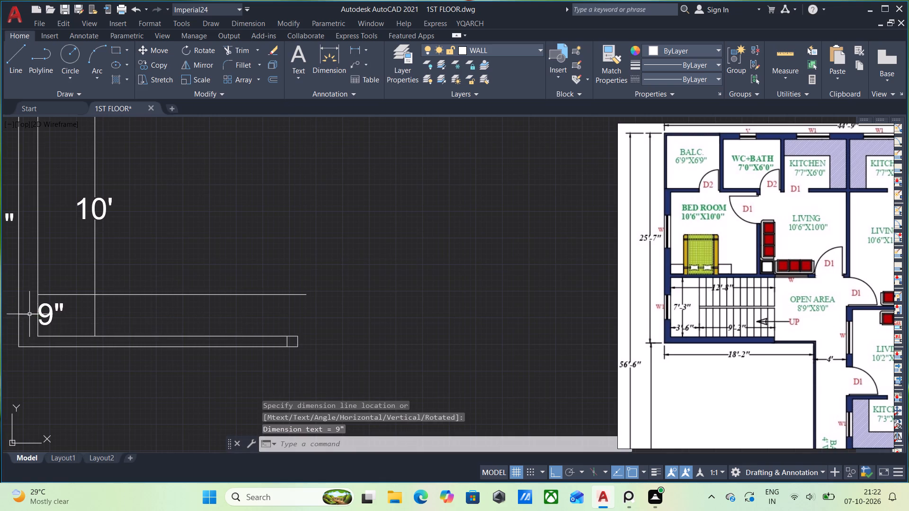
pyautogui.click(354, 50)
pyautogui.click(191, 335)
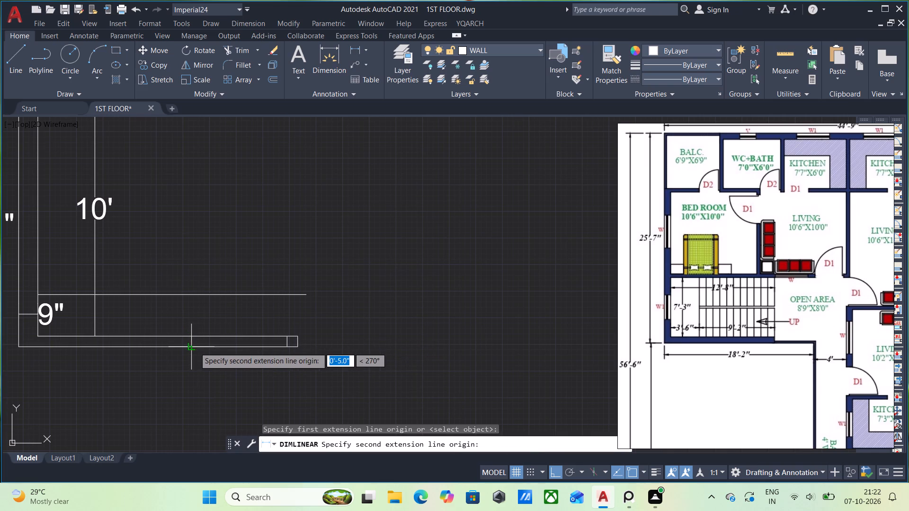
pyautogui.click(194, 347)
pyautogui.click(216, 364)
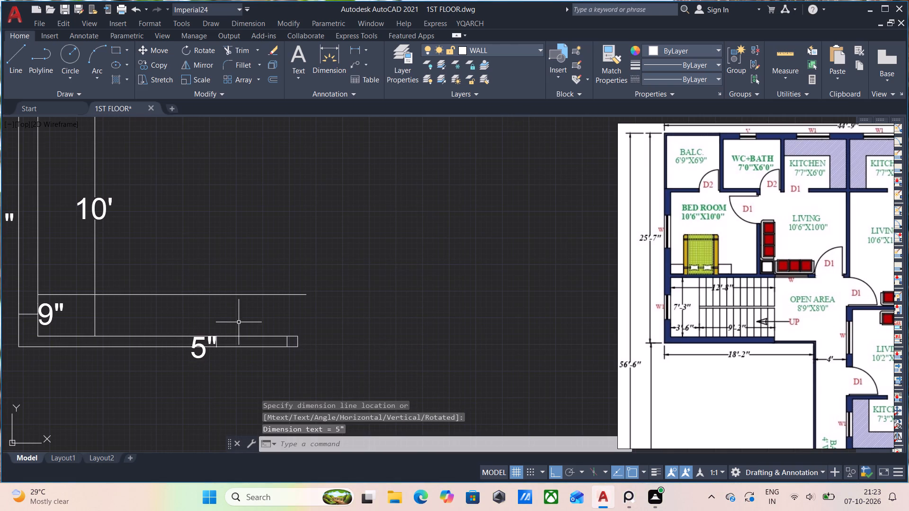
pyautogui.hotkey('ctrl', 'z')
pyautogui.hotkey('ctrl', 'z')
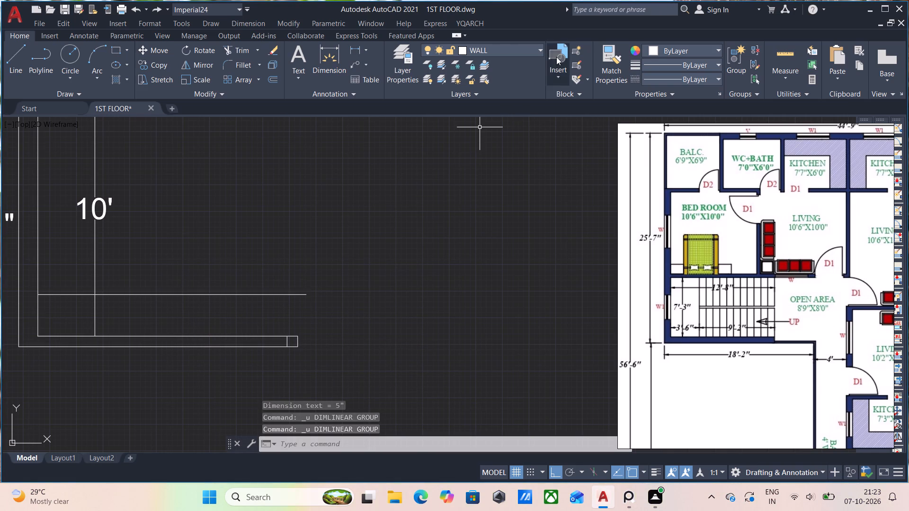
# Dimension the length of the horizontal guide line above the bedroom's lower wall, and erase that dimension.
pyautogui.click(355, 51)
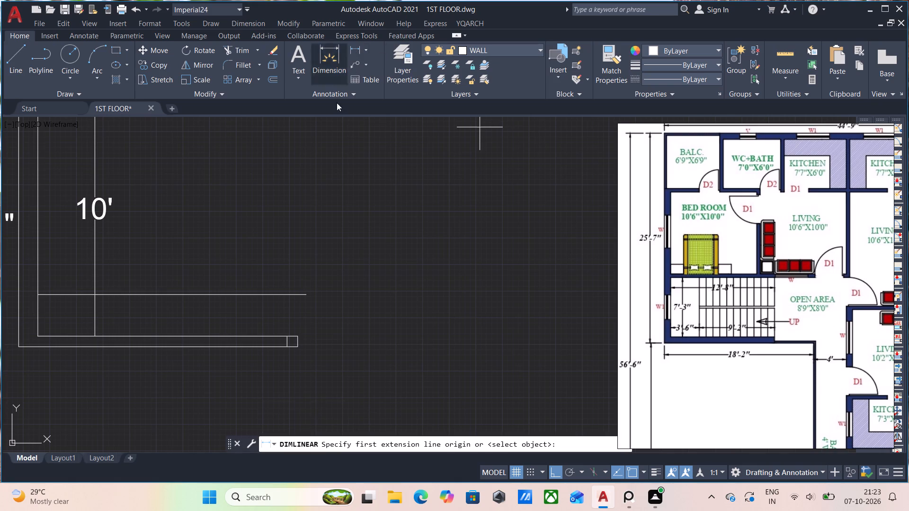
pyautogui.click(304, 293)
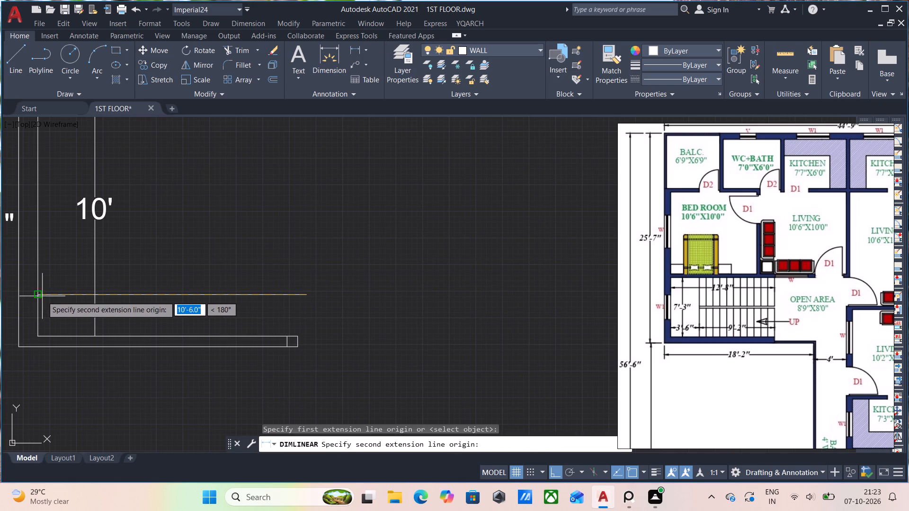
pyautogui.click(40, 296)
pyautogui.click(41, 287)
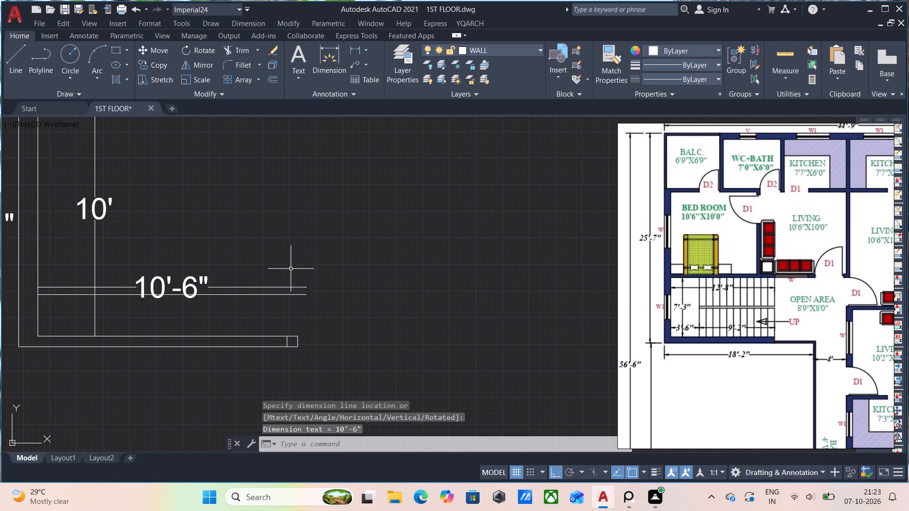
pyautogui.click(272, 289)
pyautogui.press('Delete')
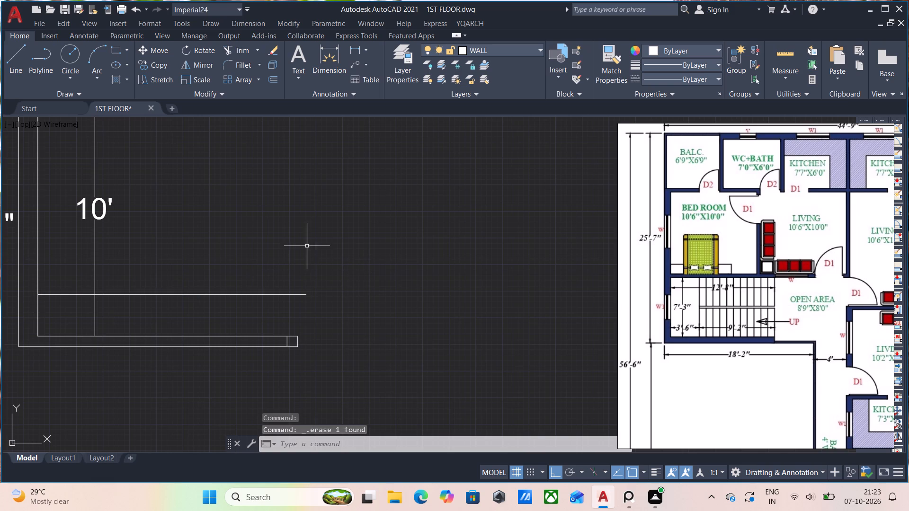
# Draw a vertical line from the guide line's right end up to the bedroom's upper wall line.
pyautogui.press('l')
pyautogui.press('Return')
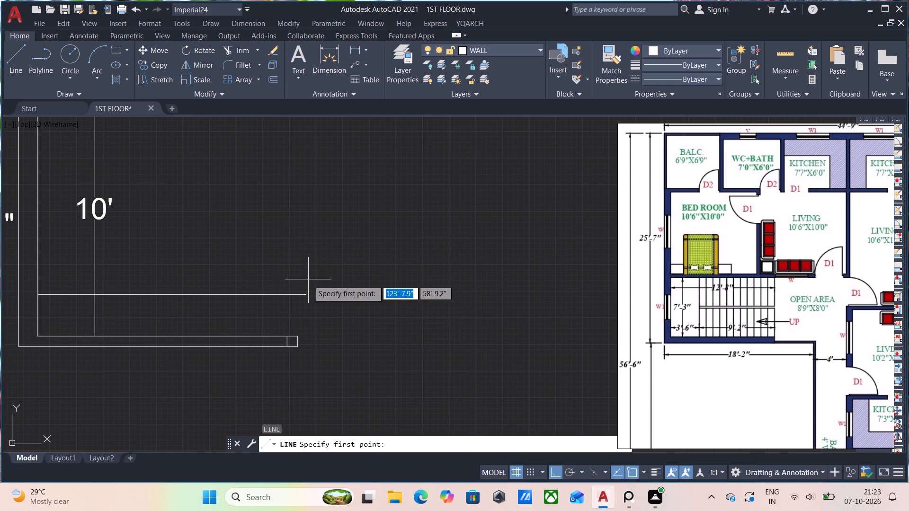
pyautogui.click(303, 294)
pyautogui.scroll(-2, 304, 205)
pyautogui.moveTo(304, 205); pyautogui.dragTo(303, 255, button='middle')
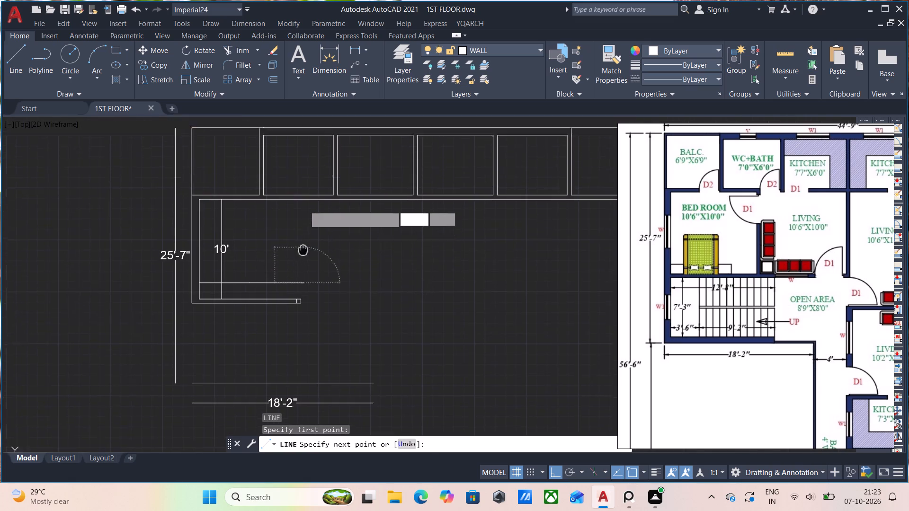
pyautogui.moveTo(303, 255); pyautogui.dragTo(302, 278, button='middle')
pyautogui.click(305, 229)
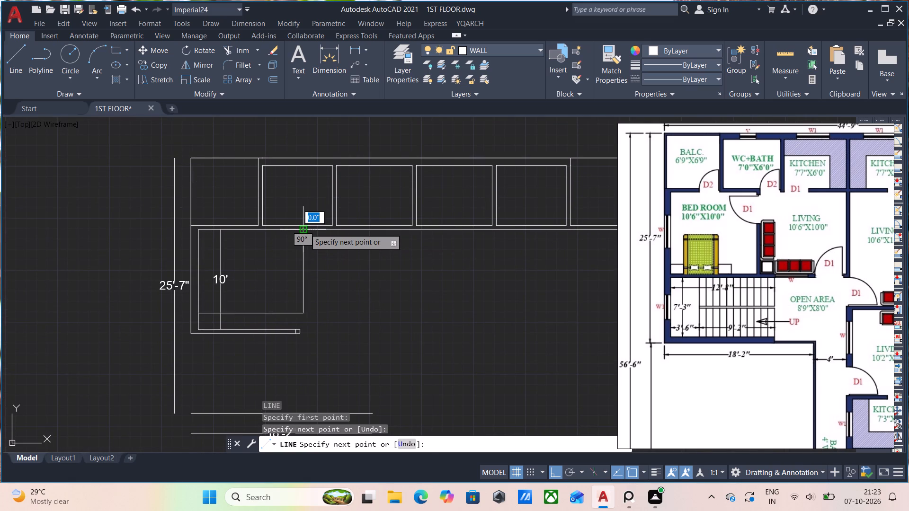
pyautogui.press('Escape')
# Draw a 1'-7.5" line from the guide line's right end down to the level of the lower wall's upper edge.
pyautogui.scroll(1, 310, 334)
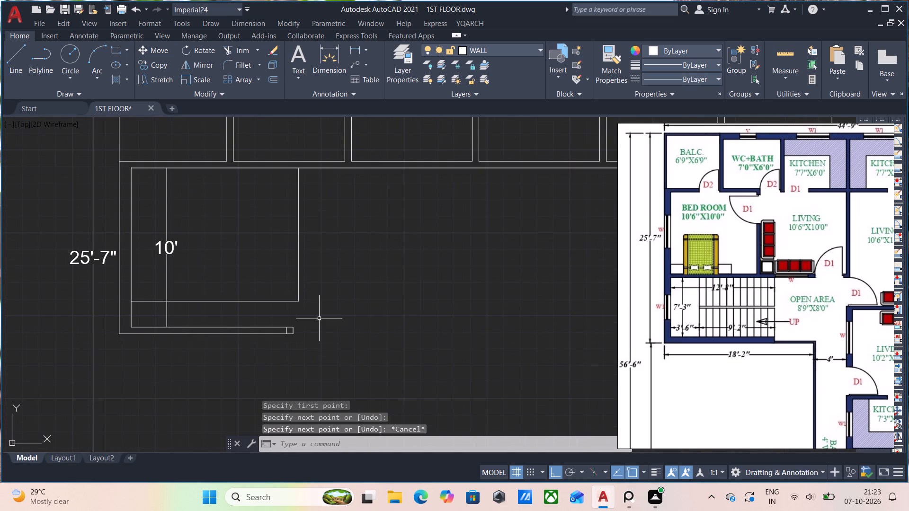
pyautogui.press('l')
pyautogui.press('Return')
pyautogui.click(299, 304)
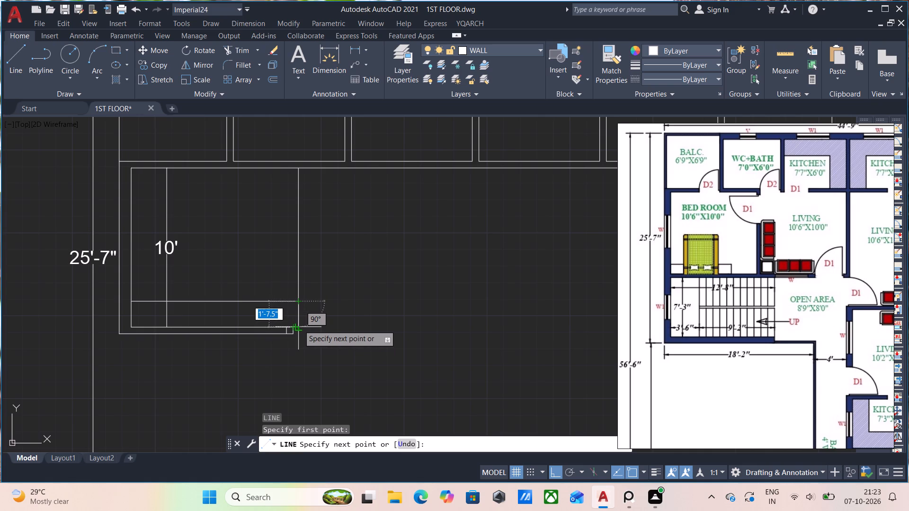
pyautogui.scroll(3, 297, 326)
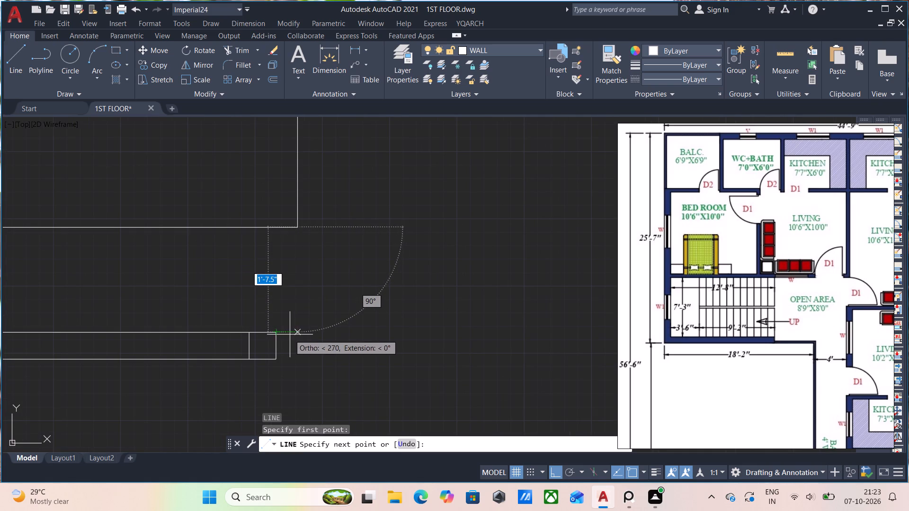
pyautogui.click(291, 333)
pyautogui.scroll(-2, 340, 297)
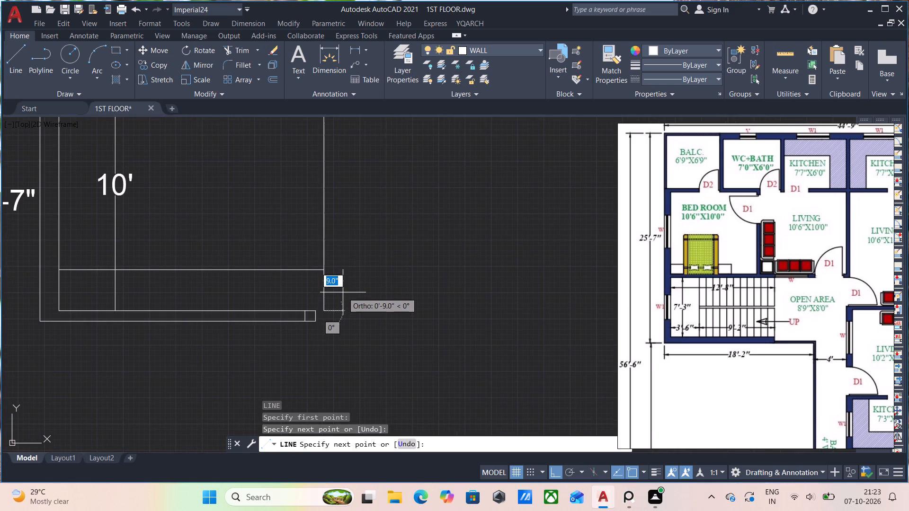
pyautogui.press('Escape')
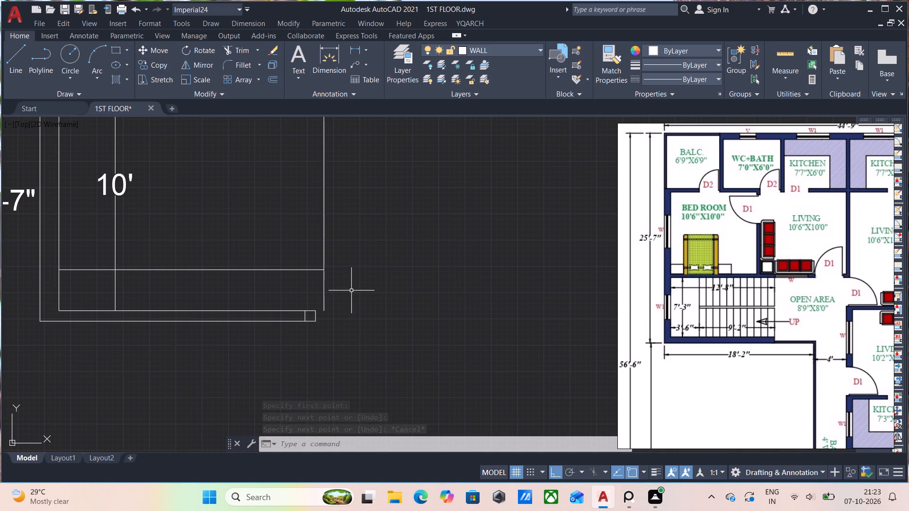
# Undo the recent work back to the left wall's open lower end, removing the guide lines, the 10' dimension and the lower wall.
pyautogui.hotkey('ctrl', 'z')
pyautogui.hotkey('ctrl', 'z')
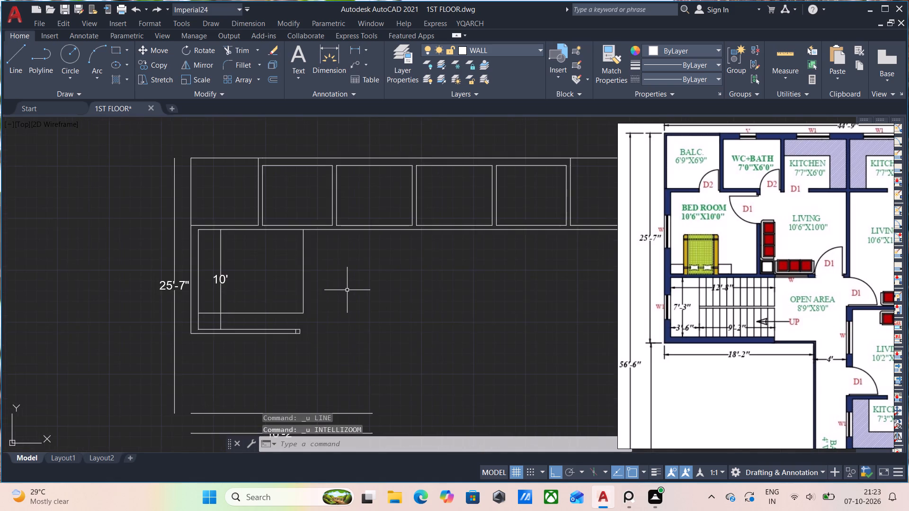
pyautogui.hotkey('ctrl', 'z')
pyautogui.hotkey('ctrl', 'z')
pyautogui.hotkey('ctrl', 'z')
pyautogui.hotkey('ctrl', 'z')
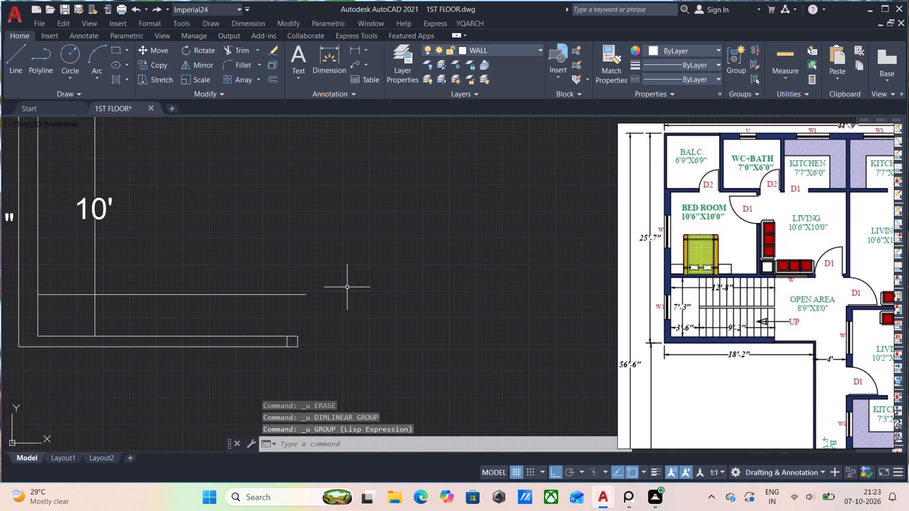
pyautogui.hotkey('ctrl', 'z')
pyautogui.hotkey('ctrl', 'z')
pyautogui.hotkey('ctrl', 'z')
pyautogui.hotkey('ctrl', 'z')
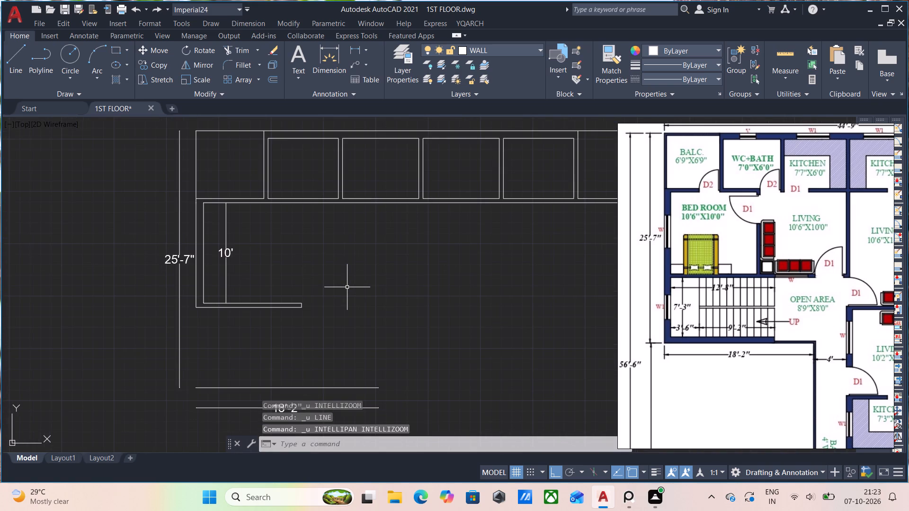
pyautogui.hotkey('ctrl', 'z')
pyautogui.hotkey('ctrl', 'z')
pyautogui.hotkey('ctrl', 'z')
pyautogui.hotkey('ctrl', 'z')
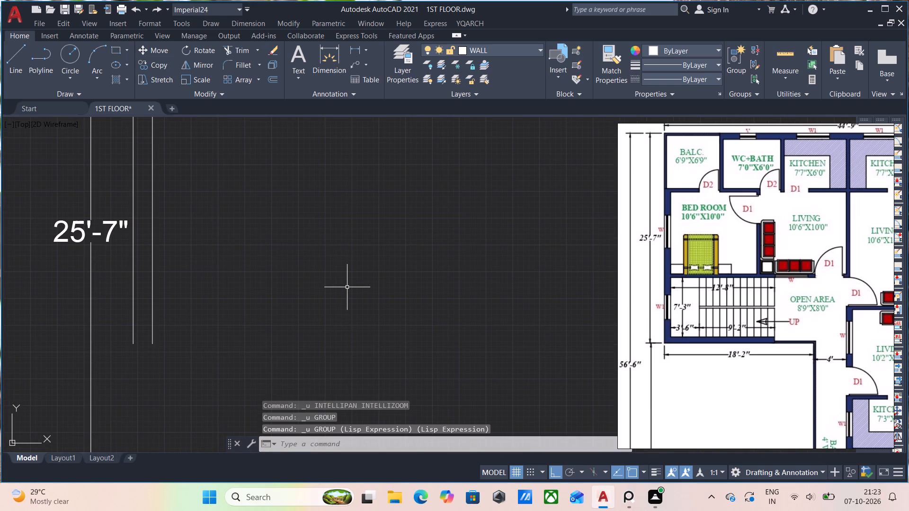
# Extend the left wall 5" downward from its inner lower corner with a left-aligned wall of thickness 5.
pyautogui.moveTo(228, 352); pyautogui.dragTo(222, 333, button='middle')
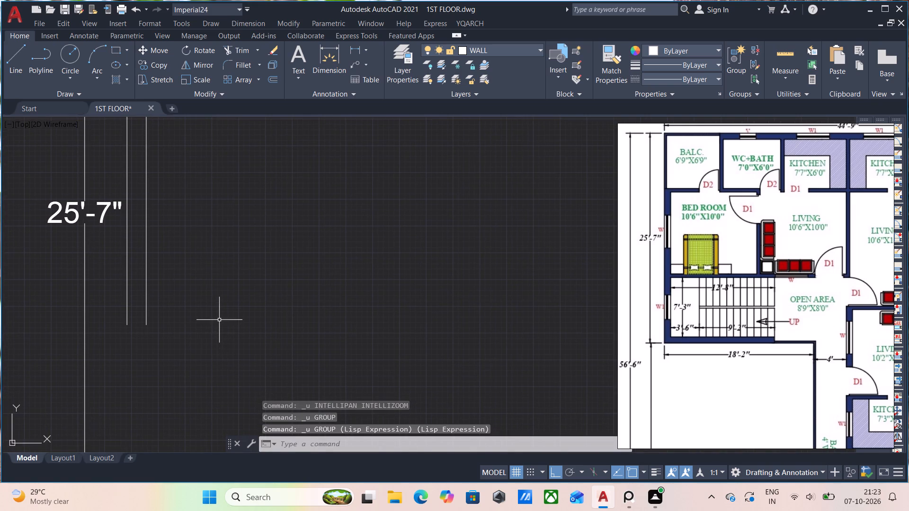
pyautogui.write('ww')
pyautogui.press('Return')
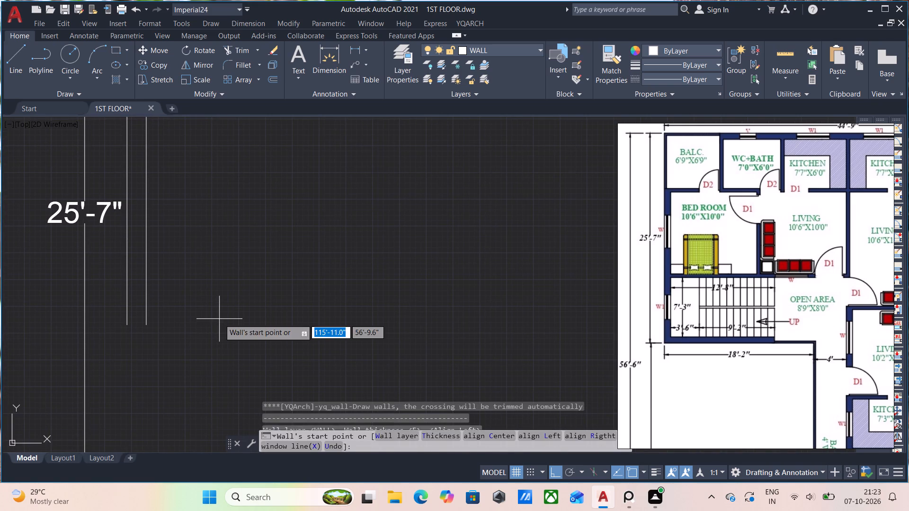
pyautogui.click(149, 326)
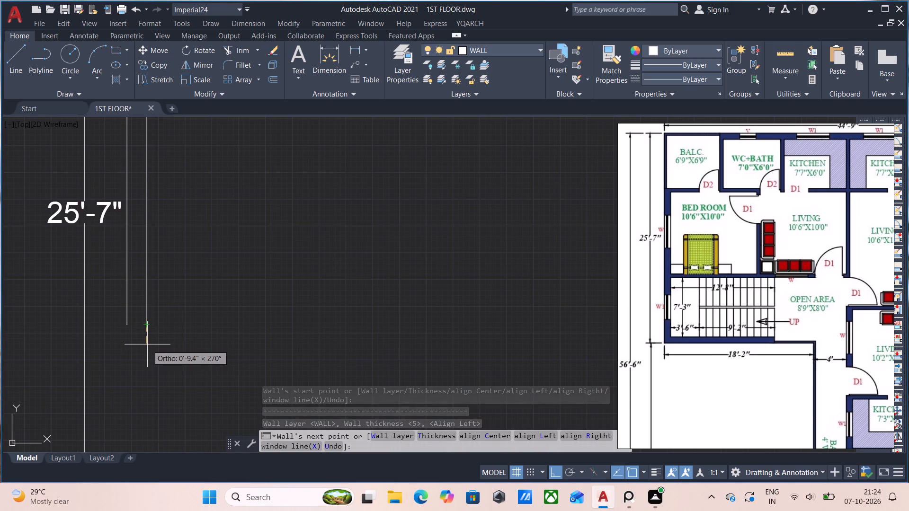
pyautogui.press('5')
pyautogui.press('Return')
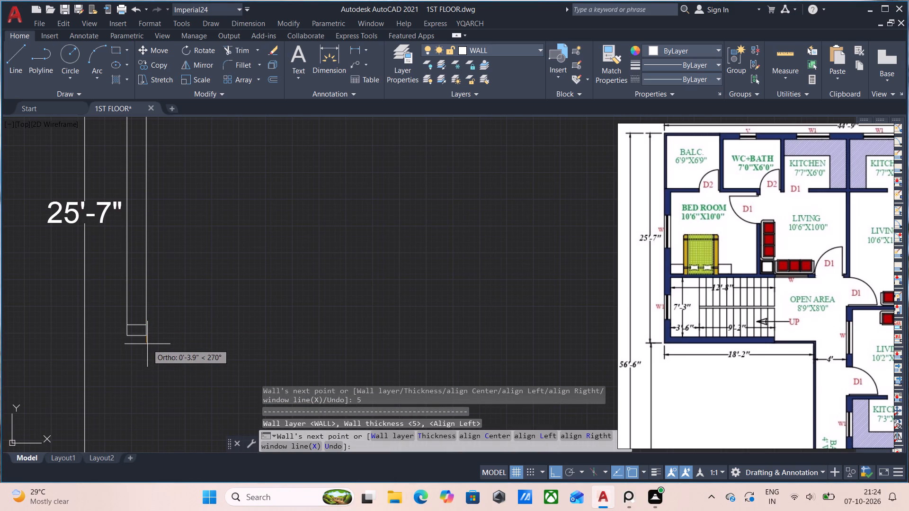
pyautogui.press('Escape')
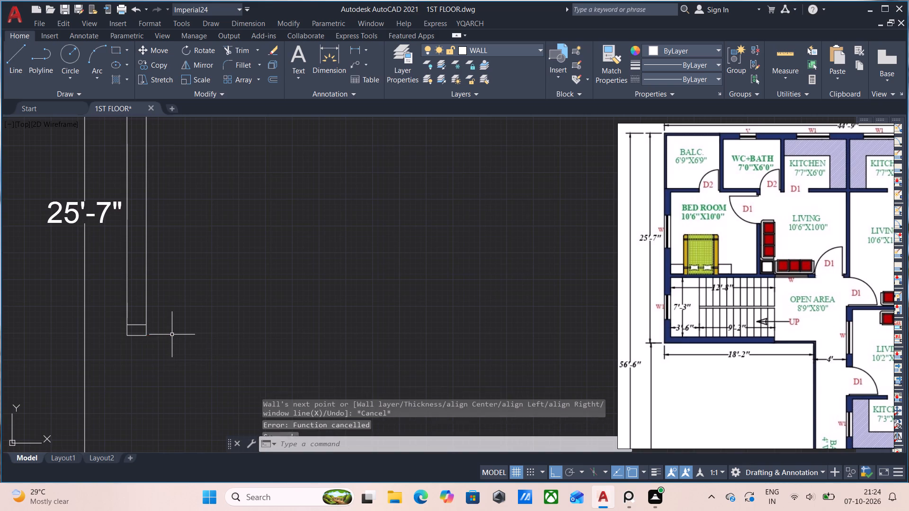
# Draw the bedroom's lower wall 10'6" to the right from the left wall's inner corner, 5" thick and left-aligned.
pyautogui.write('ww')
pyautogui.press('Return')
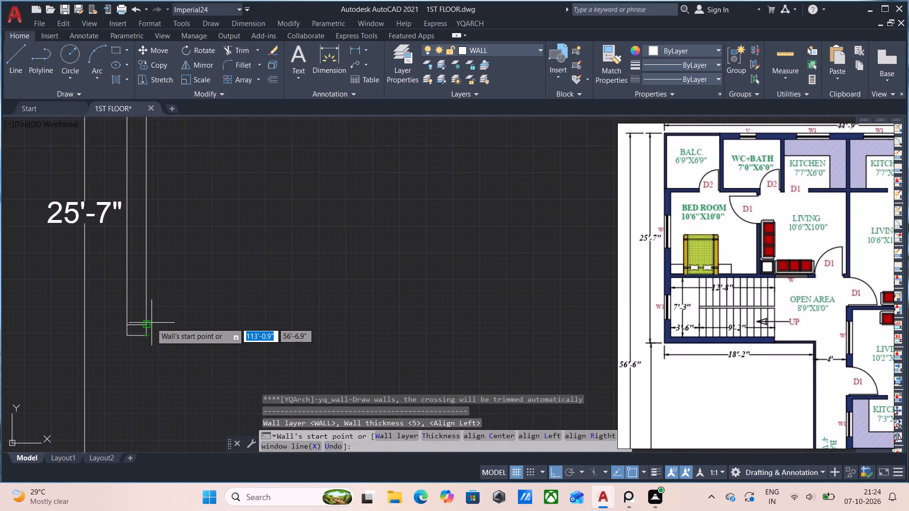
pyautogui.click(439, 435)
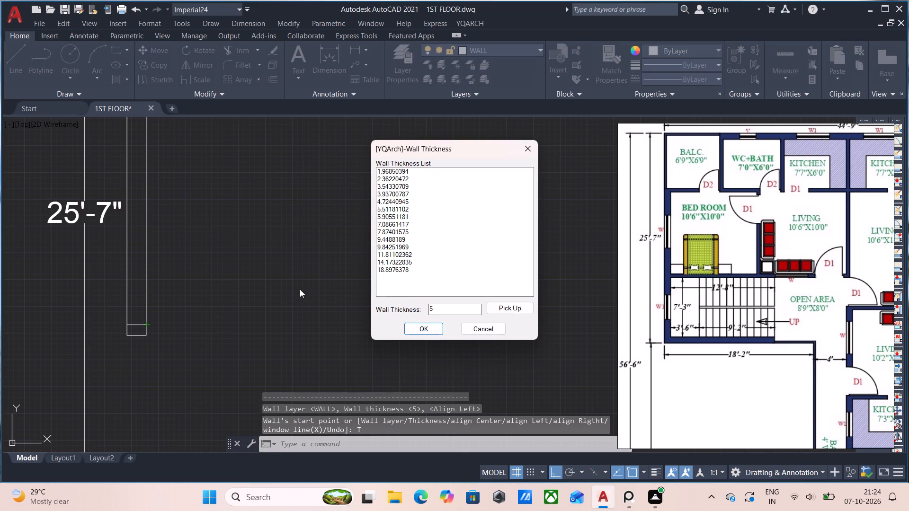
pyautogui.click(419, 326)
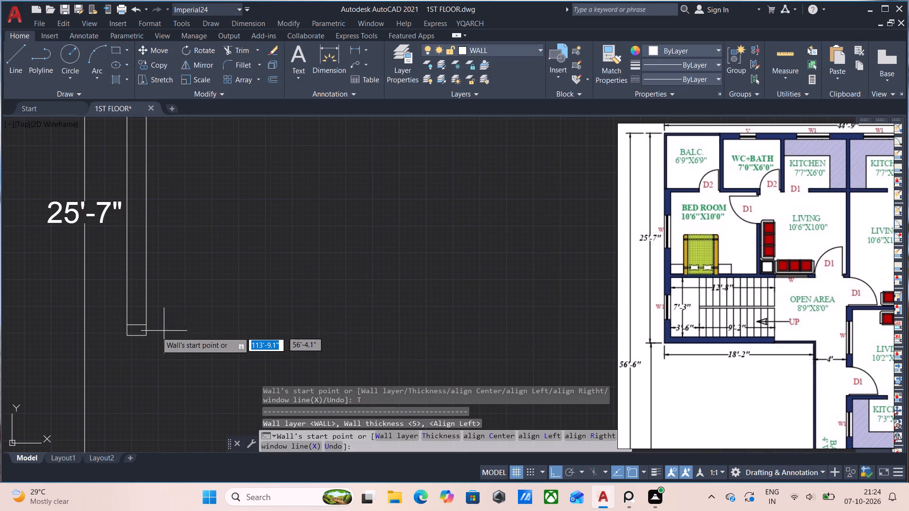
pyautogui.click(148, 325)
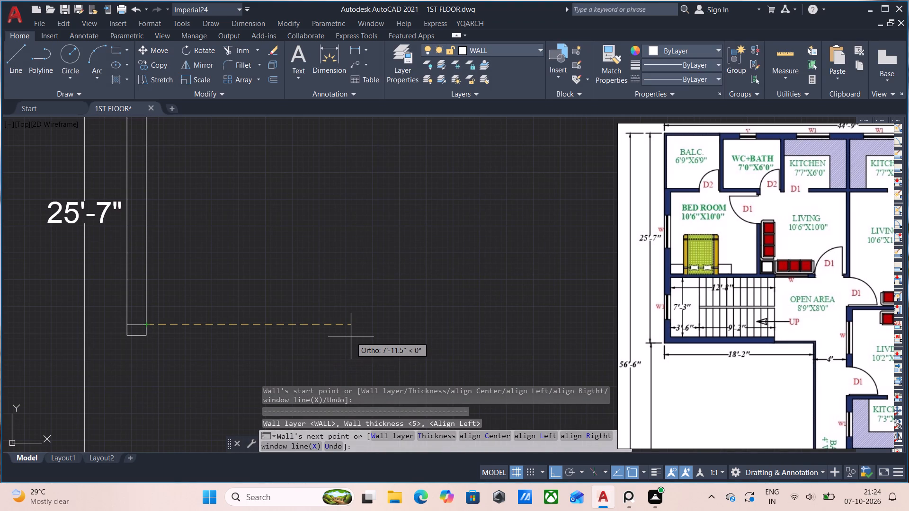
pyautogui.write("10'6")
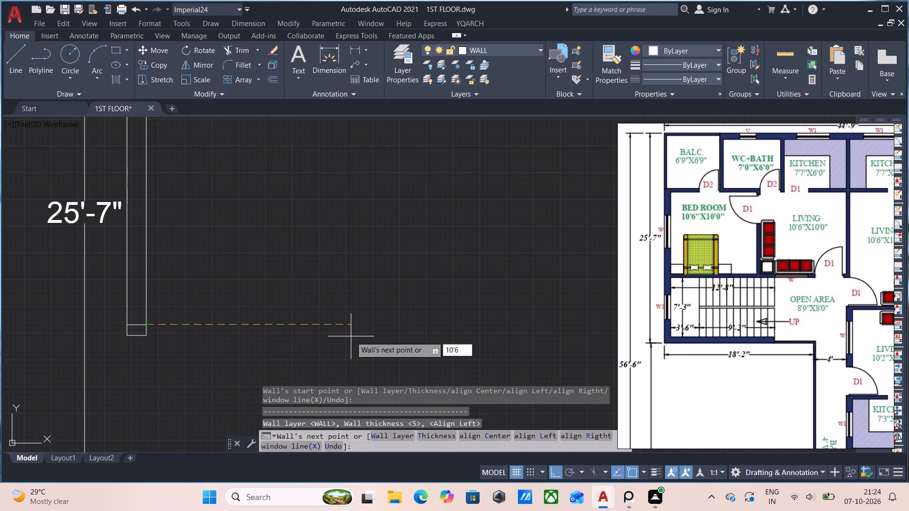
pyautogui.hotkey('shift', '"')
pyautogui.press('Return')
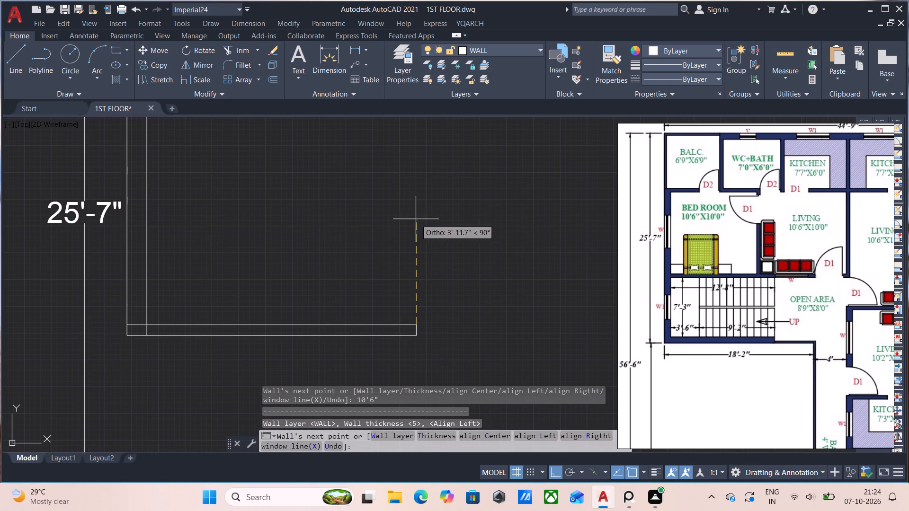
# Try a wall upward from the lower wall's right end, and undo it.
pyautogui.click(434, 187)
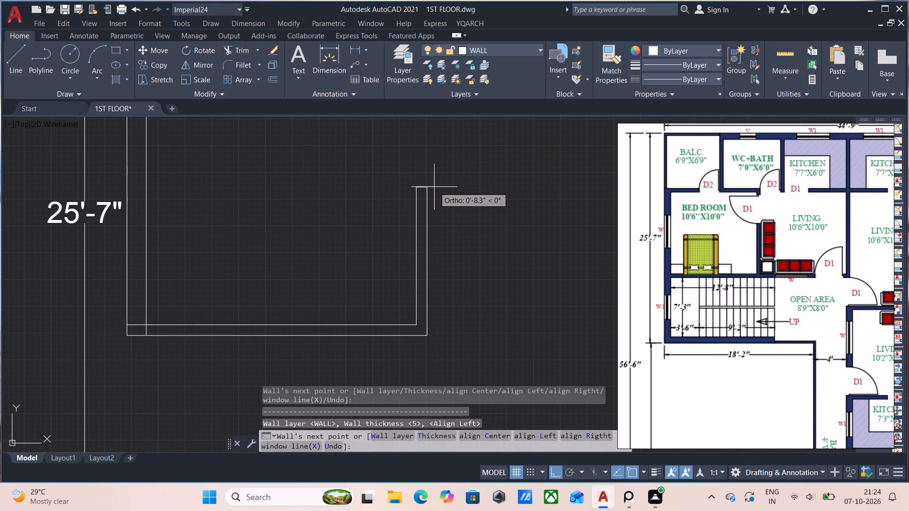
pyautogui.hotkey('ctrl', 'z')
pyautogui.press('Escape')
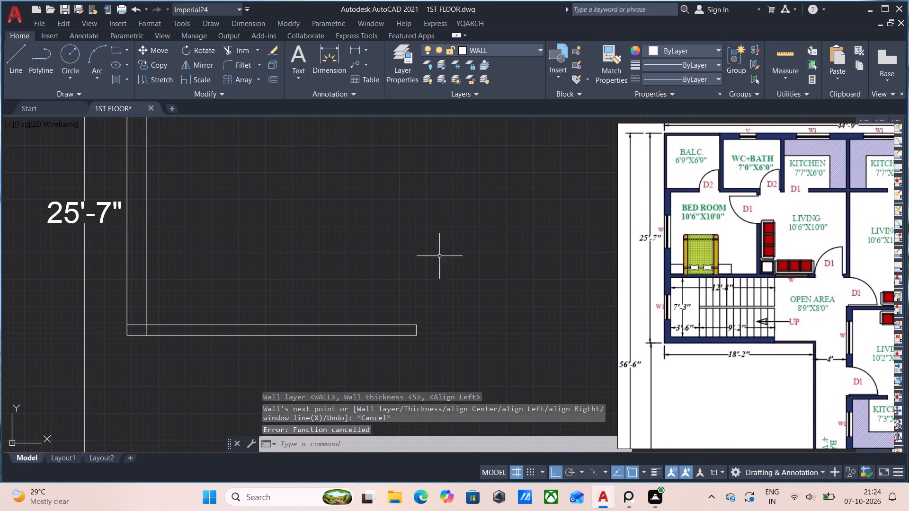
# Extend the lower wall 5" to the right from its upper end corner with a left-aligned wall of thickness 5.
pyautogui.moveTo(185, 255); pyautogui.dragTo(174, 303, button='middle')
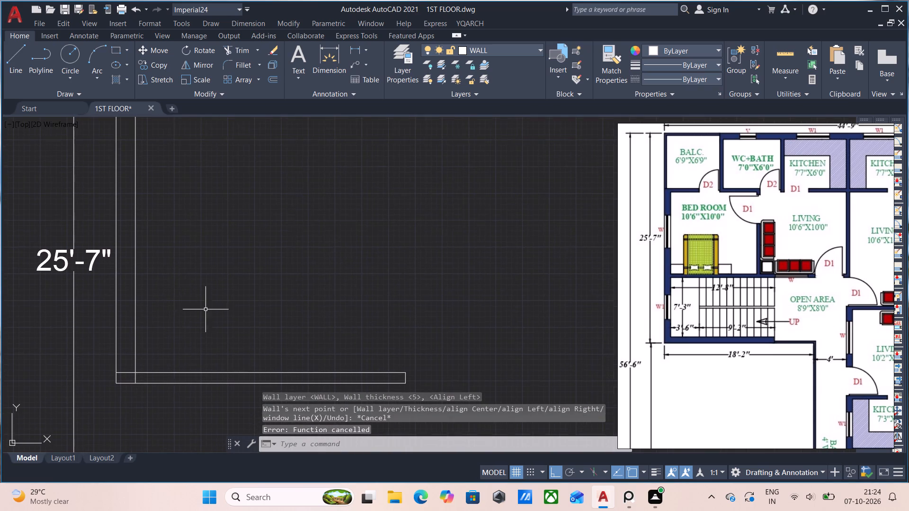
pyautogui.write('ww')
pyautogui.press('Return')
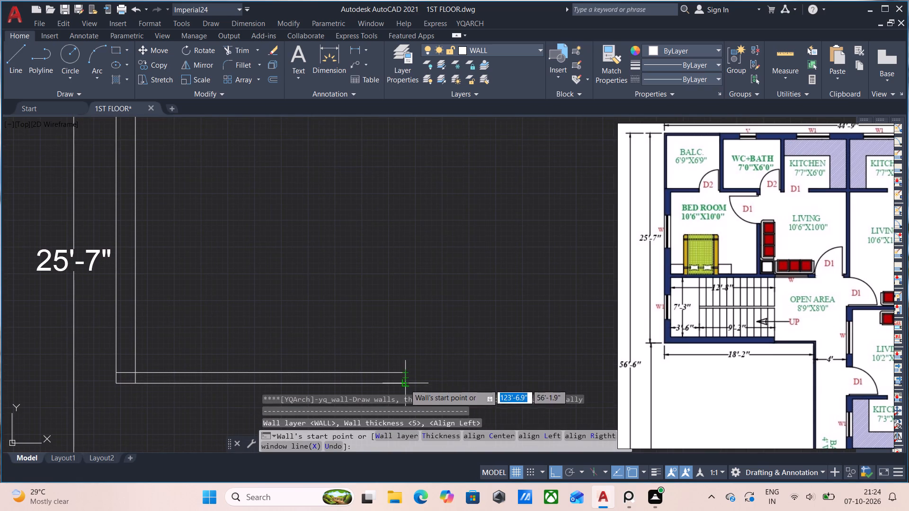
pyautogui.click(405, 371)
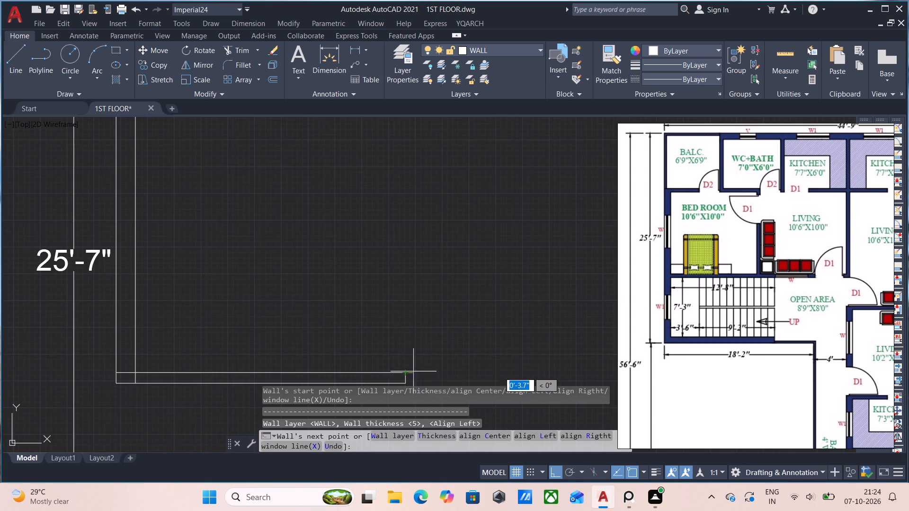
pyautogui.press('5')
pyautogui.press('Return')
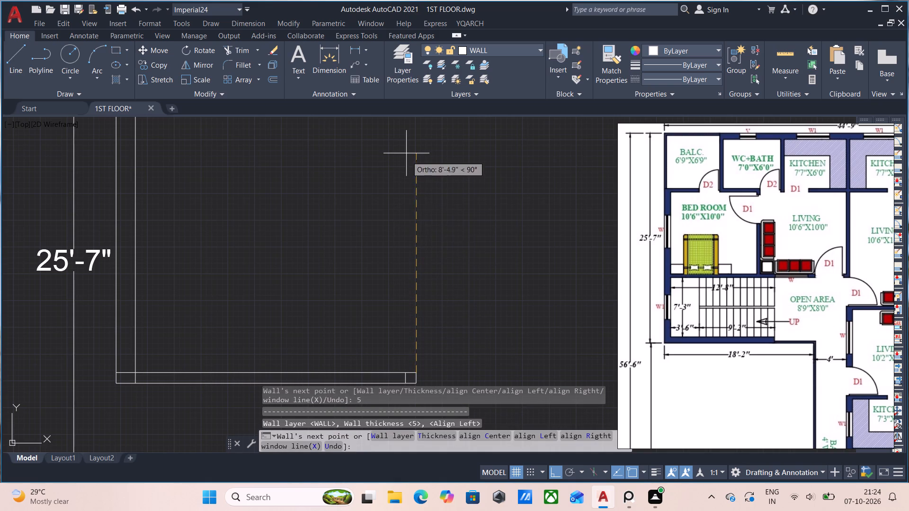
pyautogui.press('Escape')
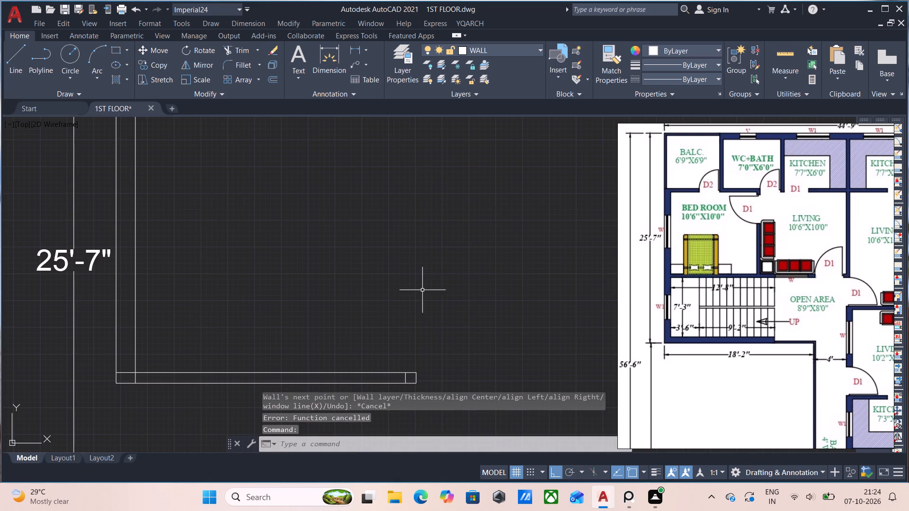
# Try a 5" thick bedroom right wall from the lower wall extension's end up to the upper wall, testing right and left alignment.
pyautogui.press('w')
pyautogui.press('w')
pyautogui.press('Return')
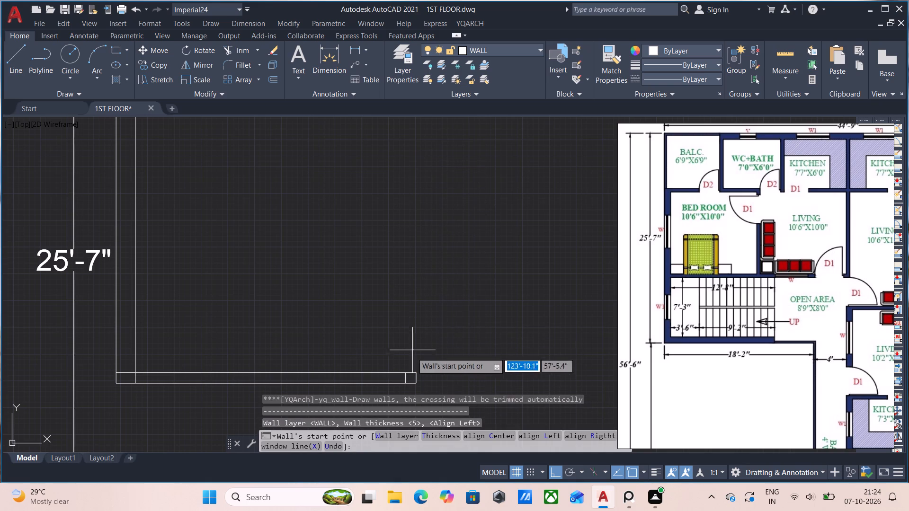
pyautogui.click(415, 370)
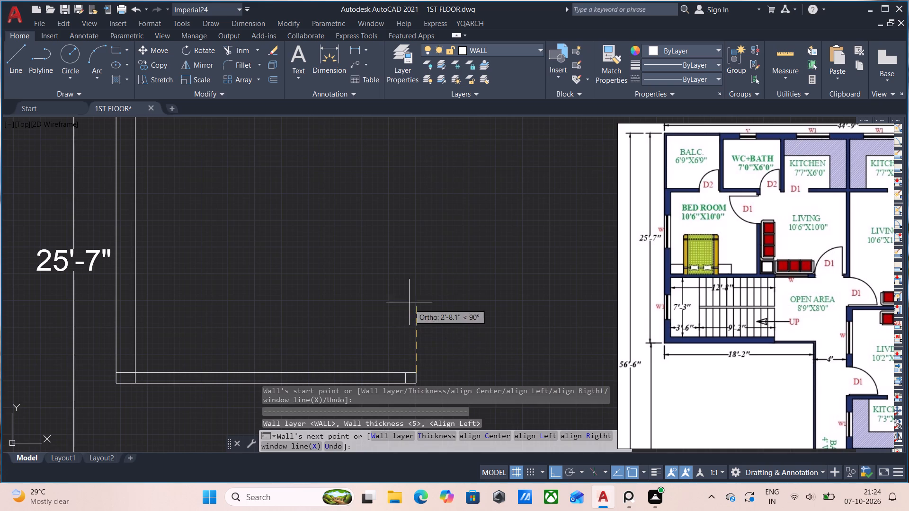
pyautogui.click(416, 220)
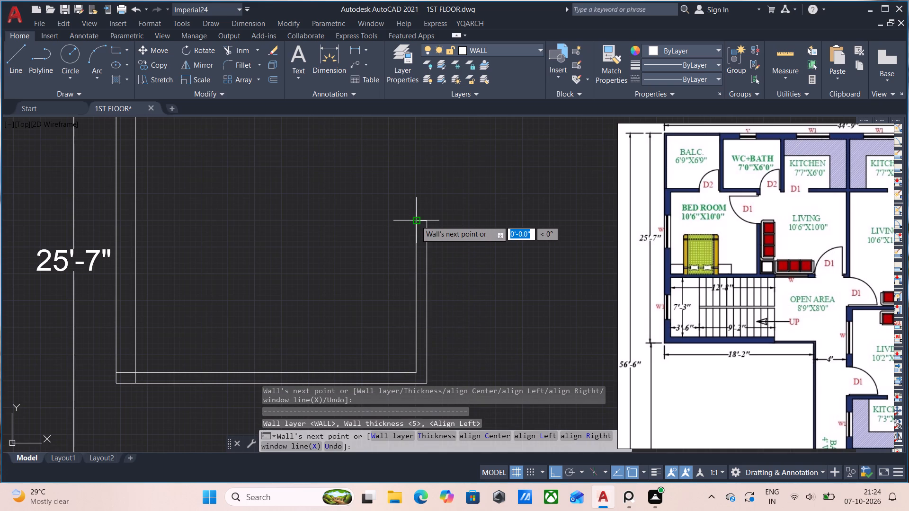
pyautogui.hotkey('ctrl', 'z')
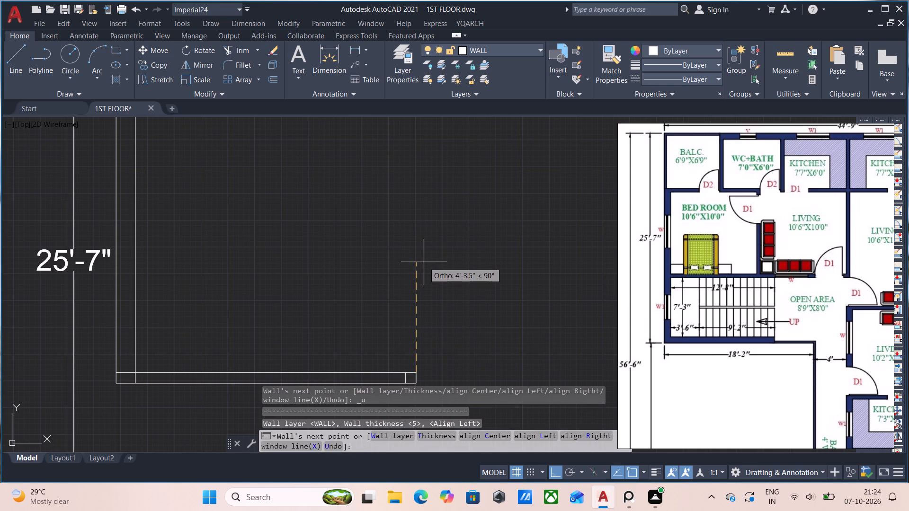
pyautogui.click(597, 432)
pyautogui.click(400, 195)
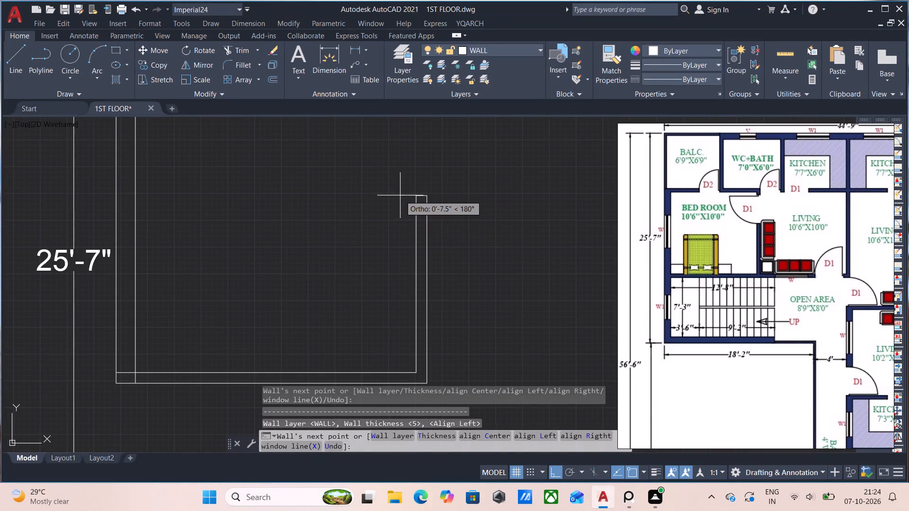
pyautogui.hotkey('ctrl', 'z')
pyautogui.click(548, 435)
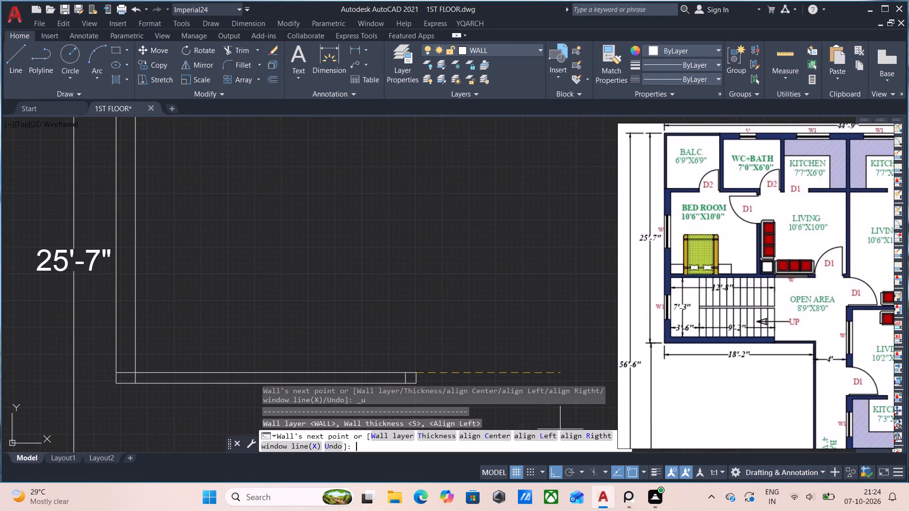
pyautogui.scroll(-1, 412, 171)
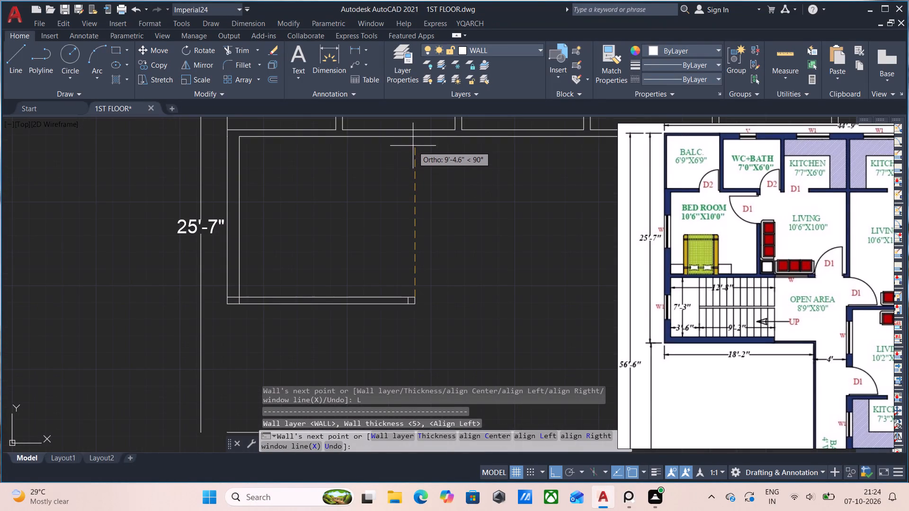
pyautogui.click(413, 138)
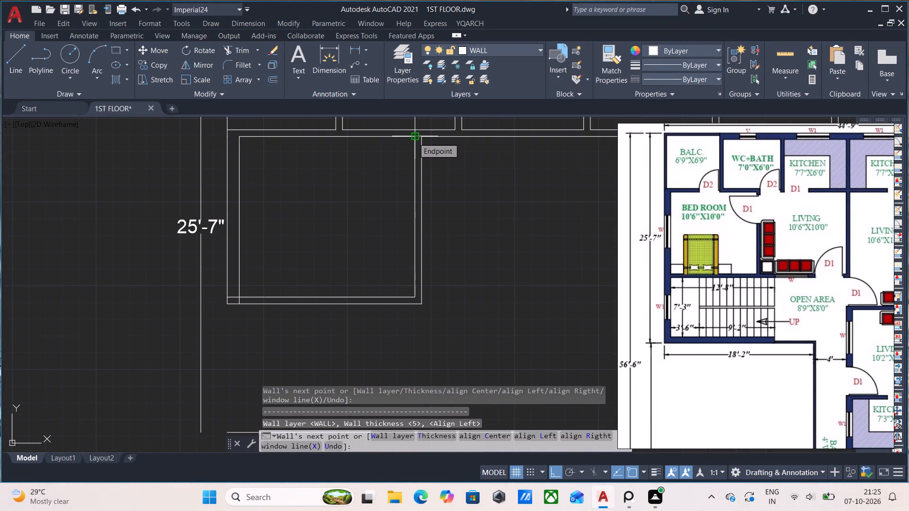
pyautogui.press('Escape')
# Measure the bedroom's inner width and height with Quick Measure.
pyautogui.moveTo(424, 214); pyautogui.dragTo(401, 238, button='middle')
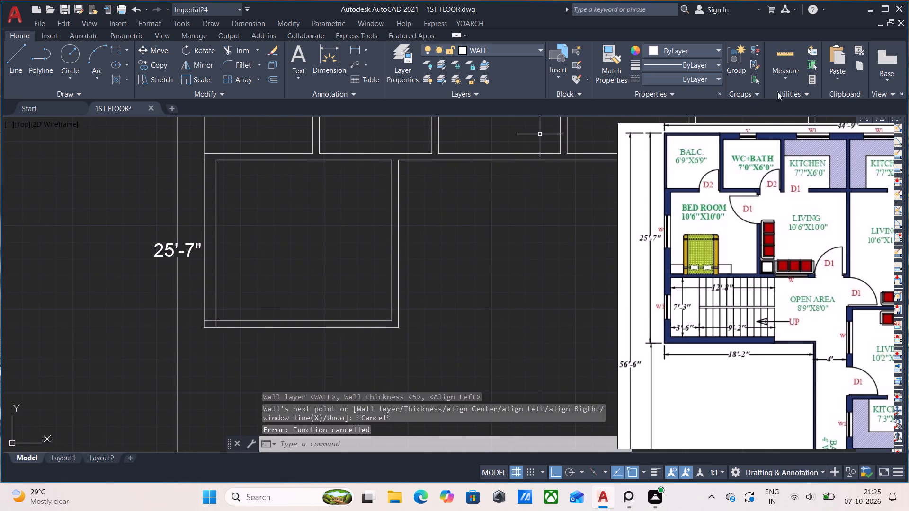
pyautogui.click(785, 75)
pyautogui.click(775, 98)
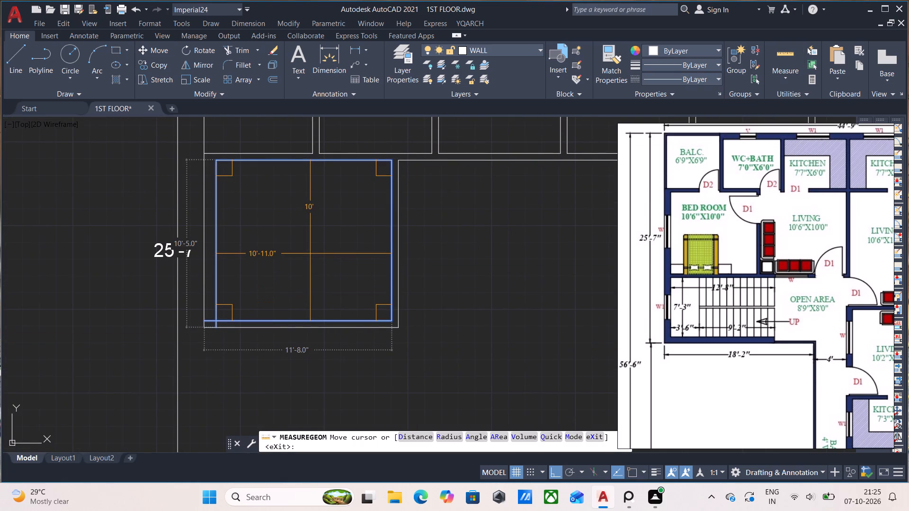
pyautogui.press('Escape')
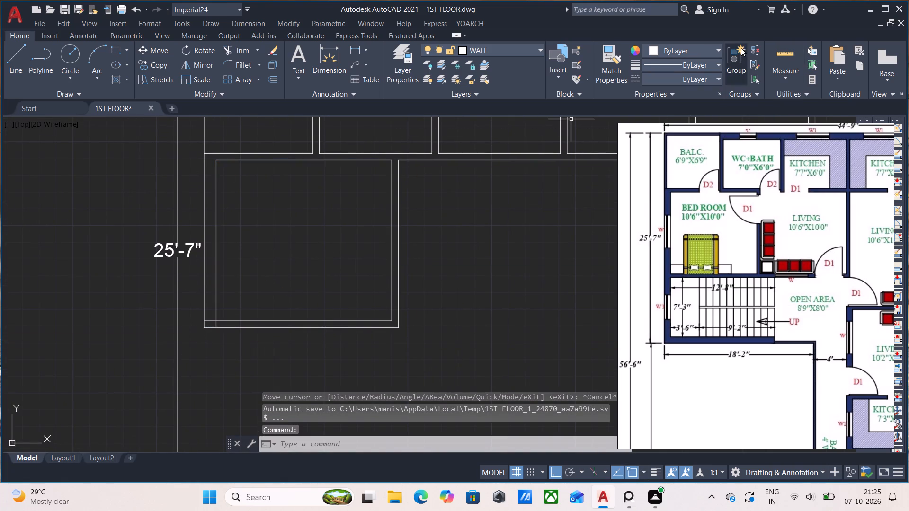
pyautogui.click(783, 74)
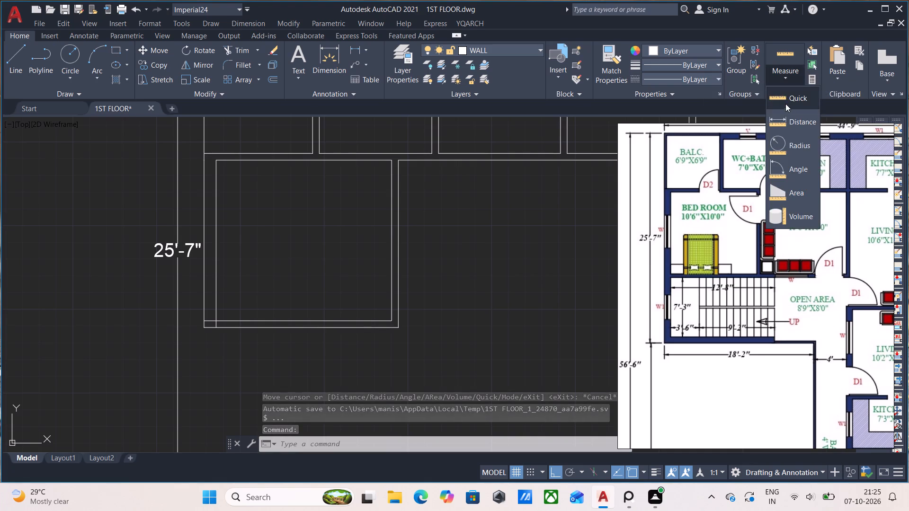
pyautogui.click(785, 104)
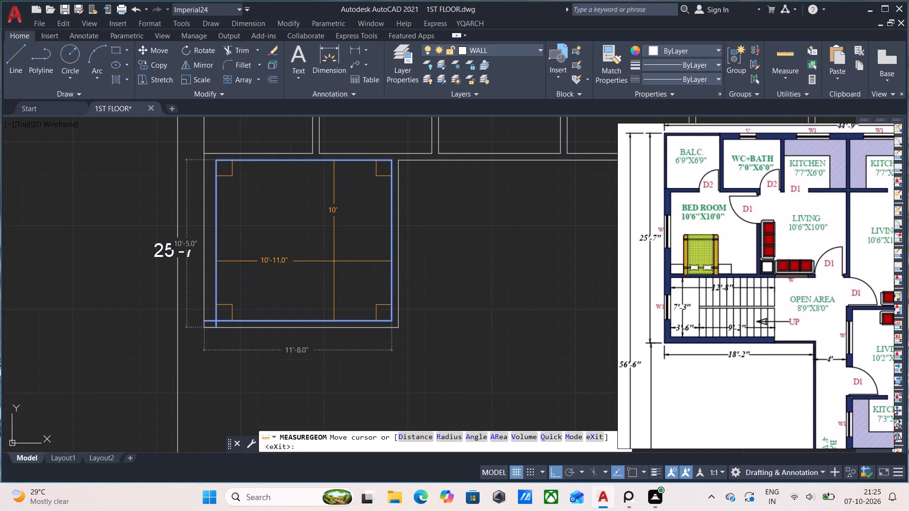
pyautogui.press('Escape')
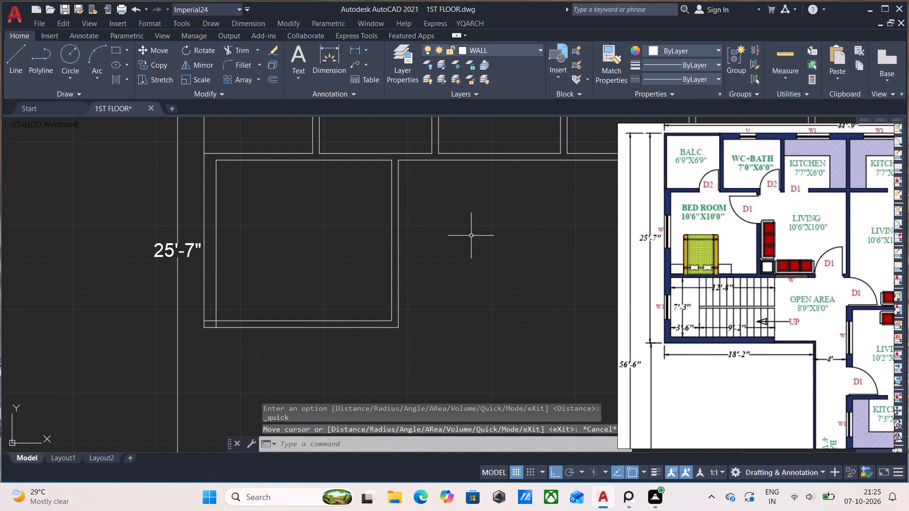
# Undo the bedroom's right wall and the 5" extension at the lower wall's right end.
pyautogui.hotkey('ctrl', 'z')
pyautogui.hotkey('ctrl', 'z')
pyautogui.hotkey('ctrl', 'z')
pyautogui.hotkey('ctrl', 'z')
pyautogui.hotkey('ctrl', 'z')
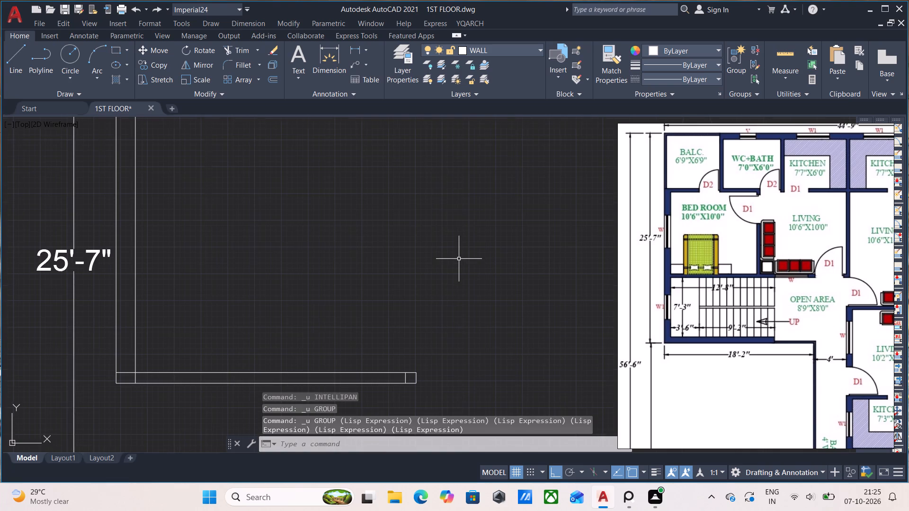
pyautogui.scroll(-1, 425, 331)
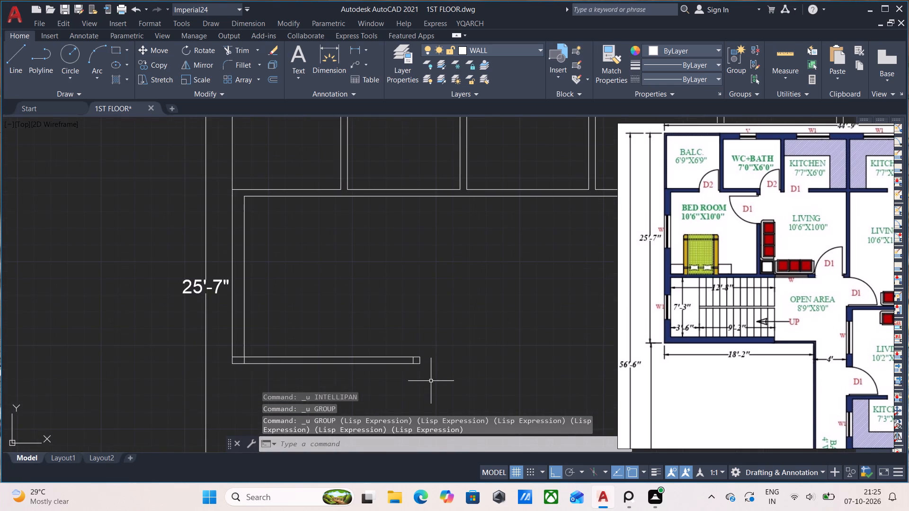
pyautogui.scroll(1, 431, 380)
pyautogui.click(427, 367)
pyautogui.click(408, 330)
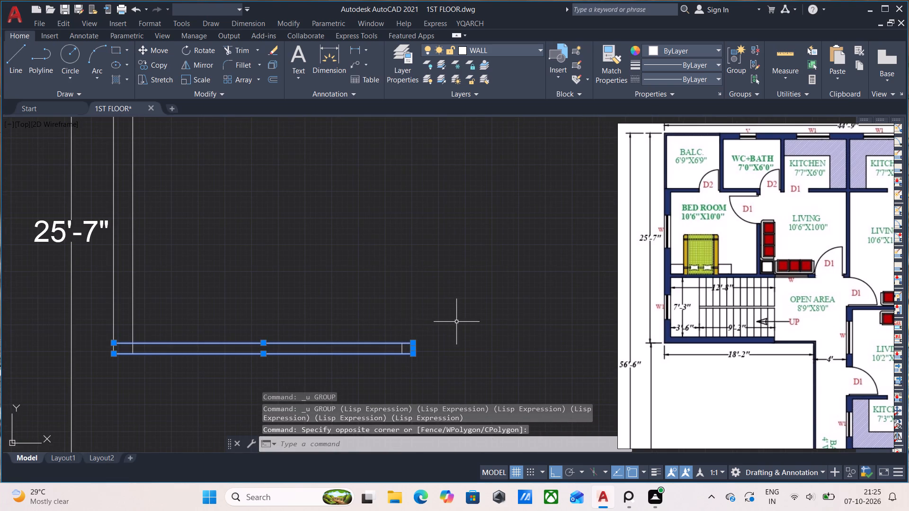
pyautogui.hotkey('ctrl', 'z')
pyautogui.hotkey('ctrl', 'z')
pyautogui.hotkey('ctrl', 'z')
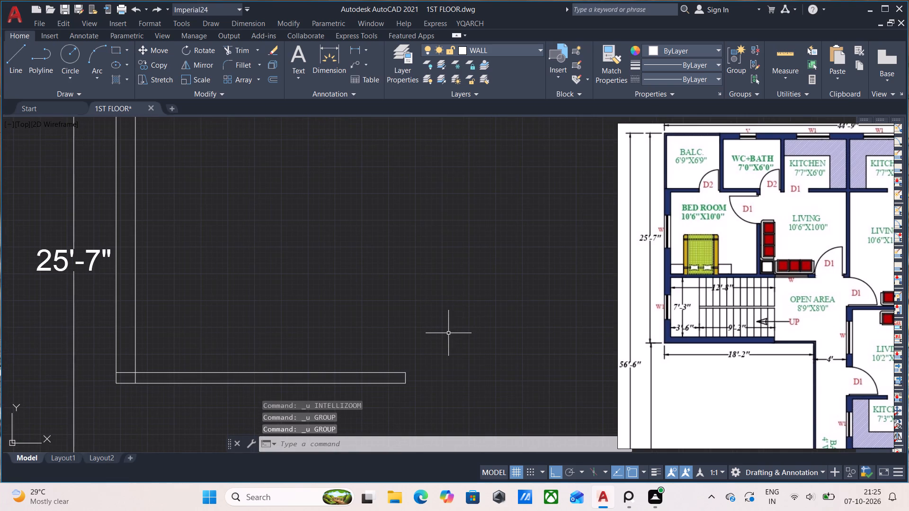
# Draw the bedroom's right wall from the lower wall's upper right corner up to the upper wall, 5" thick and left-aligned.
pyautogui.write('ww')
pyautogui.press('Return')
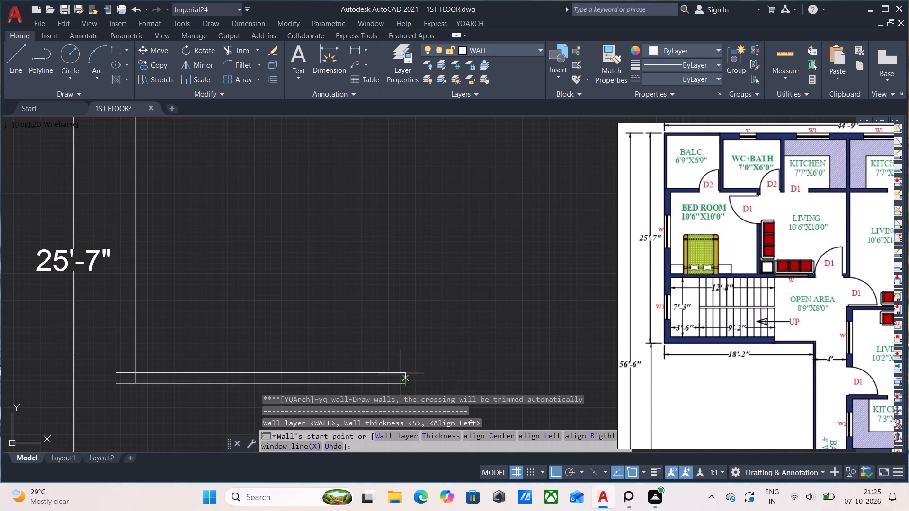
pyautogui.click(401, 370)
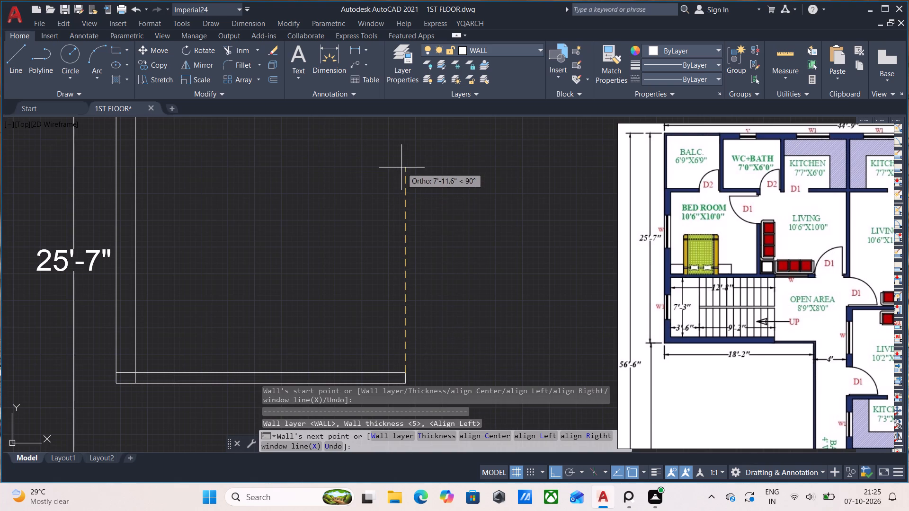
pyautogui.click(401, 167)
pyautogui.hotkey('ctrl', 'z')
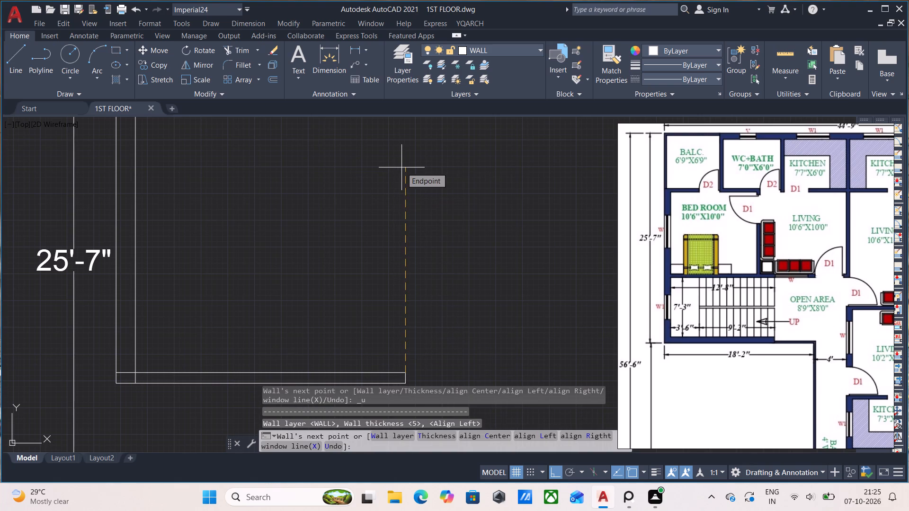
pyautogui.scroll(-1, 393, 192)
pyautogui.moveTo(396, 203); pyautogui.dragTo(398, 252, button='middle')
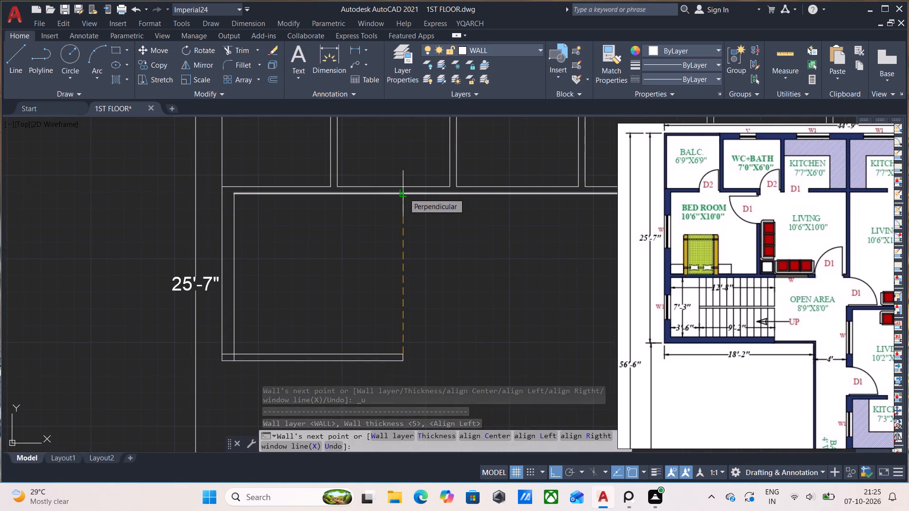
pyautogui.click(404, 193)
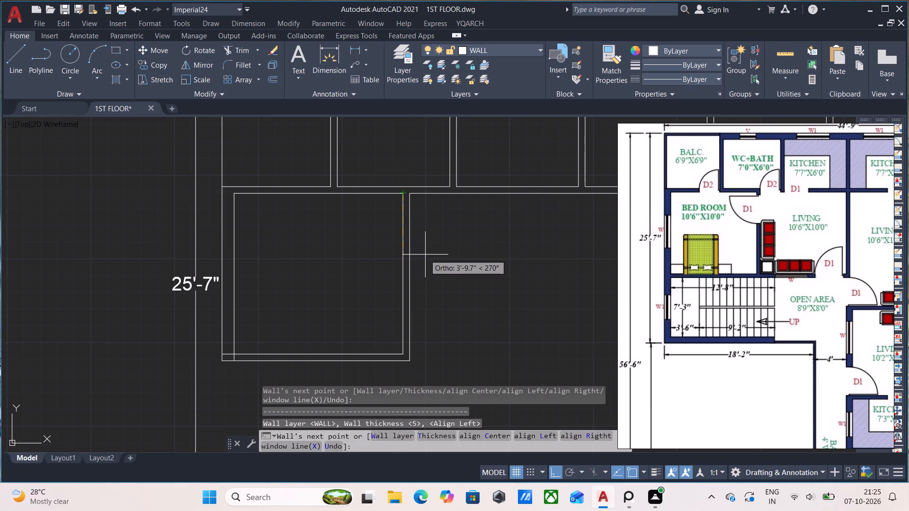
# Add a horizontal linear dimension across the bedroom's inner width between its left and right walls.
pyautogui.click(356, 49)
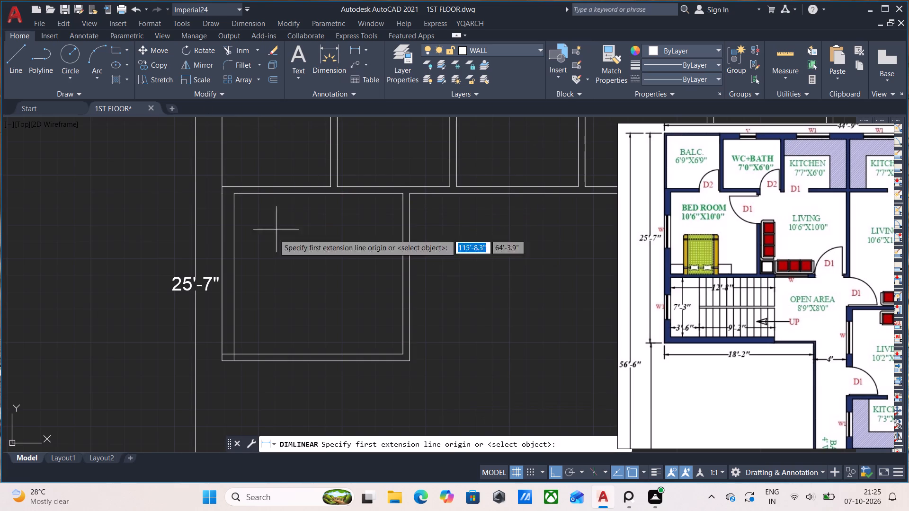
pyautogui.click(233, 272)
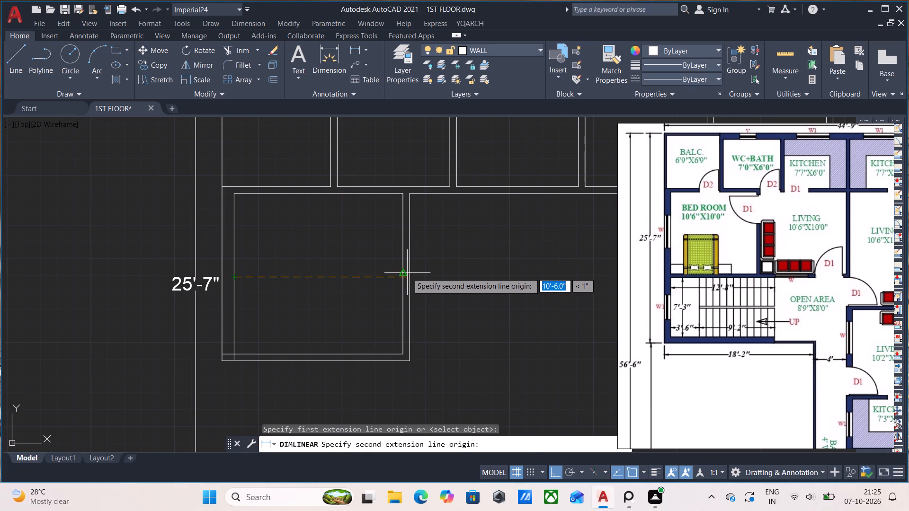
pyautogui.click(403, 275)
pyautogui.click(374, 284)
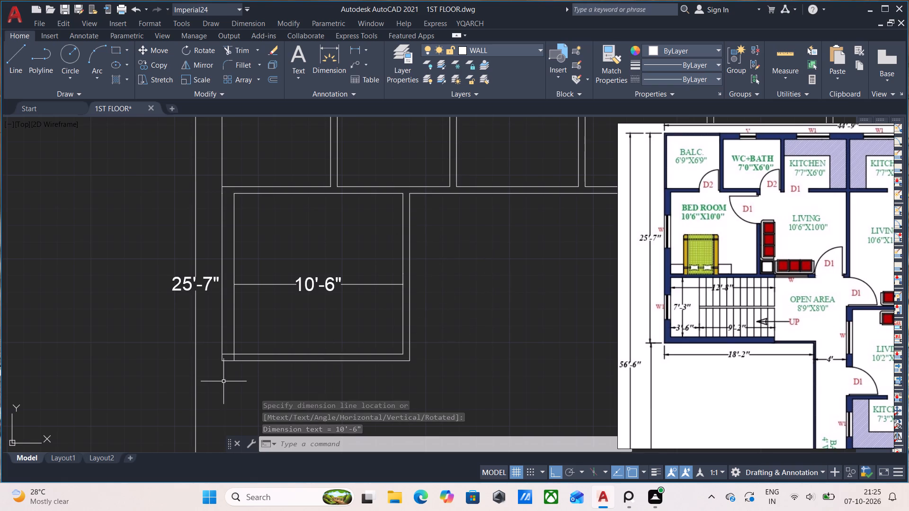
# Trim the two overlapping wall line segments at the bedroom's lower-left corner.
pyautogui.scroll(1, 221, 381)
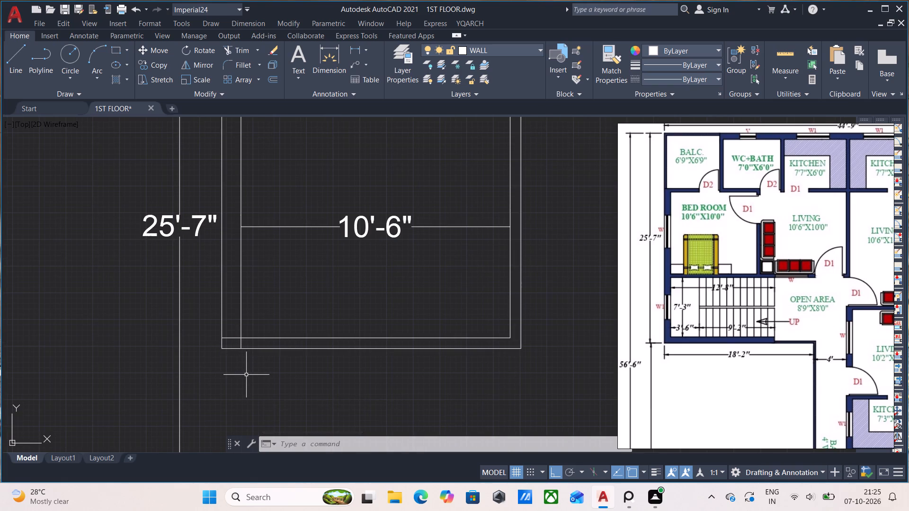
pyautogui.press('t')
pyautogui.press('r')
pyautogui.press('Return')
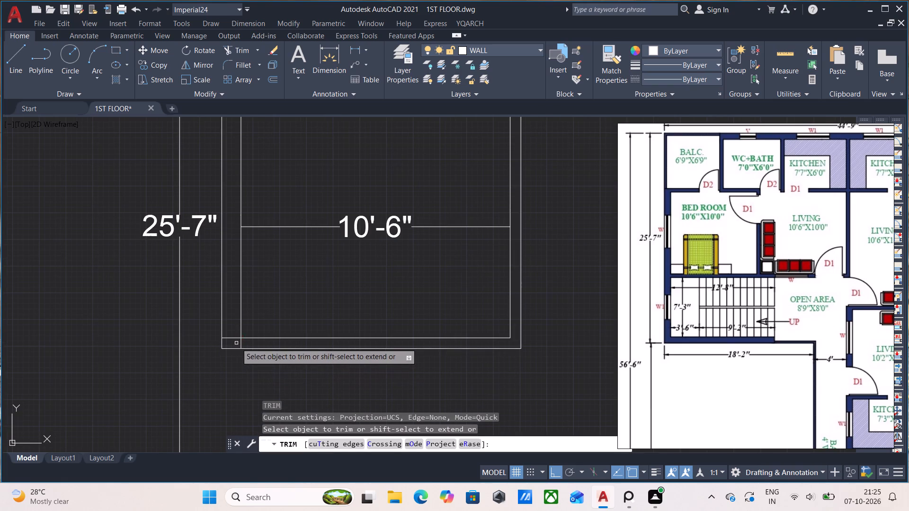
pyautogui.click(231, 338)
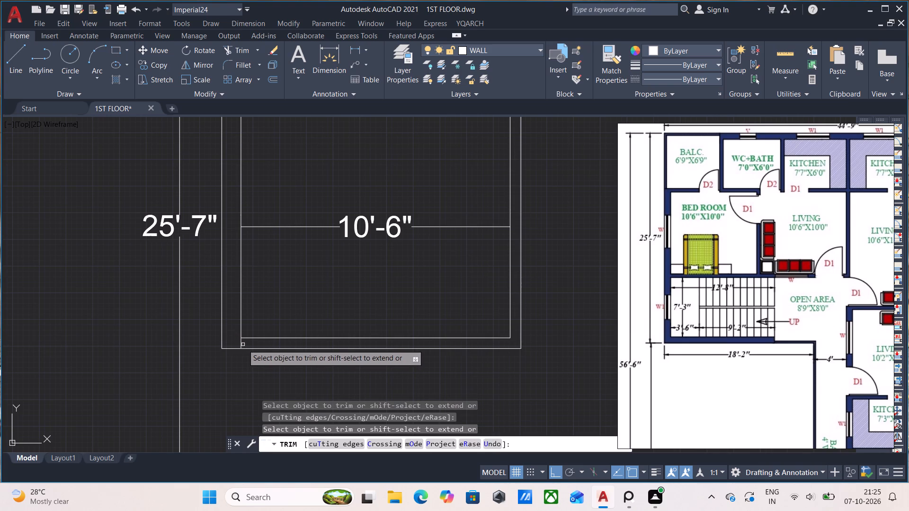
pyautogui.click(242, 344)
pyautogui.press('Escape')
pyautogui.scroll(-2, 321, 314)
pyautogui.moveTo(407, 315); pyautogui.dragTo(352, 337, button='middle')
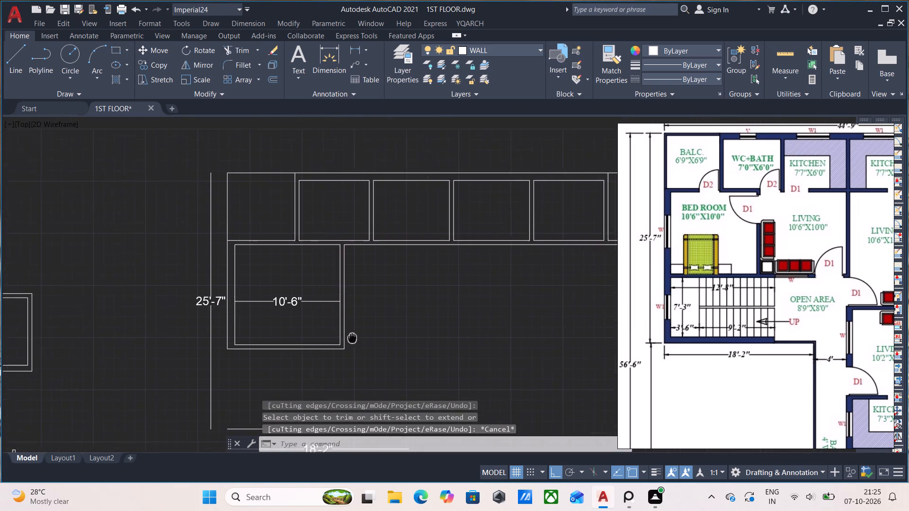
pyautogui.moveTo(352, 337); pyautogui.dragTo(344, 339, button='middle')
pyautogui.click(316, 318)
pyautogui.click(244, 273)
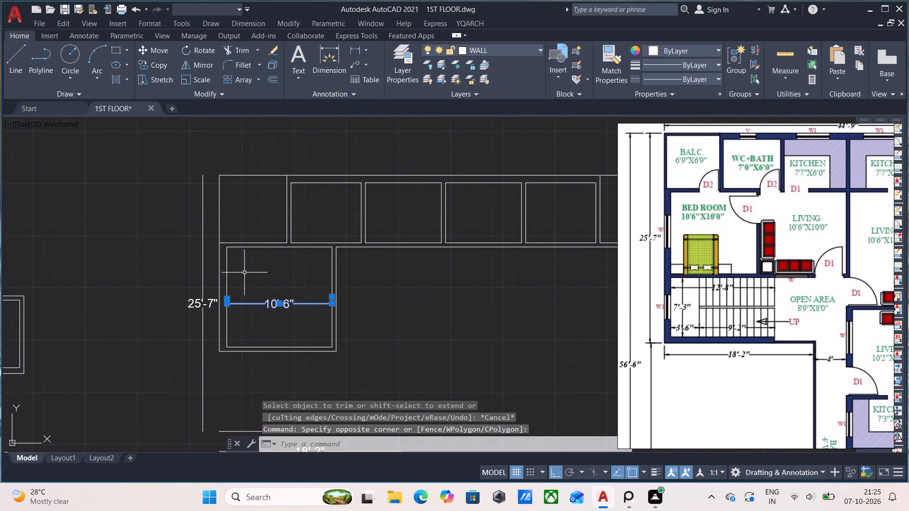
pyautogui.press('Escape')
# Examine the staircase layout and dimensions below the bedroom in the PureRef reference plan, and the matching empty area in the drawing.
pyautogui.moveTo(397, 329); pyautogui.dragTo(301, 325, button='middle')
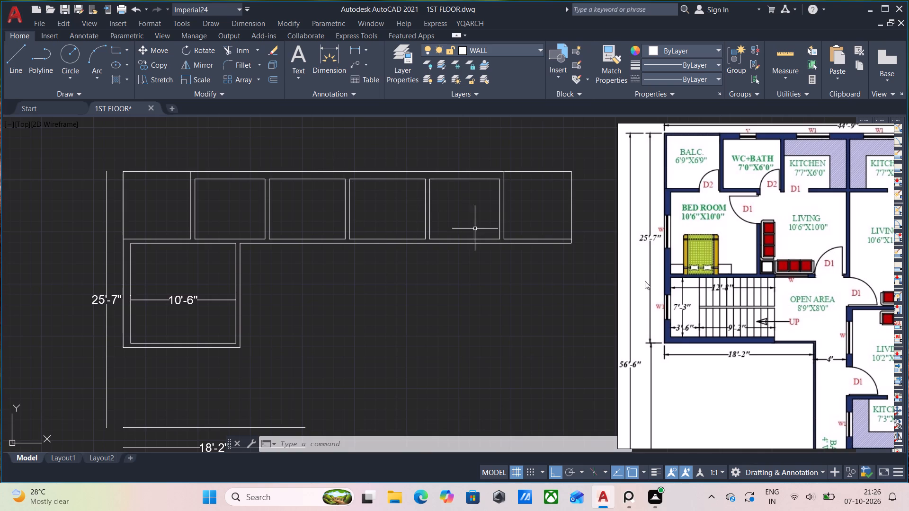
pyautogui.scroll(2, 833, 296)
pyautogui.moveTo(688, 290); pyautogui.dragTo(712, 304, button='middle')
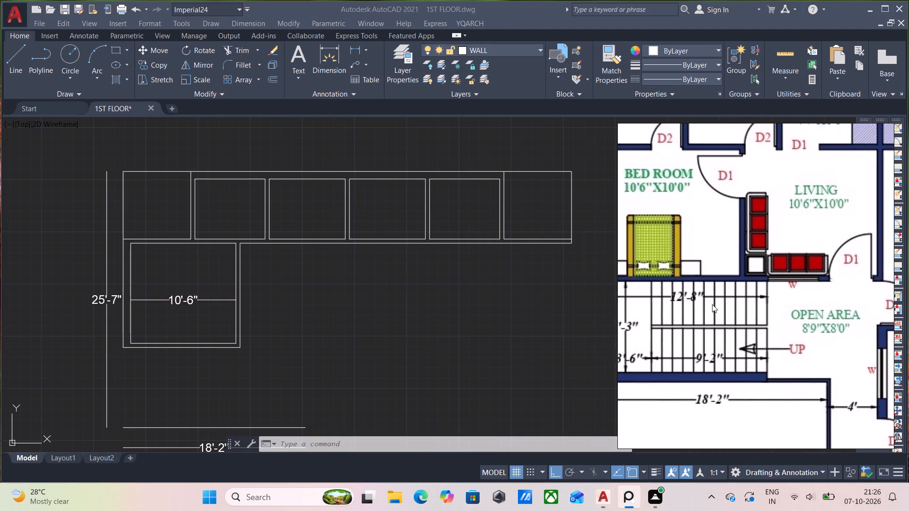
pyautogui.moveTo(712, 304); pyautogui.dragTo(735, 331, button='middle')
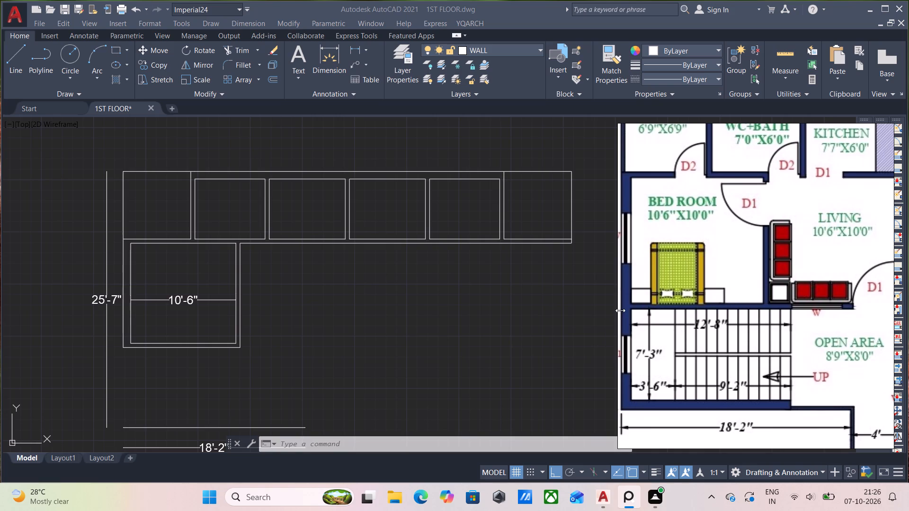
pyautogui.moveTo(253, 361); pyautogui.dragTo(311, 296, button='middle')
pyautogui.moveTo(289, 352); pyautogui.dragTo(318, 288, button='middle')
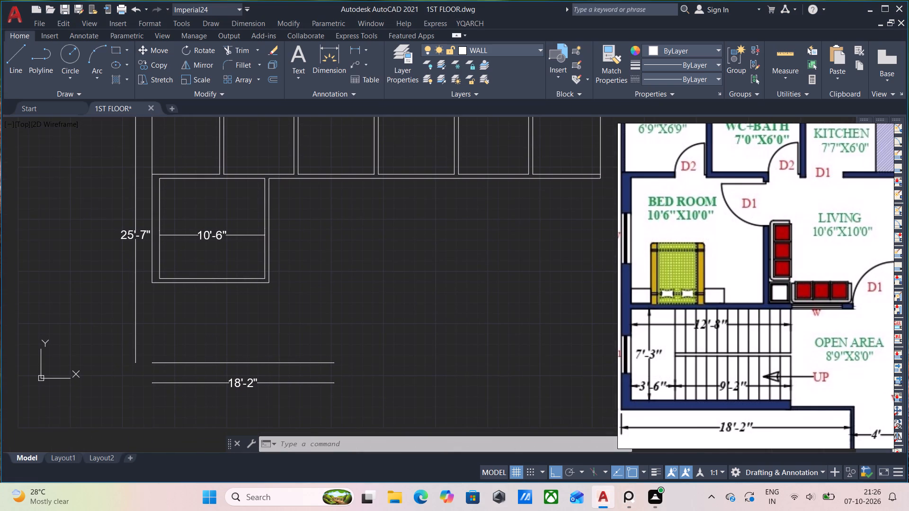
# Set the wall thickness to 9" and start a wall at the bedroom's lower-left outer corner.
pyautogui.write('ww')
pyautogui.press('Return')
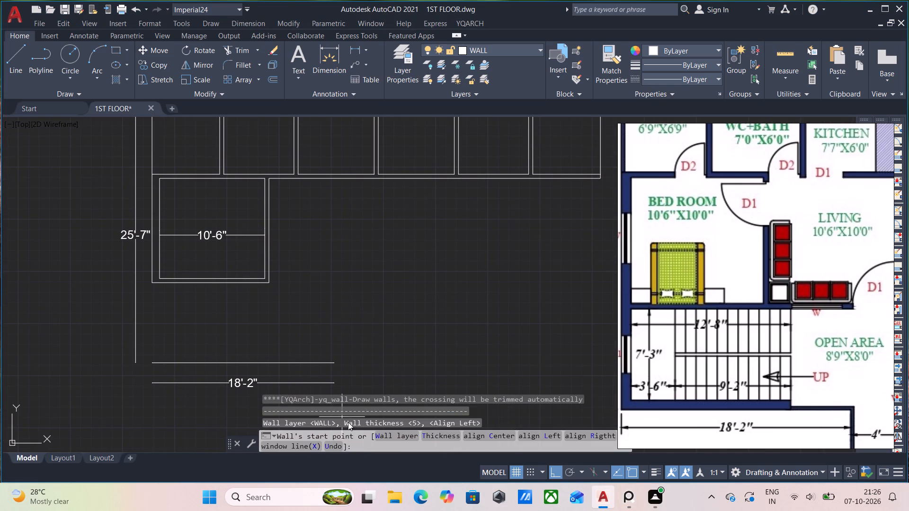
pyautogui.click(438, 438)
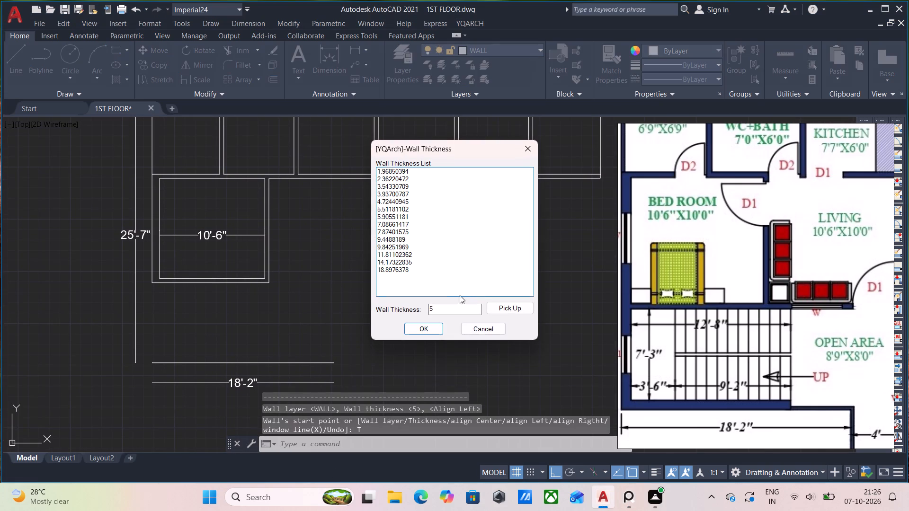
pyautogui.click(449, 309)
pyautogui.press('BackSpace')
pyautogui.press('9')
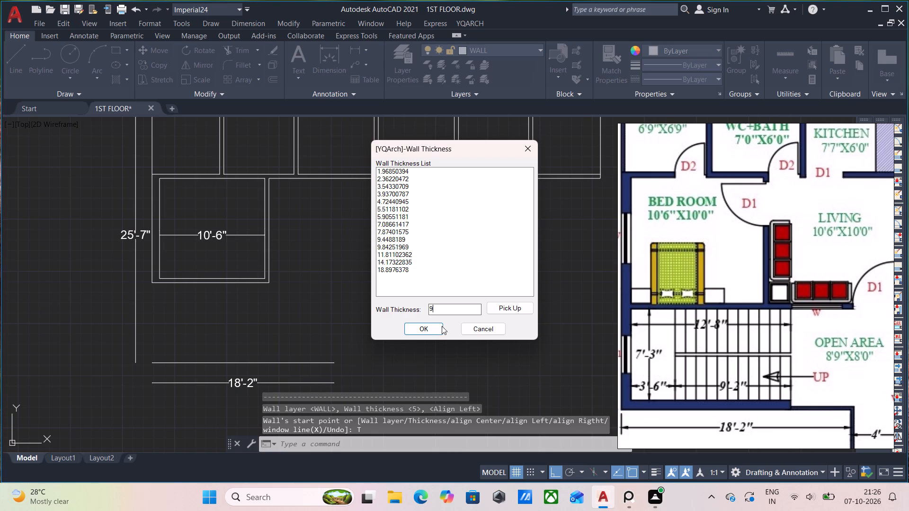
pyautogui.click(421, 332)
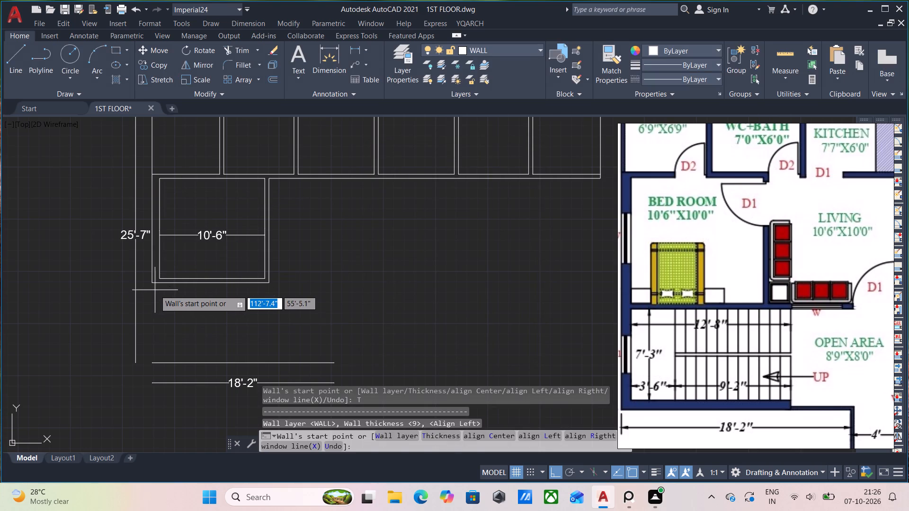
pyautogui.scroll(-1, 163, 295)
pyautogui.moveTo(165, 295); pyautogui.dragTo(211, 266, button='middle')
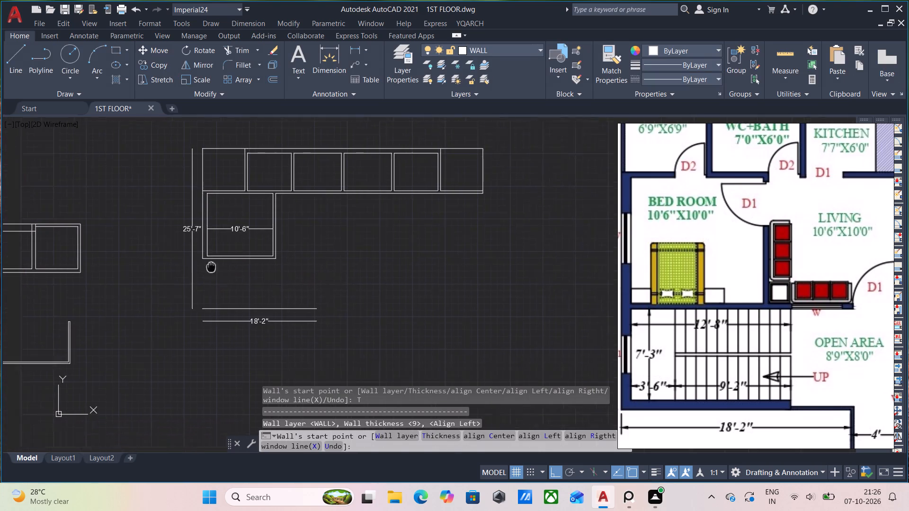
pyautogui.moveTo(211, 266); pyautogui.dragTo(226, 256, button='middle')
pyautogui.click(217, 249)
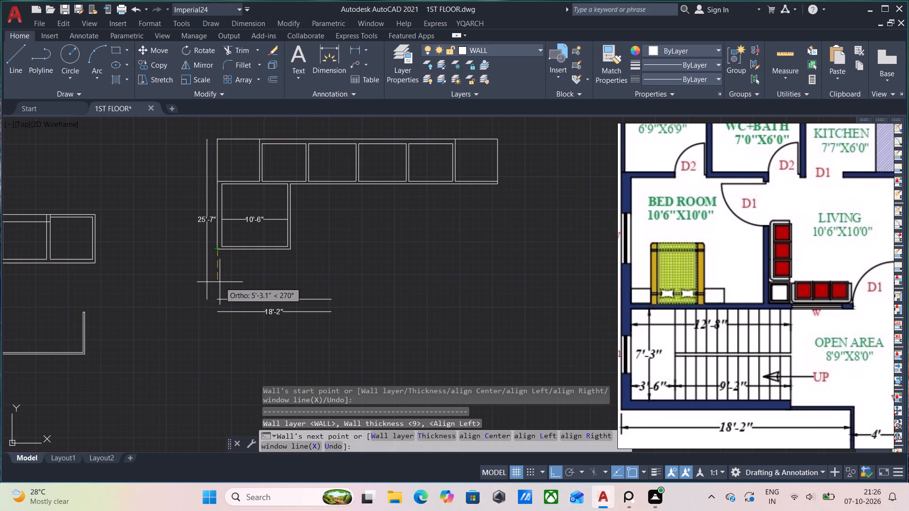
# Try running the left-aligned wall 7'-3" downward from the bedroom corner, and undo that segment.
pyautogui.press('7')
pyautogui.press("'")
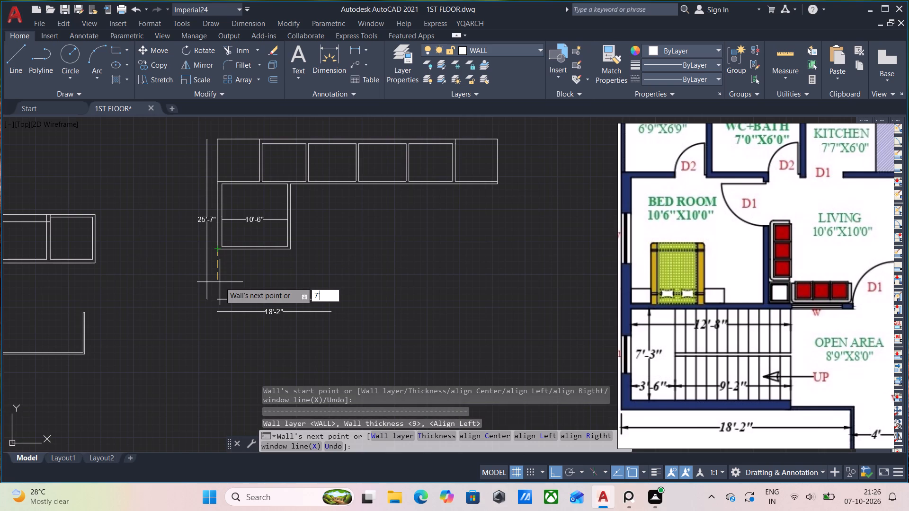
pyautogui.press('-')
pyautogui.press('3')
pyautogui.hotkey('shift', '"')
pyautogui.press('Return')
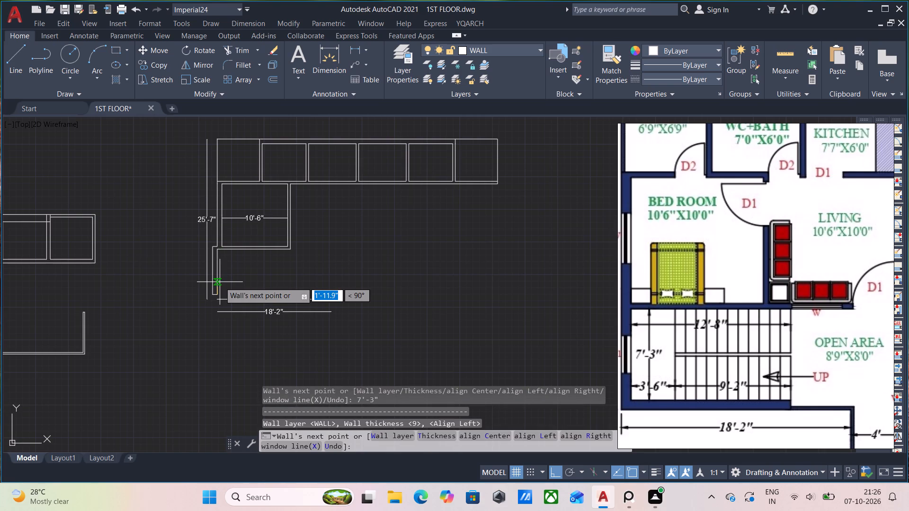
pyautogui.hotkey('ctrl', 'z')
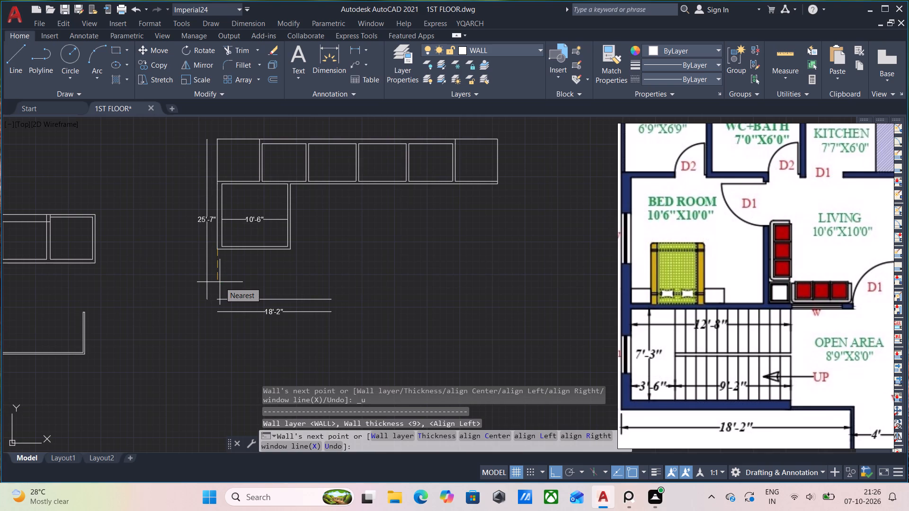
# Draw the staircase's left wall 7'-3" downward from the bedroom's lower-left corner, 9" thick and right-aligned.
pyautogui.click(599, 436)
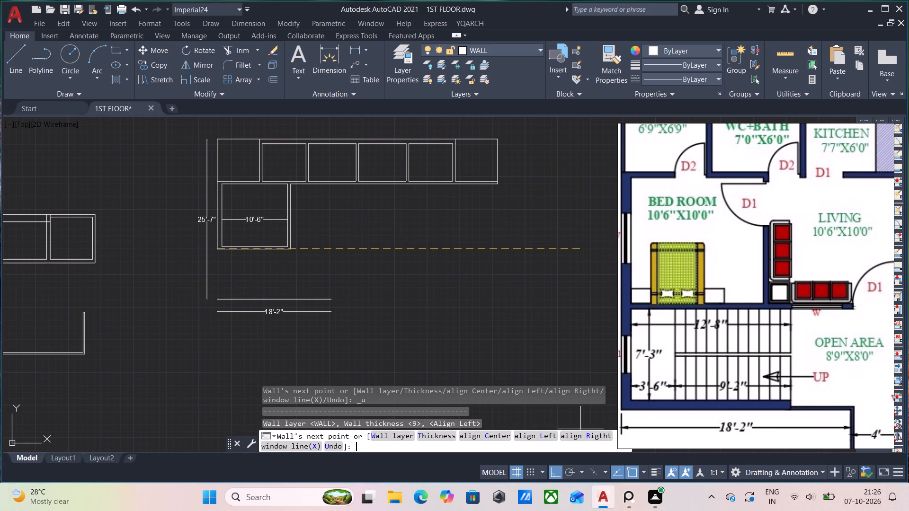
pyautogui.click(230, 291)
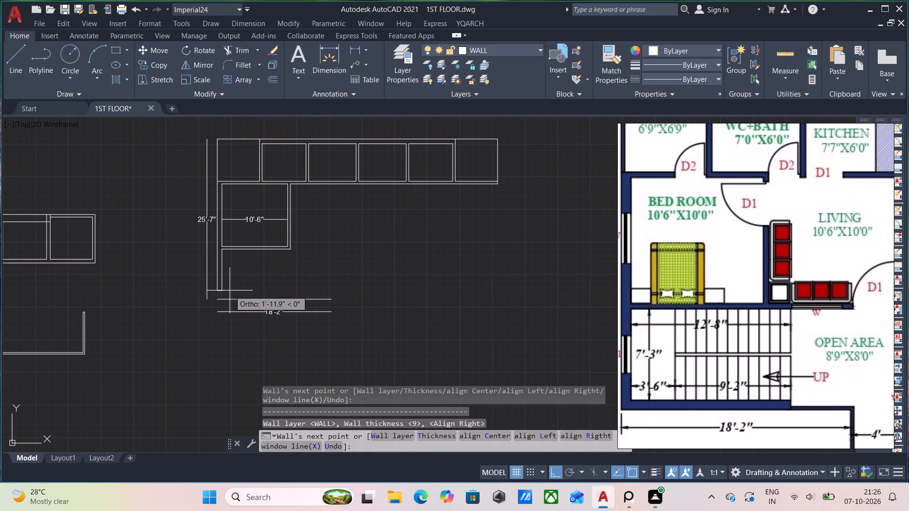
pyautogui.hotkey('ctrl', 'z')
pyautogui.press('7')
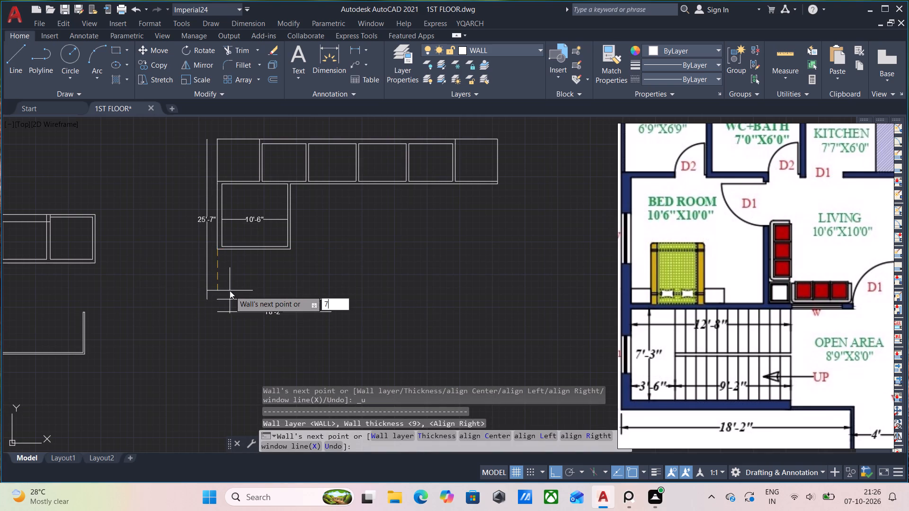
pyautogui.press("'")
pyautogui.press('-')
pyautogui.press('3')
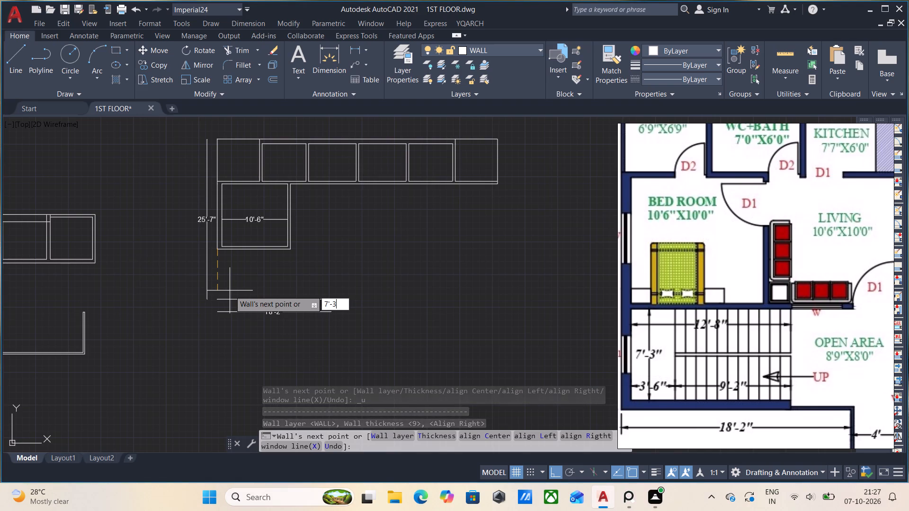
pyautogui.hotkey('shift', '"')
pyautogui.press('Return')
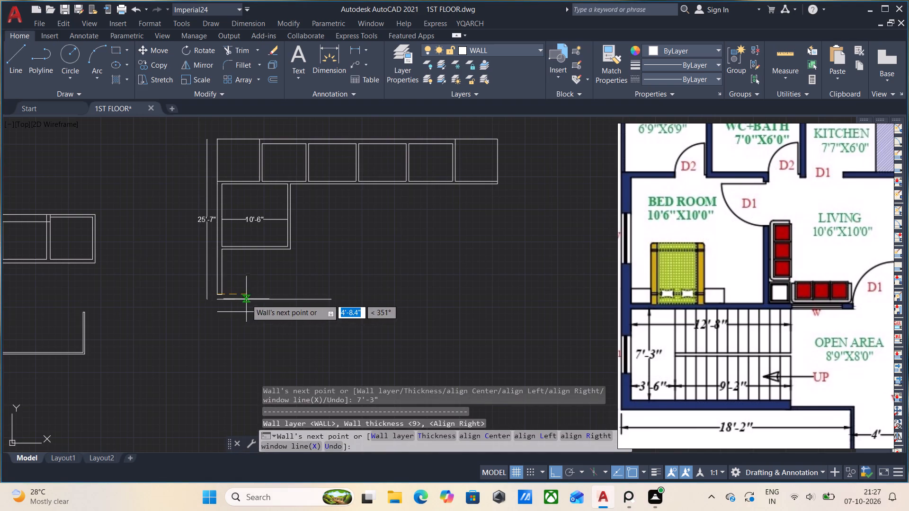
pyautogui.press('Escape')
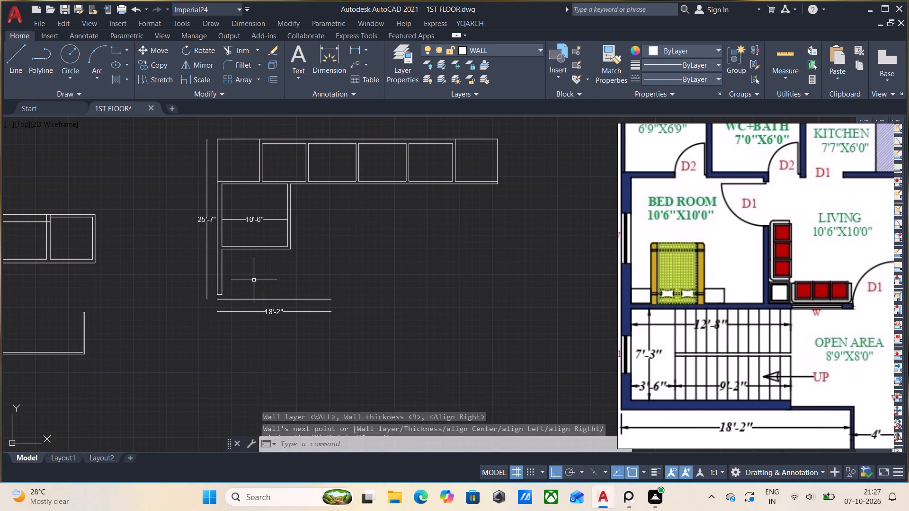
# Delete the 18'-2" dimension and the horizontal guide line above it, below the staircase area.
pyautogui.click(294, 332)
pyautogui.click(263, 284)
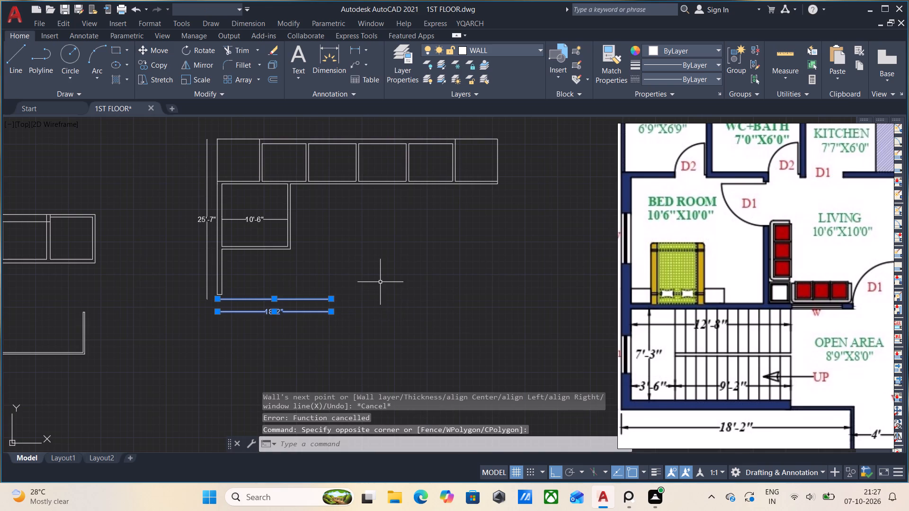
pyautogui.press('Delete')
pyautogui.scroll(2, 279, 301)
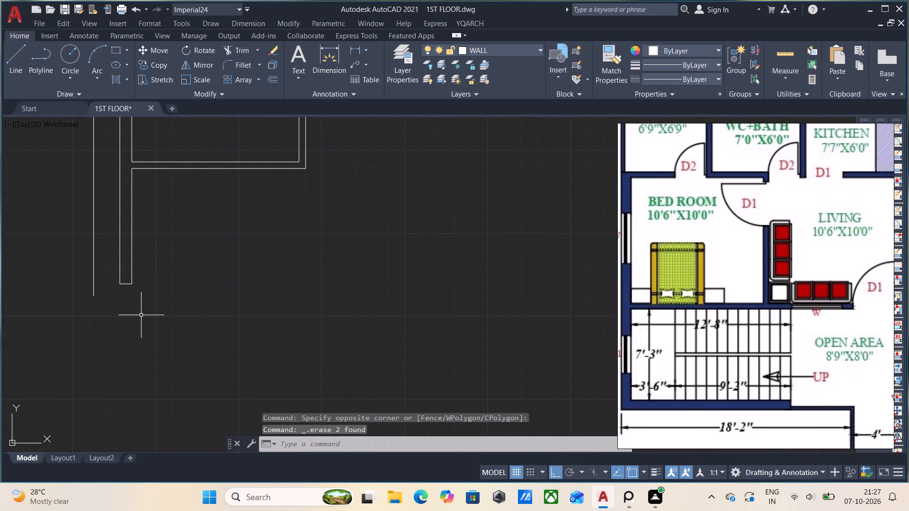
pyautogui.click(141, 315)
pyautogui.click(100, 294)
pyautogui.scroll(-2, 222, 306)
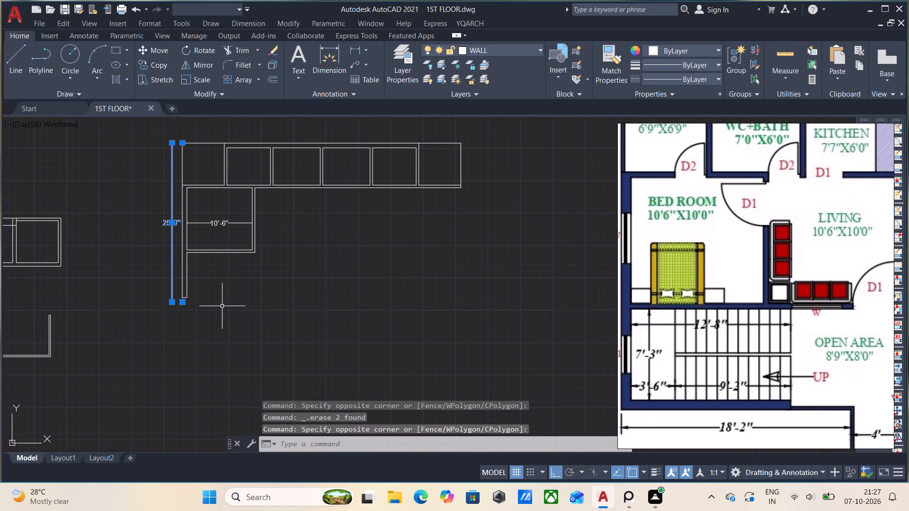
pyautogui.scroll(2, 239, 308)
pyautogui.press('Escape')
# Extend the staircase's left wall 5" further down from its lower outer corner, 9" thick and right-aligned.
pyautogui.scroll(1, 155, 294)
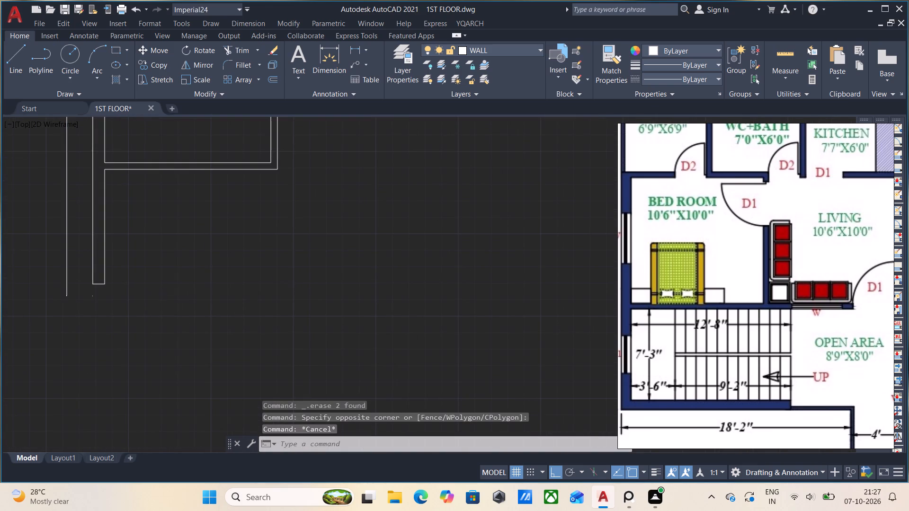
pyautogui.moveTo(175, 310); pyautogui.dragTo(270, 333, button='middle')
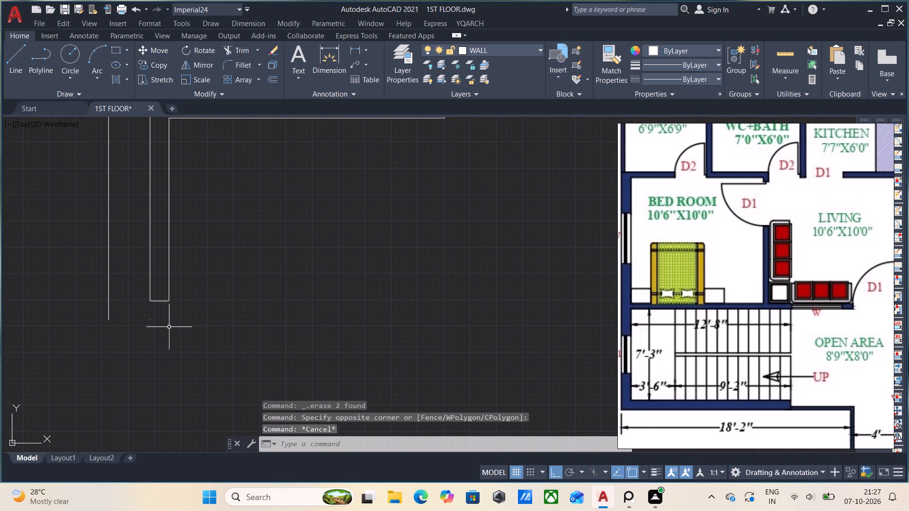
pyautogui.moveTo(191, 324); pyautogui.dragTo(222, 369, button='middle')
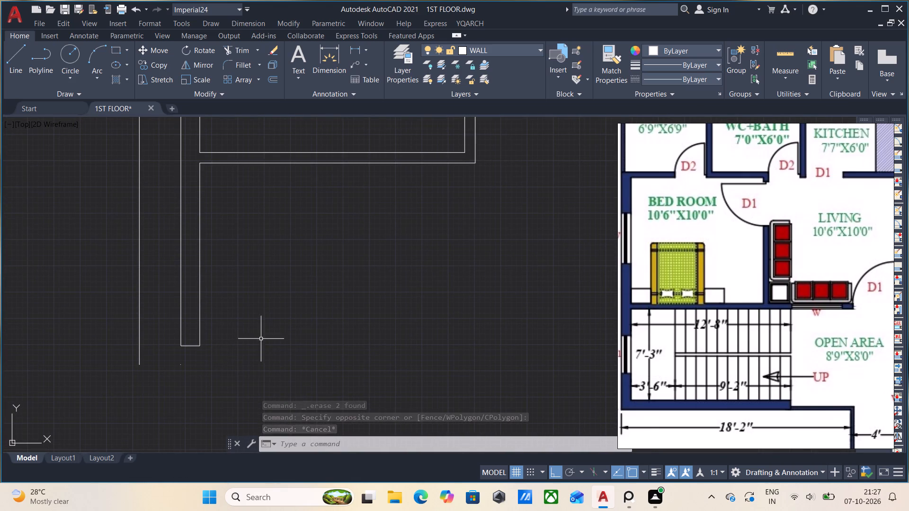
pyautogui.write('ww')
pyautogui.press('Return')
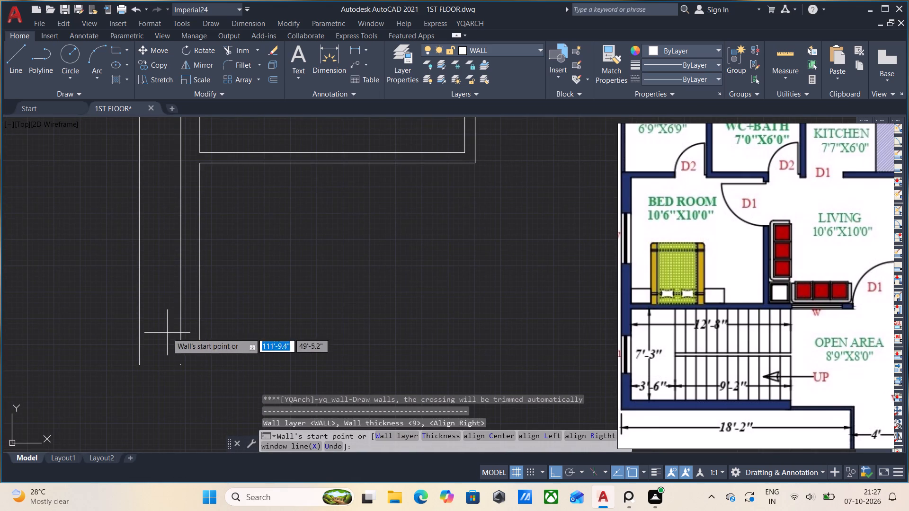
pyautogui.click(181, 349)
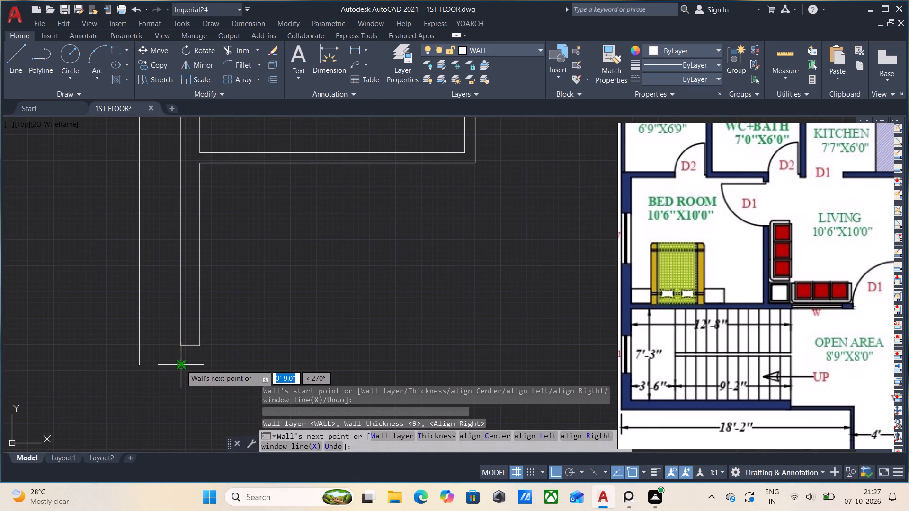
pyautogui.press('5')
pyautogui.press('Return')
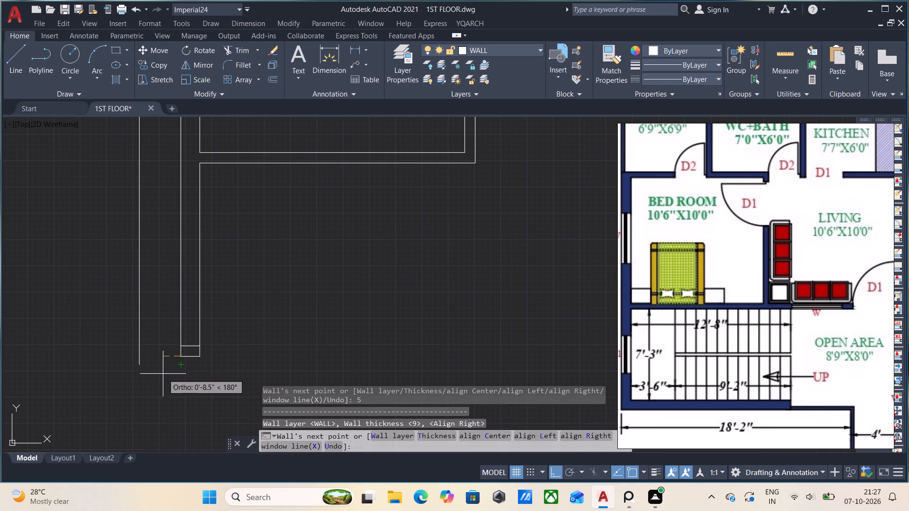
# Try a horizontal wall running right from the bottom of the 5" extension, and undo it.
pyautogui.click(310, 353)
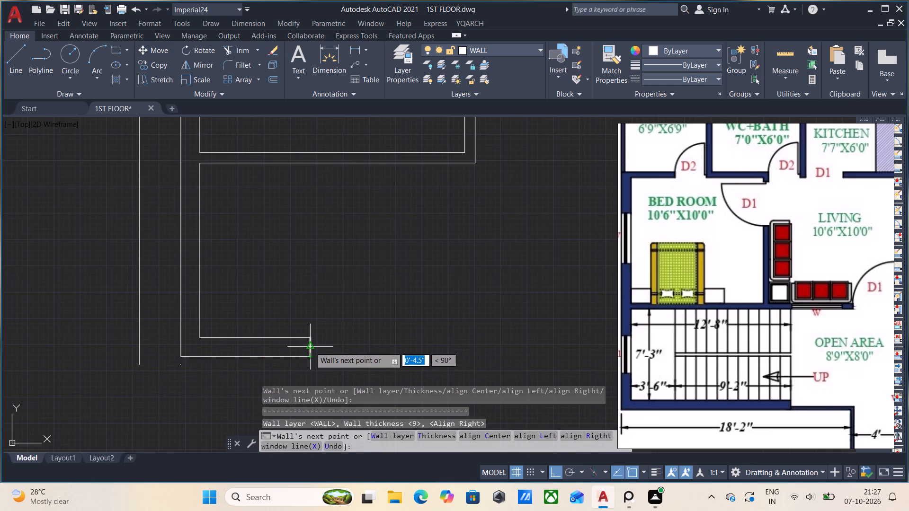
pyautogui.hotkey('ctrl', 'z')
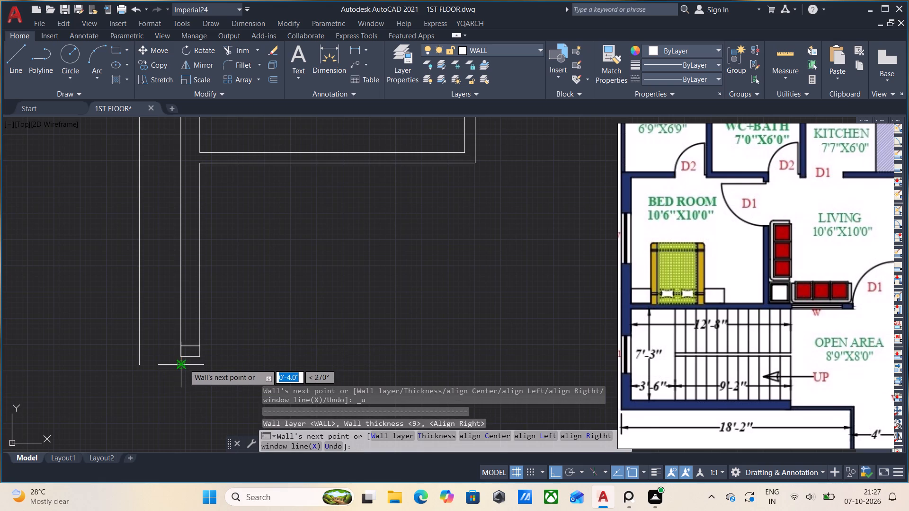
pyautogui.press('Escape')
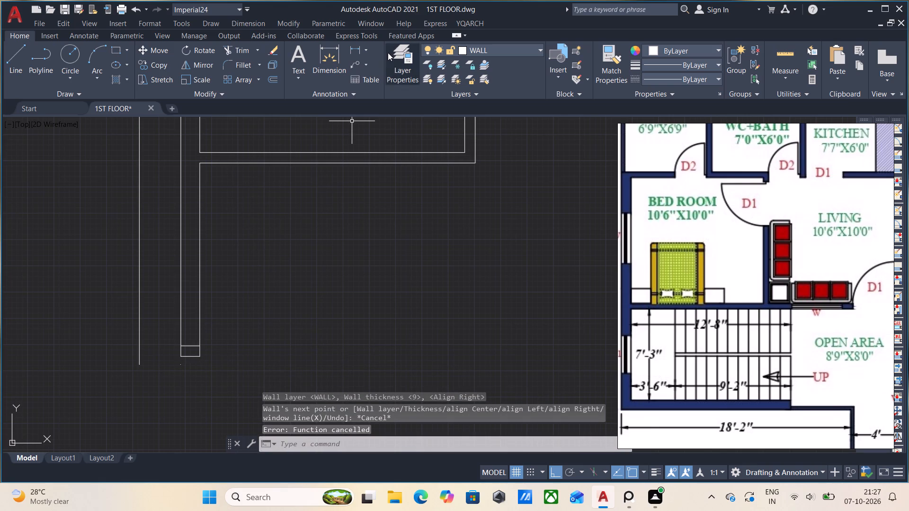
# Add a vertical linear dimension from the bedroom's lower wall to the top of the 5" extension, along the staircase wall's inner face.
pyautogui.click(355, 46)
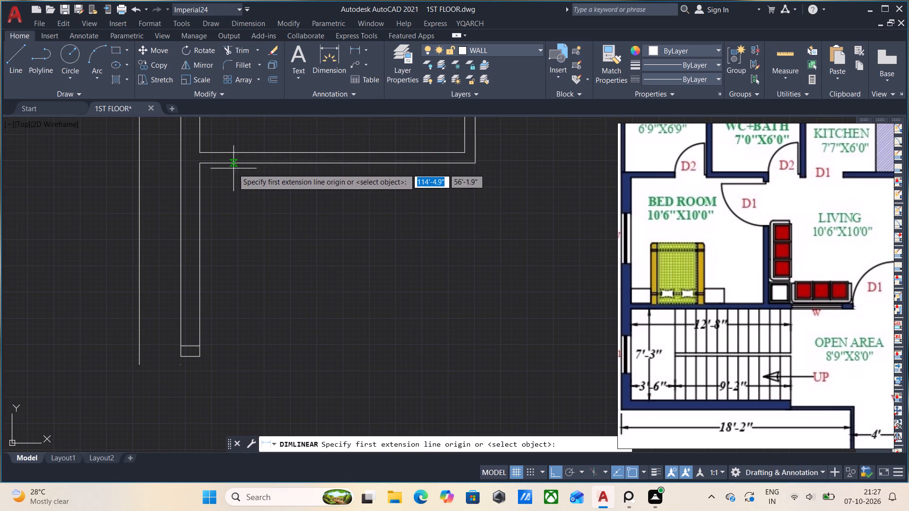
pyautogui.moveTo(201, 164); pyautogui.dragTo(201, 171)
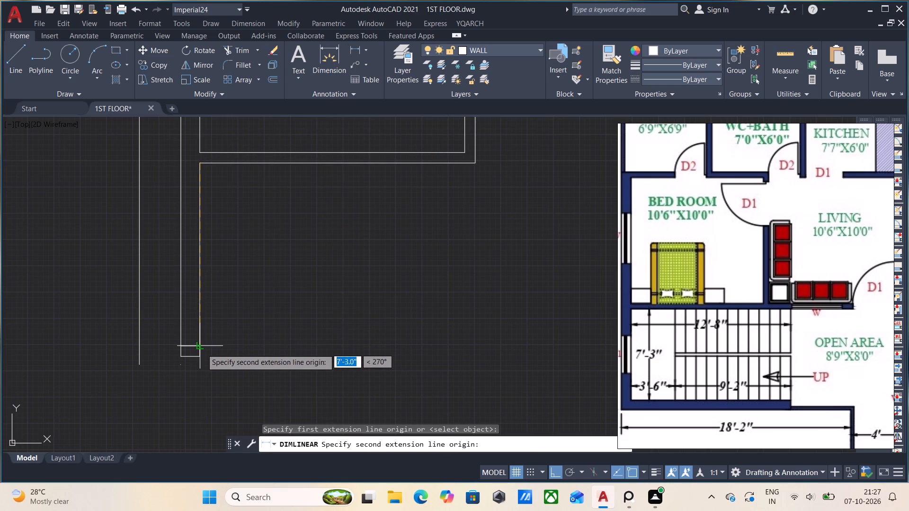
pyautogui.click(200, 348)
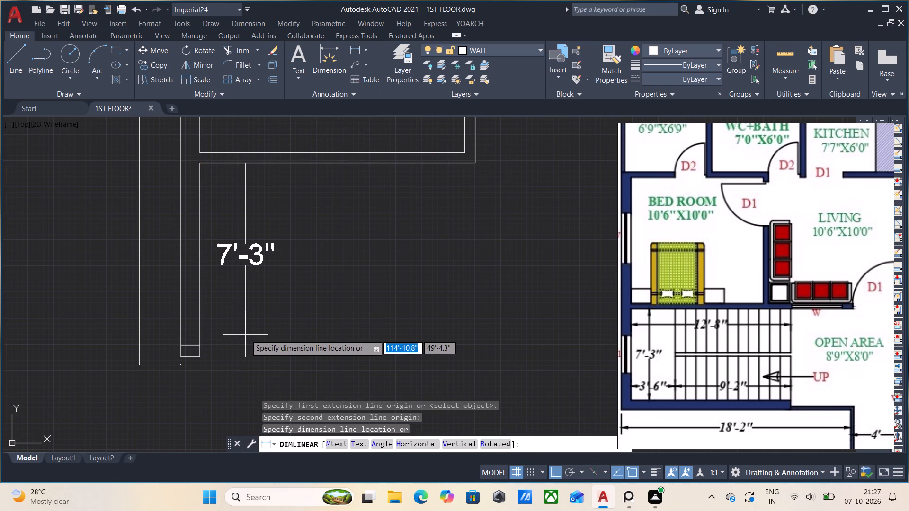
pyautogui.click(244, 335)
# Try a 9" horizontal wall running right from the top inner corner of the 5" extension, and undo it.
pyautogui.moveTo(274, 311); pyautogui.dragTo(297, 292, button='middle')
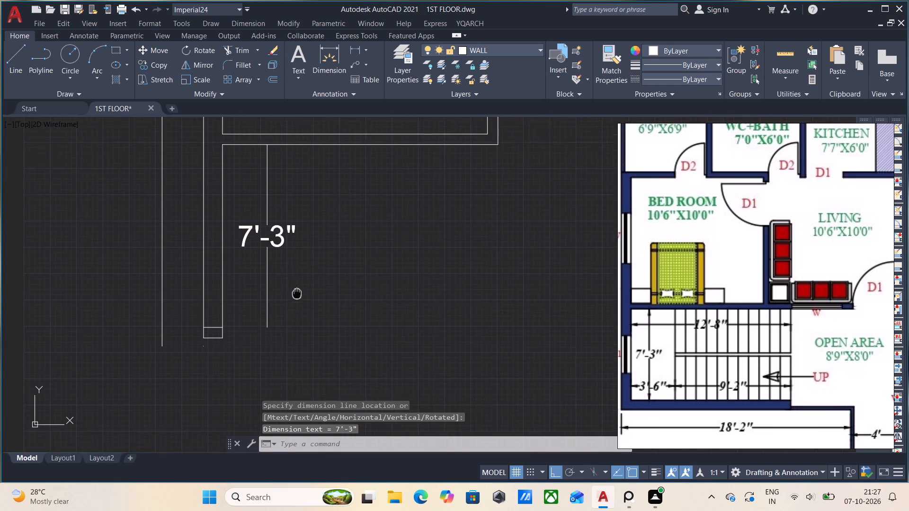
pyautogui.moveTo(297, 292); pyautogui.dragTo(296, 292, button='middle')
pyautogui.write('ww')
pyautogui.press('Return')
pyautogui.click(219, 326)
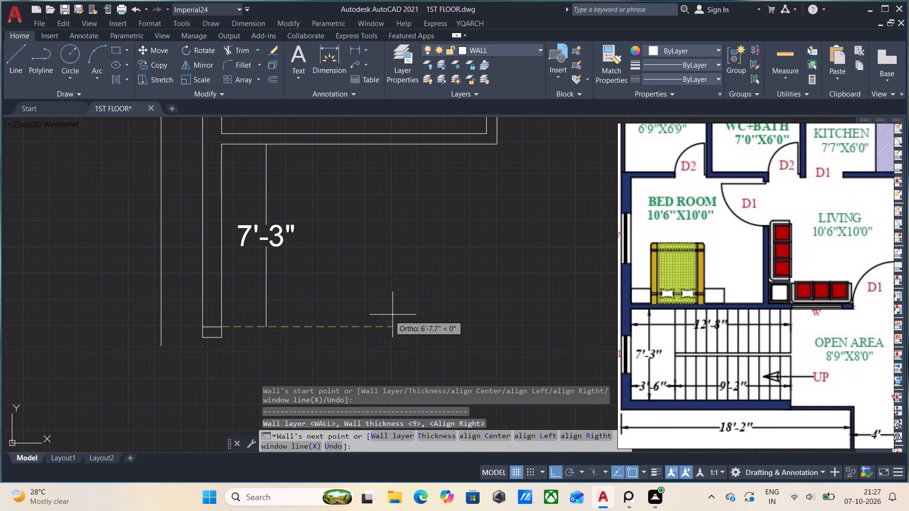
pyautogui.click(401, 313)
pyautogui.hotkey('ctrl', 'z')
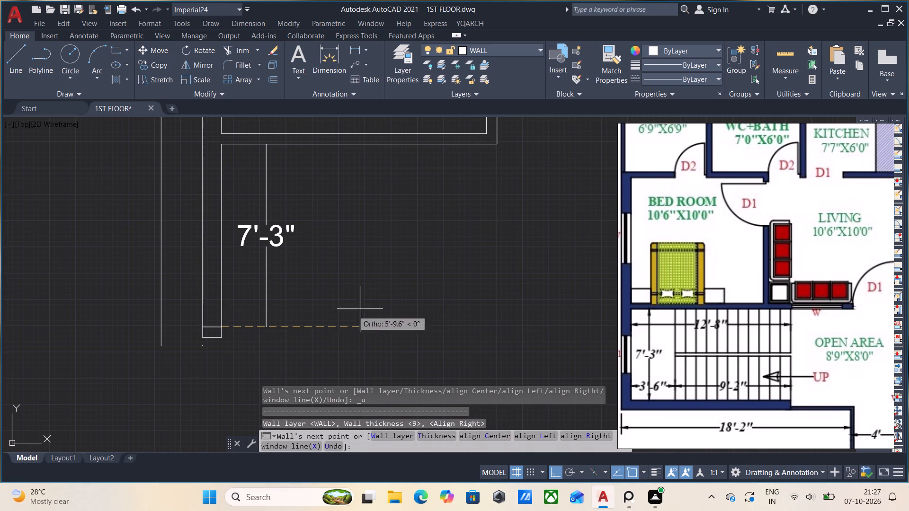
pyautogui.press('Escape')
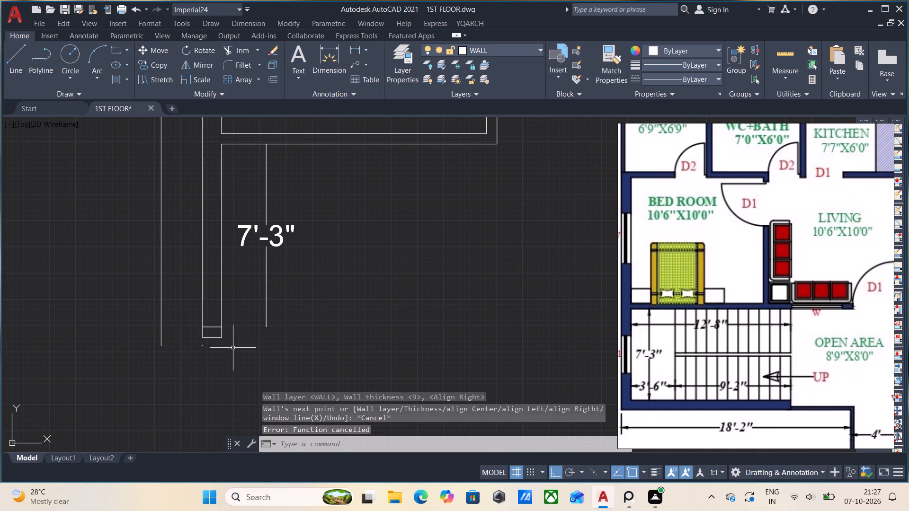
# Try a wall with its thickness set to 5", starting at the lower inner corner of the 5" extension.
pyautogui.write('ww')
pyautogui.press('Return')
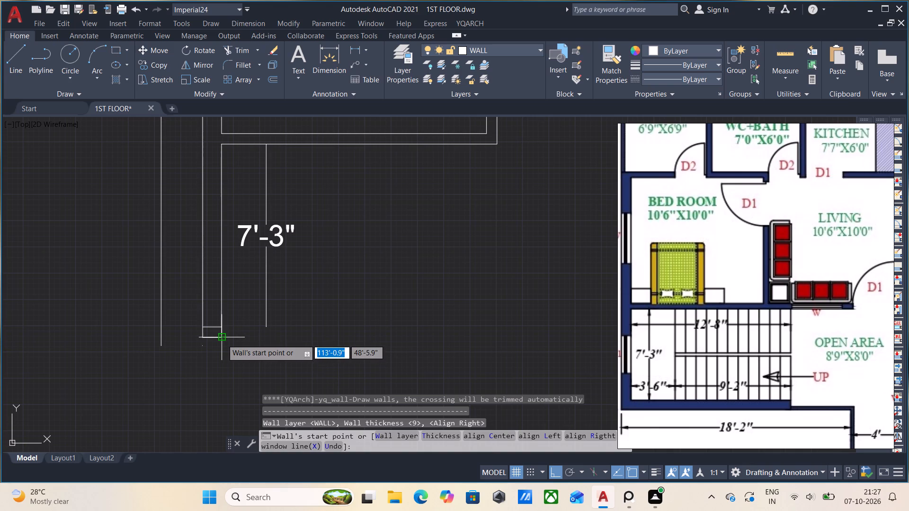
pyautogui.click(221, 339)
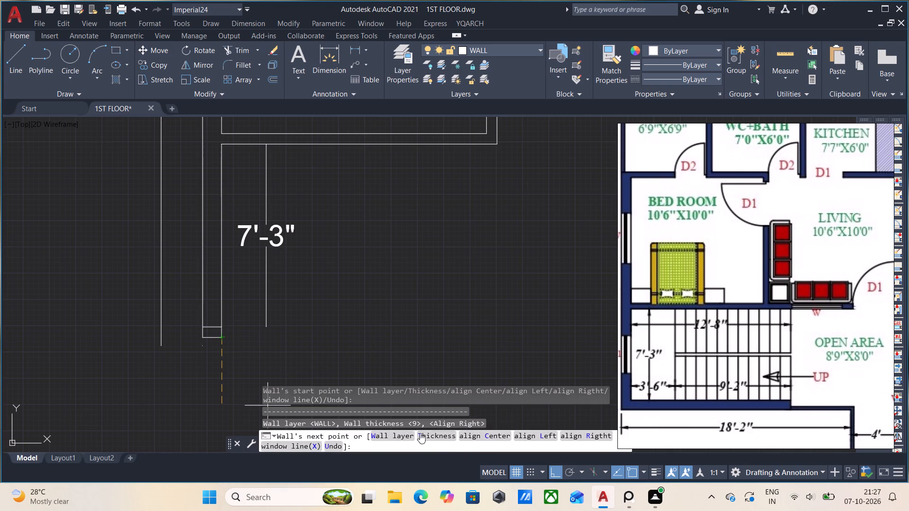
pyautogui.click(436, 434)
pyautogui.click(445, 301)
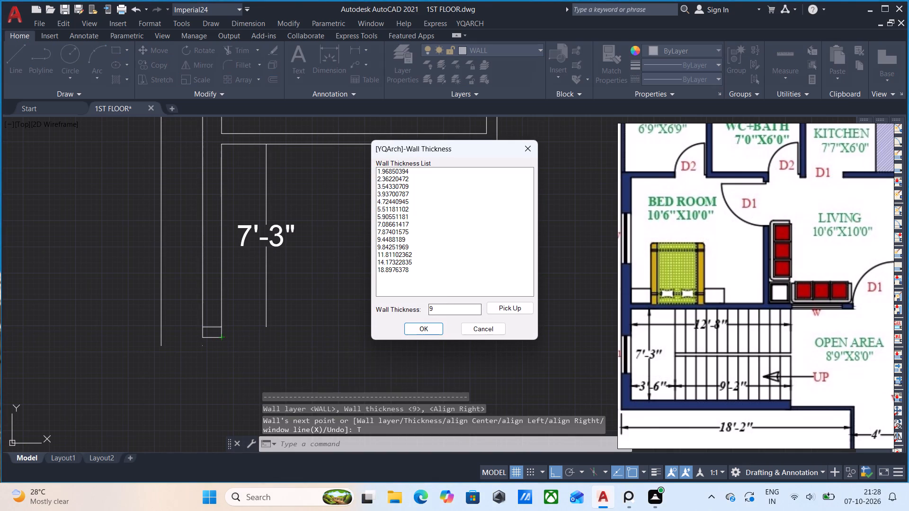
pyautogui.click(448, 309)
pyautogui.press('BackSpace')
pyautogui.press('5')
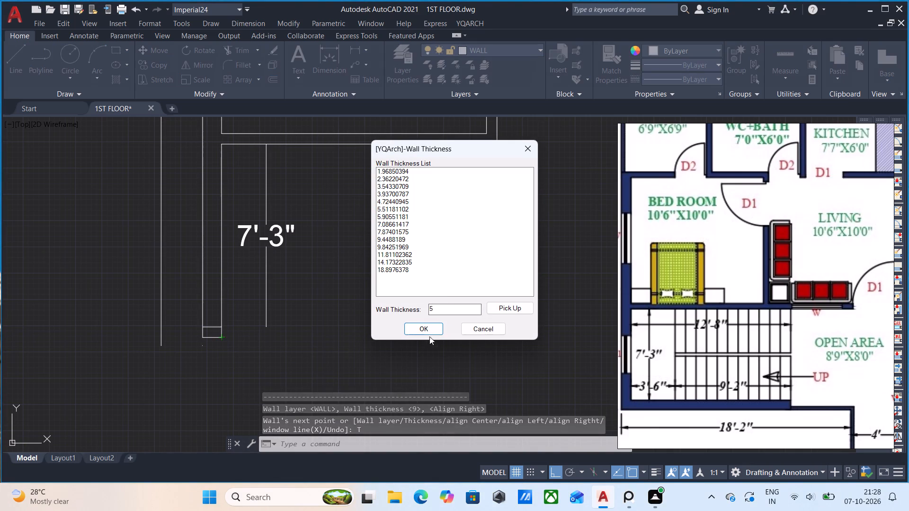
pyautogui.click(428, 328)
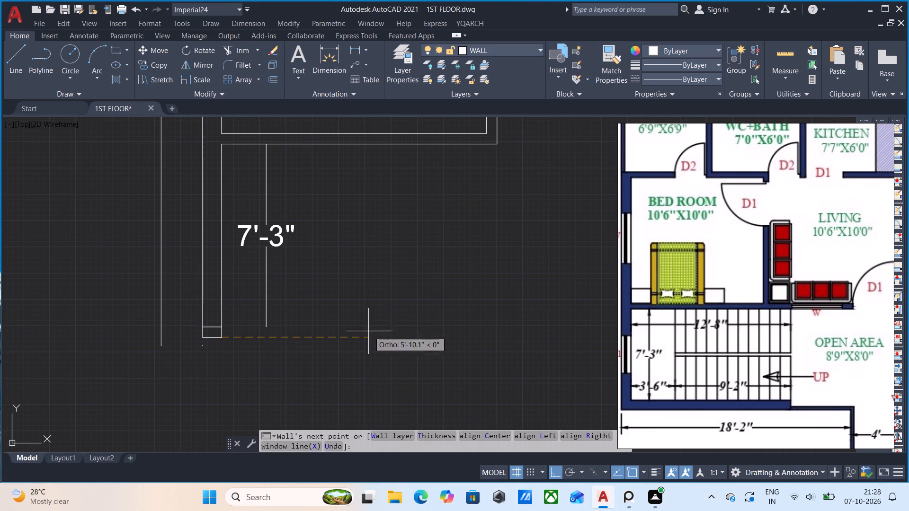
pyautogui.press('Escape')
# Extend the staircase's left wall 4" further down from its lower outer corner, with the wall thickness set to 9".
pyautogui.press('w')
pyautogui.press('w')
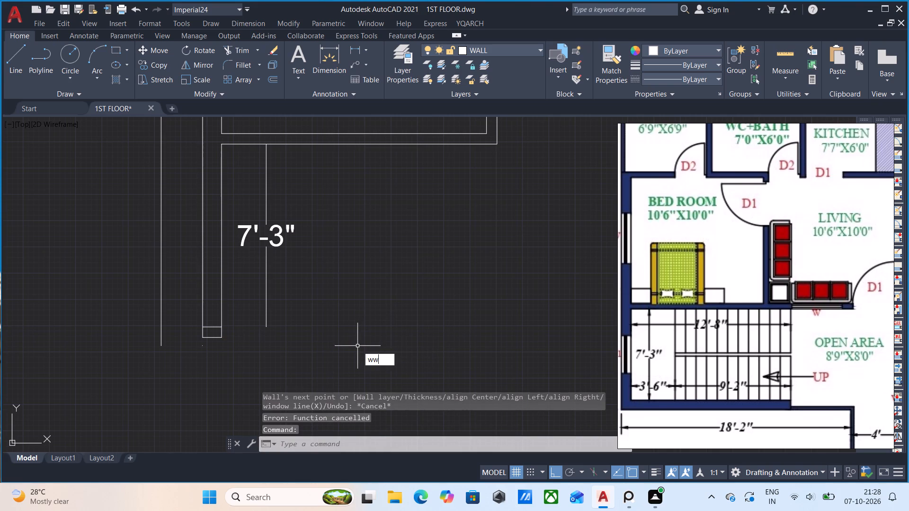
pyautogui.press('Return')
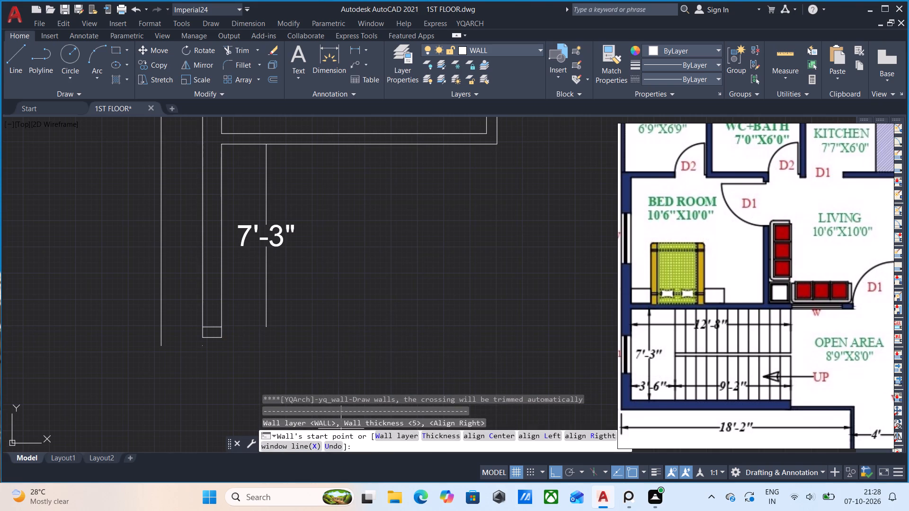
pyautogui.click(434, 437)
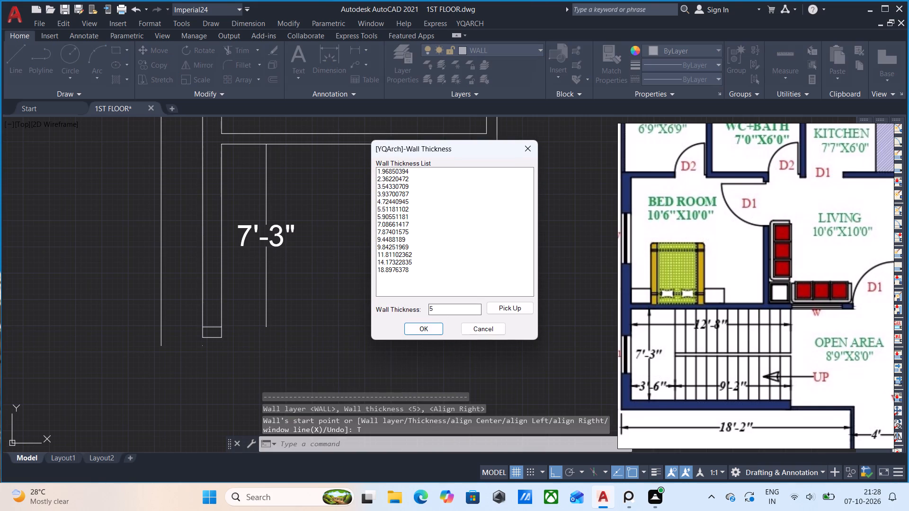
pyautogui.click(448, 308)
pyautogui.press('BackSpace')
pyautogui.press('9')
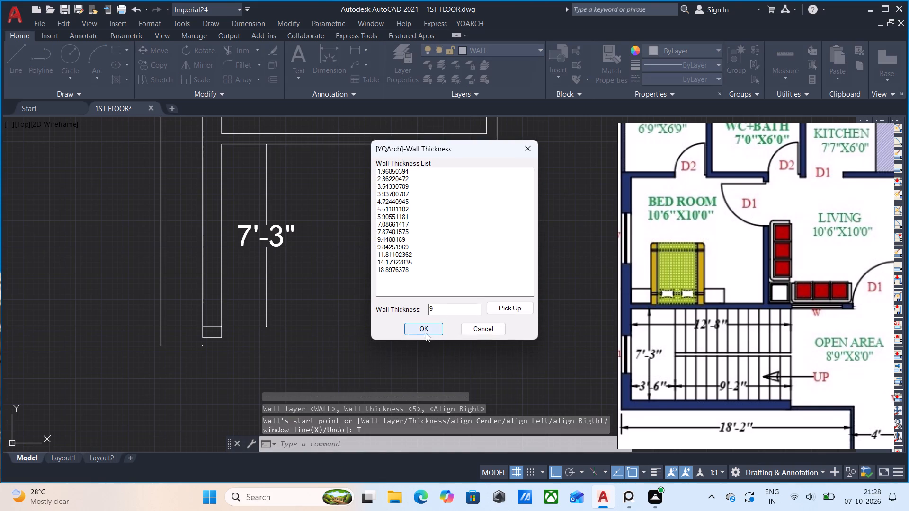
pyautogui.click(422, 327)
pyautogui.click(203, 338)
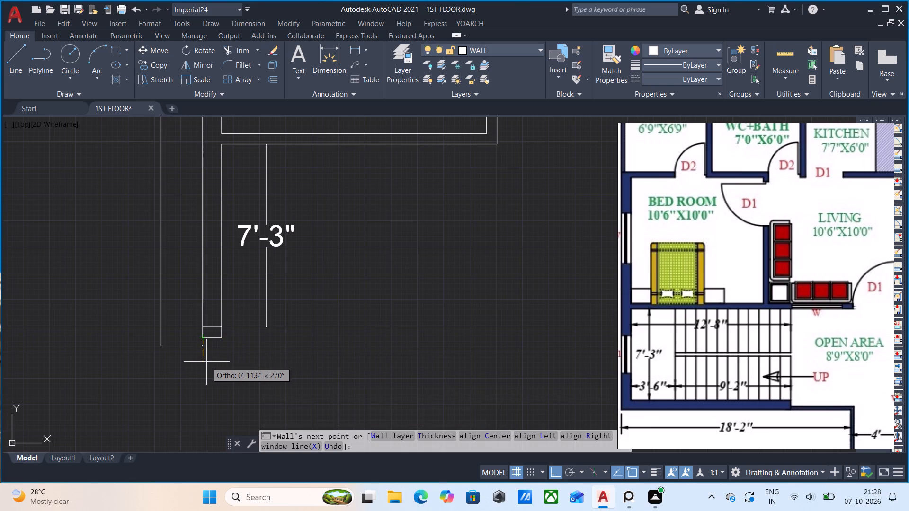
pyautogui.scroll(2, 206, 362)
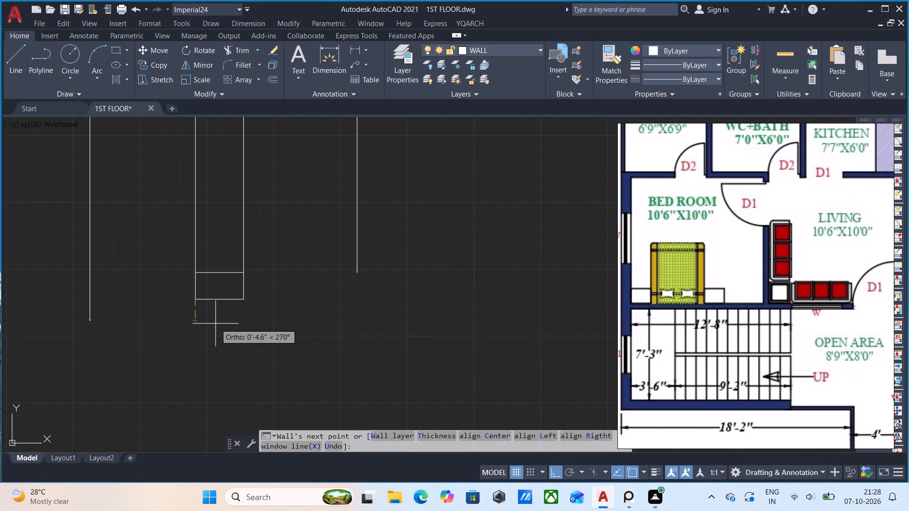
pyautogui.press('4')
pyautogui.press('Return')
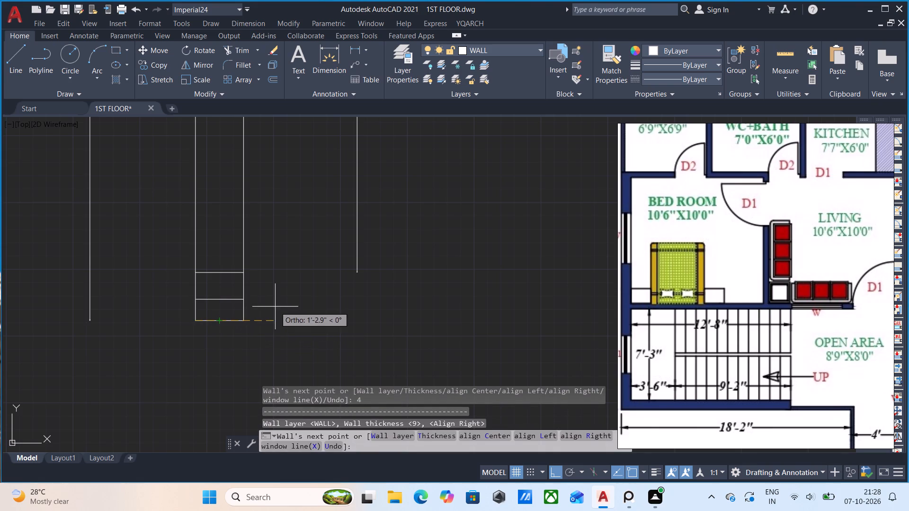
pyautogui.moveTo(282, 327); pyautogui.dragTo(261, 340, button='middle')
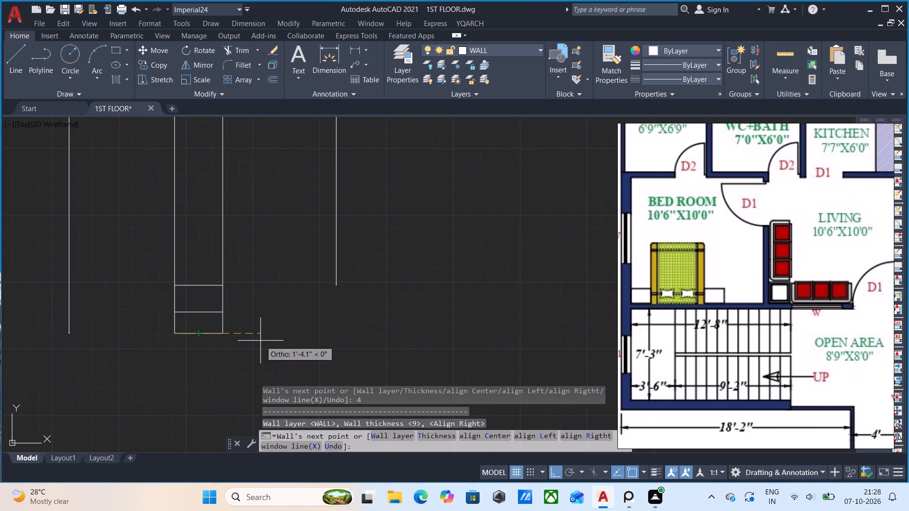
pyautogui.press('Escape')
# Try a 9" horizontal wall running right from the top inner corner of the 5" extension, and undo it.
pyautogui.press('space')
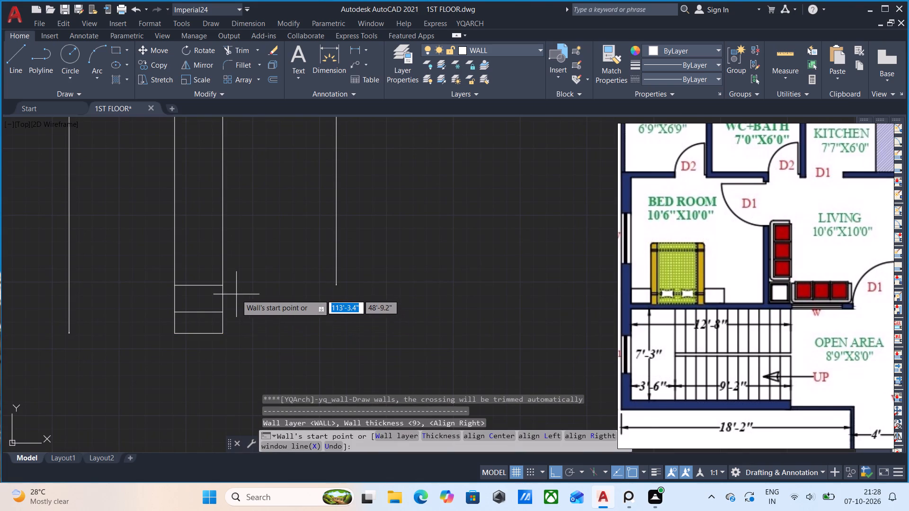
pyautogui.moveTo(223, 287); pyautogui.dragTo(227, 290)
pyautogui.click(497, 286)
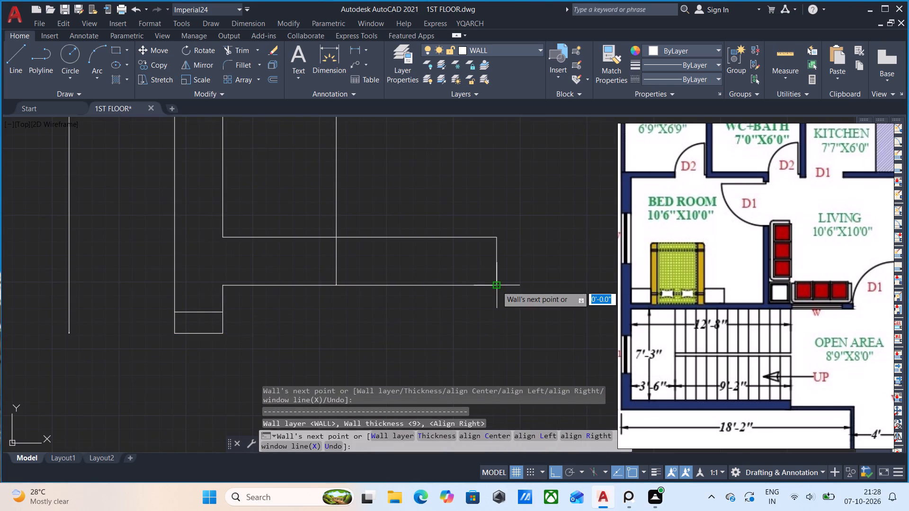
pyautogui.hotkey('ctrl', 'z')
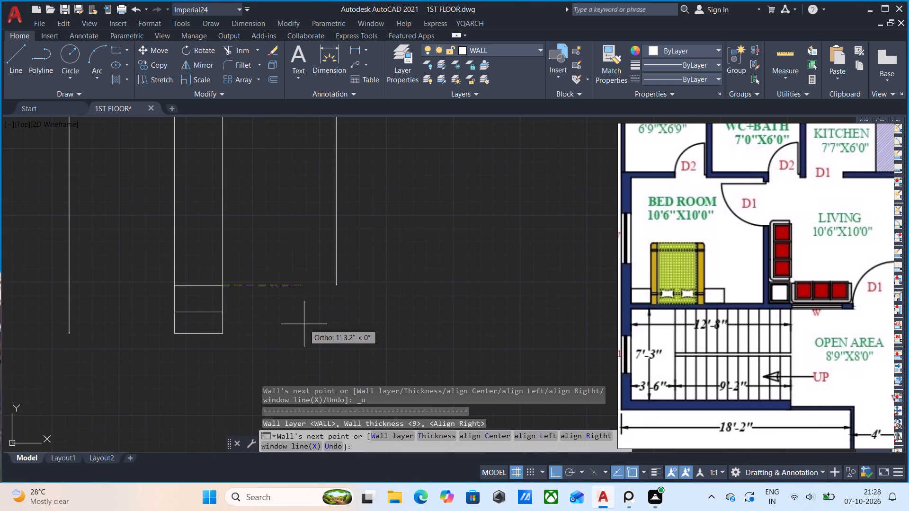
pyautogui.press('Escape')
# Draw the staircase's bottom wall 12'-8" to the right from the lower inner corner of the 4" extension, 9" thick and right-aligned.
pyautogui.press('space')
pyautogui.click(224, 333)
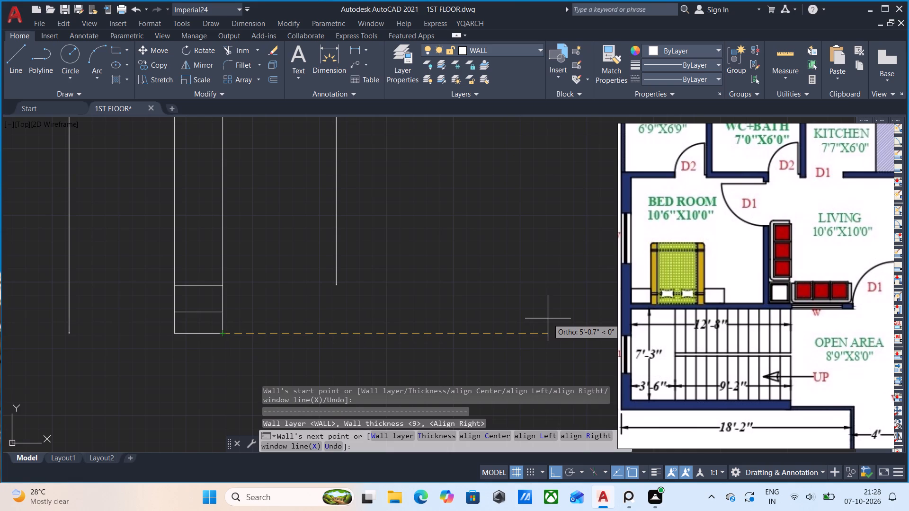
pyautogui.write('12')
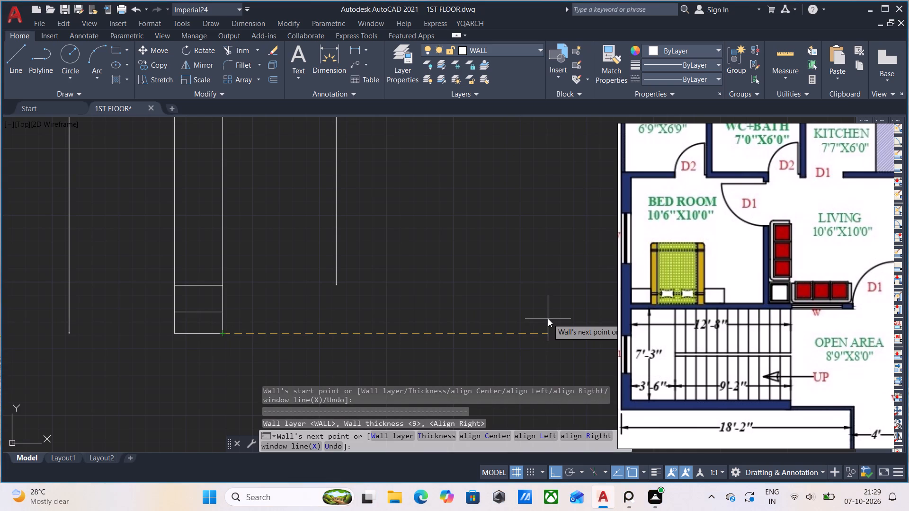
pyautogui.press("'")
pyautogui.write('-8')
pyautogui.hotkey('shift', '"')
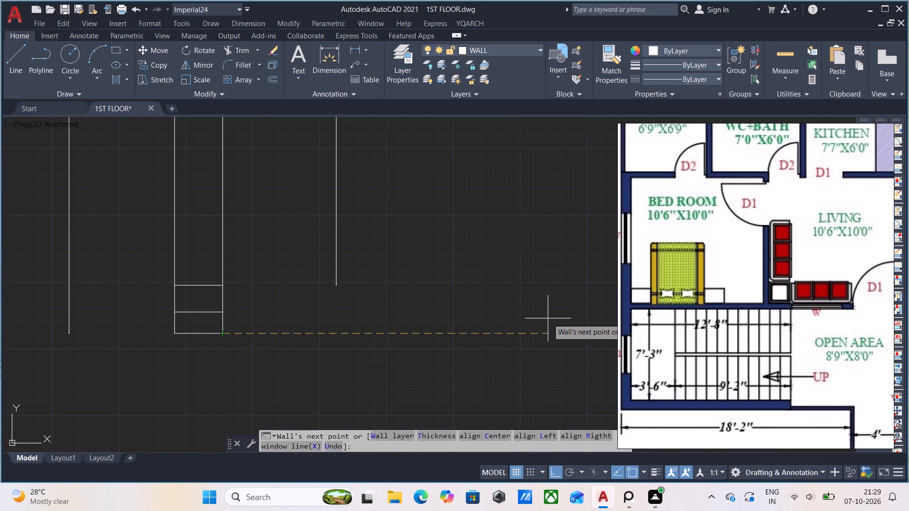
pyautogui.scroll(-1, 548, 318)
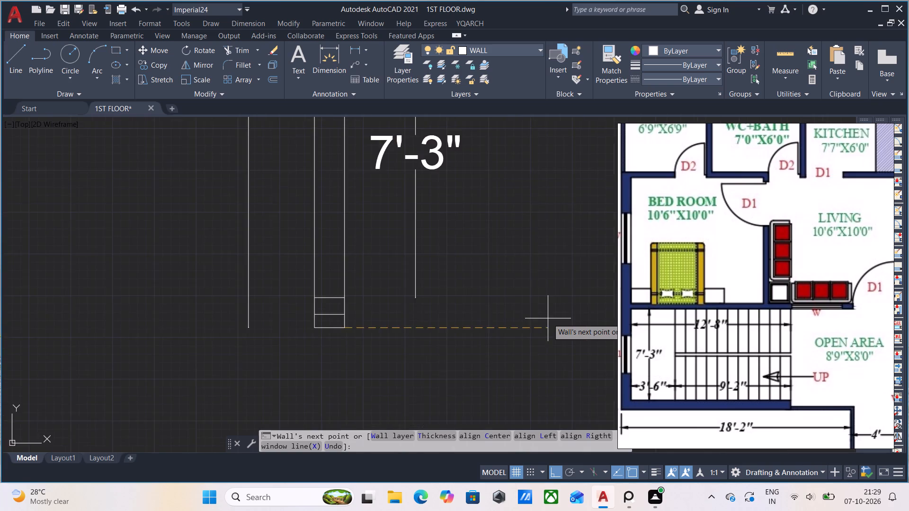
pyautogui.moveTo(547, 318); pyautogui.dragTo(472, 332, button='middle')
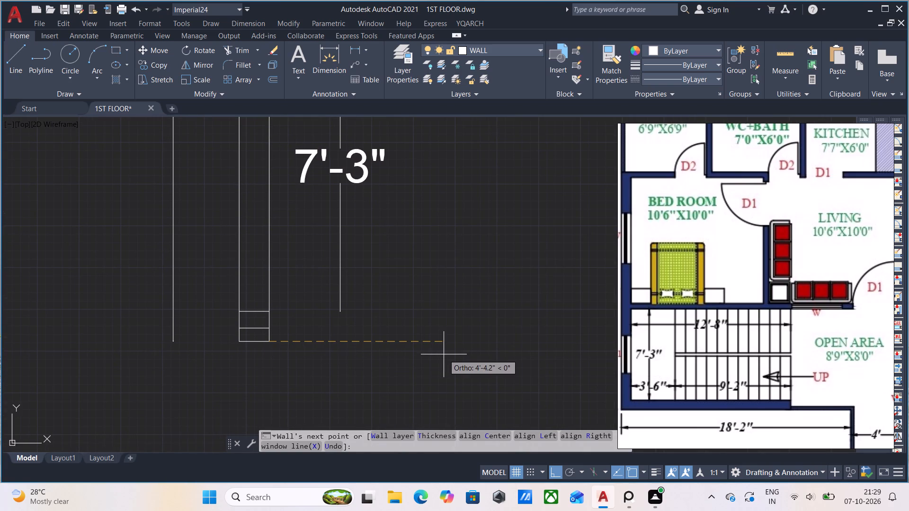
pyautogui.click(436, 340)
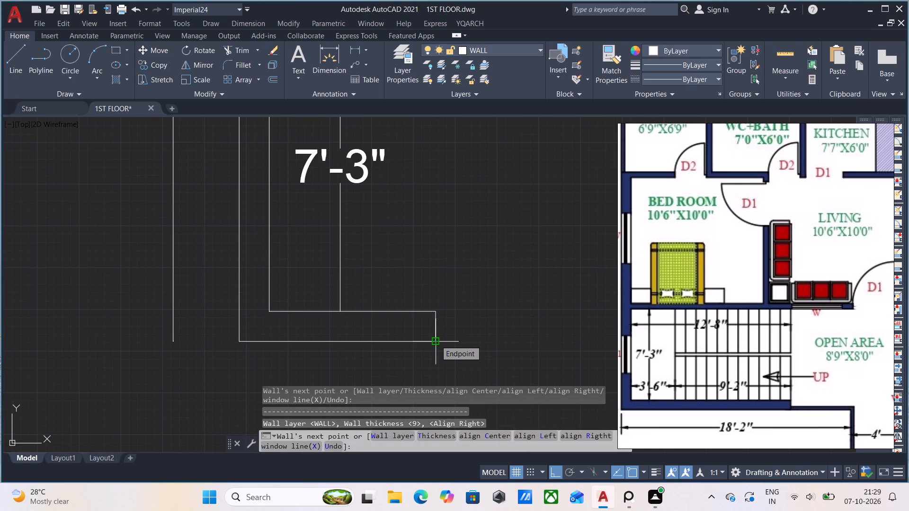
pyautogui.hotkey('ctrl', 'z')
pyautogui.write('12')
pyautogui.press("'")
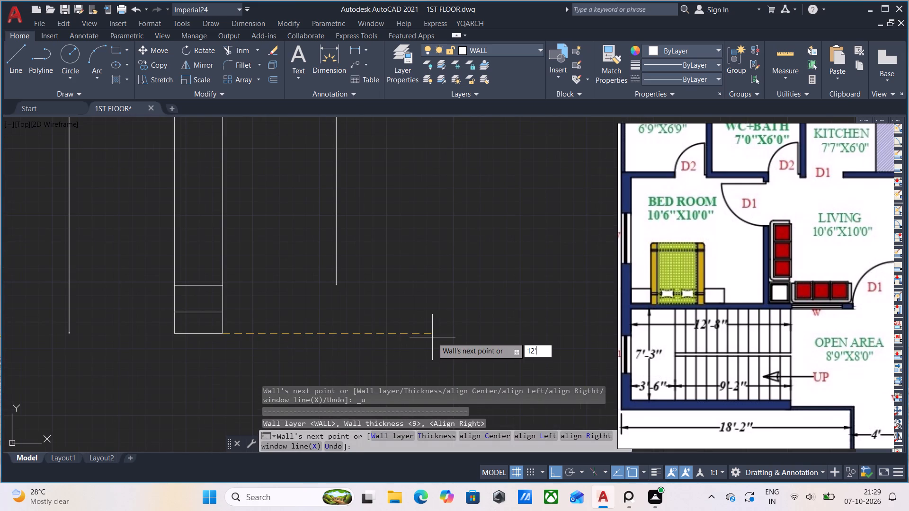
pyautogui.press('-')
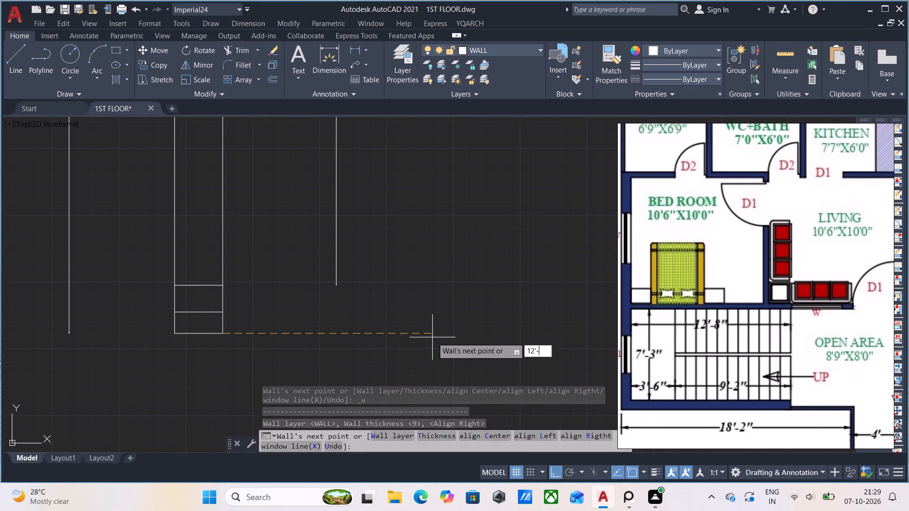
pyautogui.press('8')
pyautogui.hotkey('shift', '"')
pyautogui.press('Return')
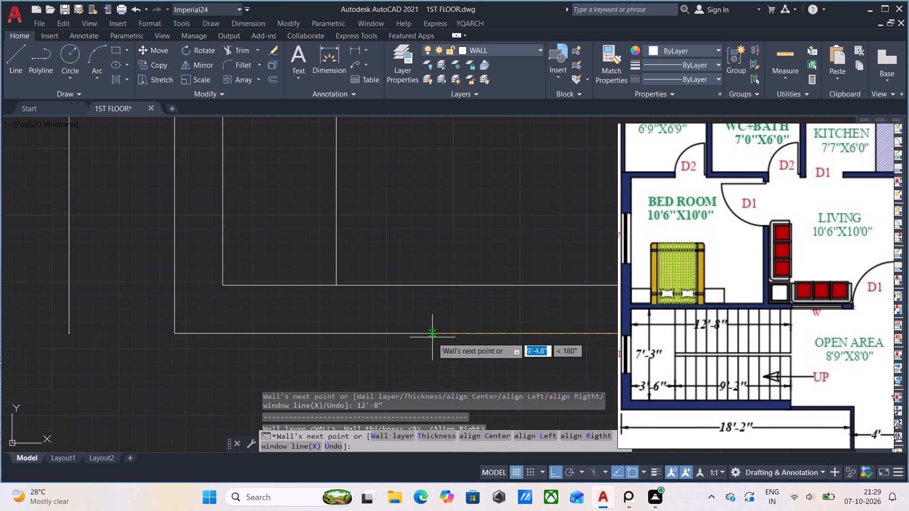
pyautogui.scroll(-2, 442, 341)
pyautogui.moveTo(442, 341); pyautogui.dragTo(323, 343, button='middle')
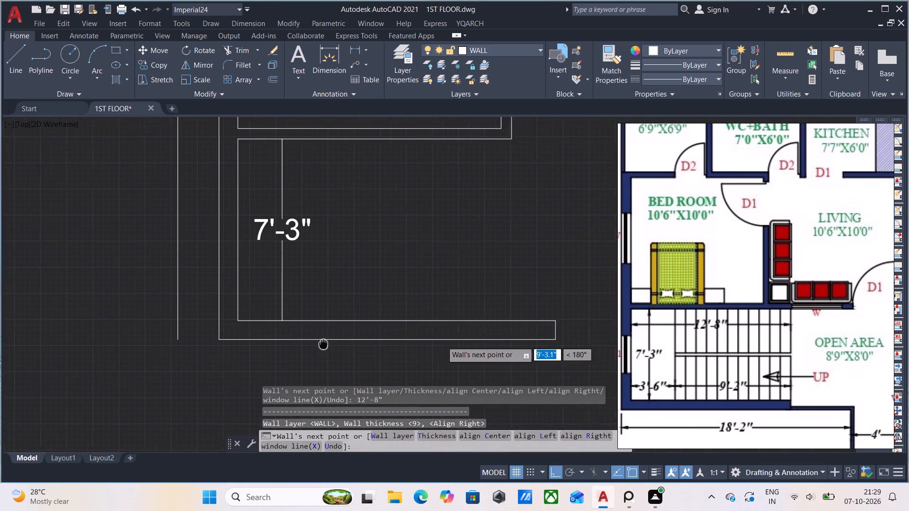
pyautogui.moveTo(323, 343); pyautogui.dragTo(311, 343, button='middle')
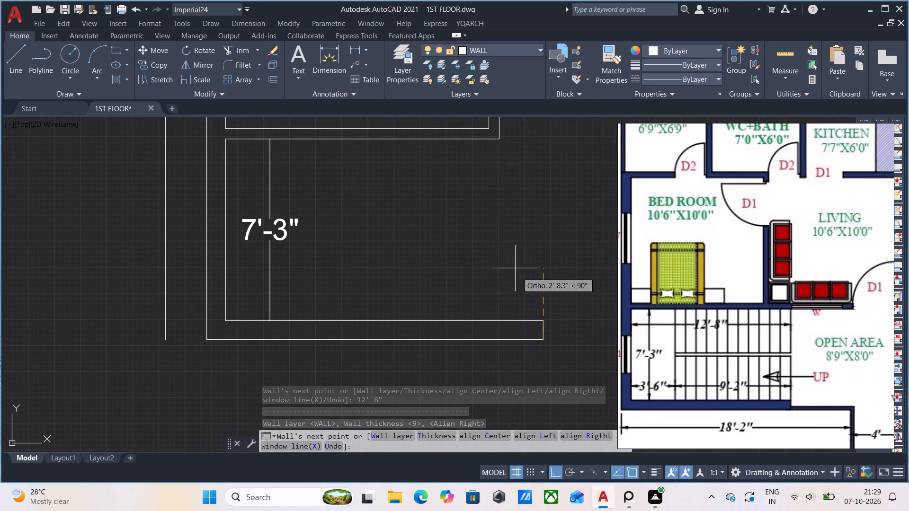
pyautogui.press('Escape')
# Draw a line 7'-3" up from the bottom wall's right inner end, continuing left to the bedroom wall's lower outer corner.
pyautogui.moveTo(509, 200); pyautogui.dragTo(454, 288, button='middle')
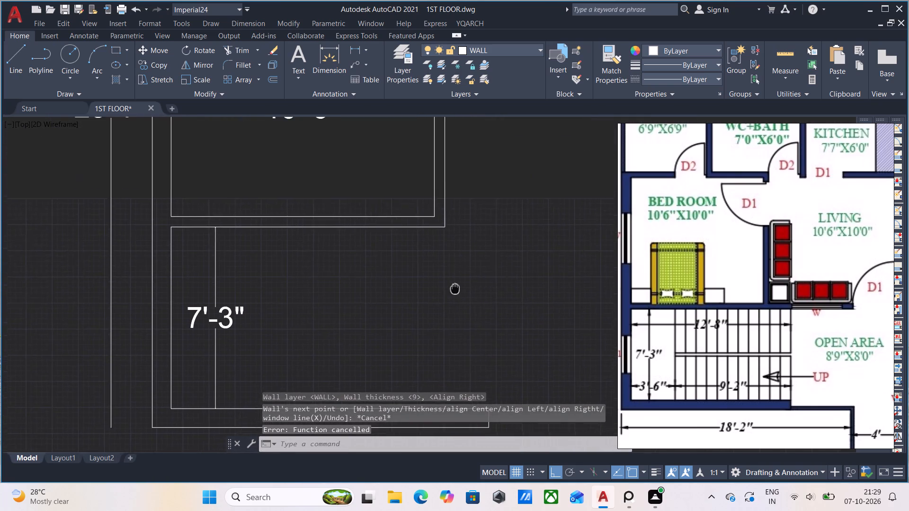
pyautogui.moveTo(454, 288); pyautogui.dragTo(445, 243, button='middle')
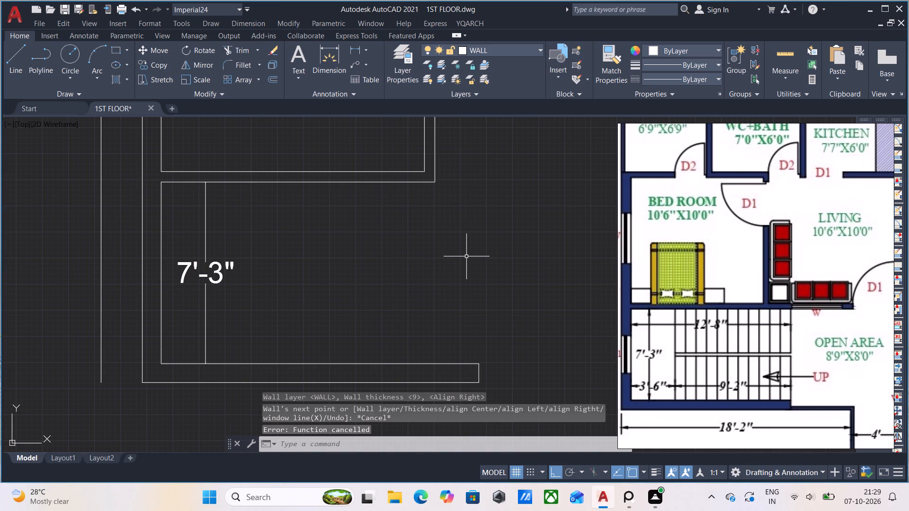
pyautogui.press('l')
pyautogui.press('Return')
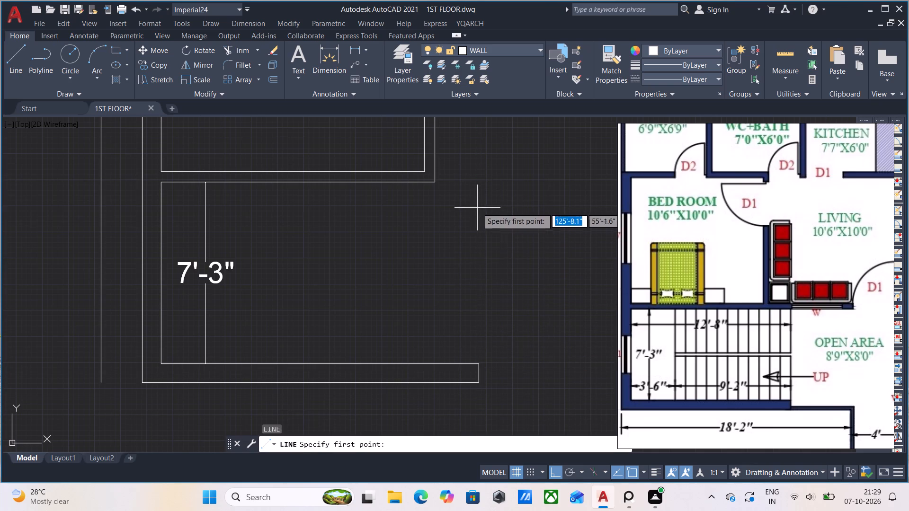
pyautogui.click(476, 360)
pyautogui.scroll(1, 485, 186)
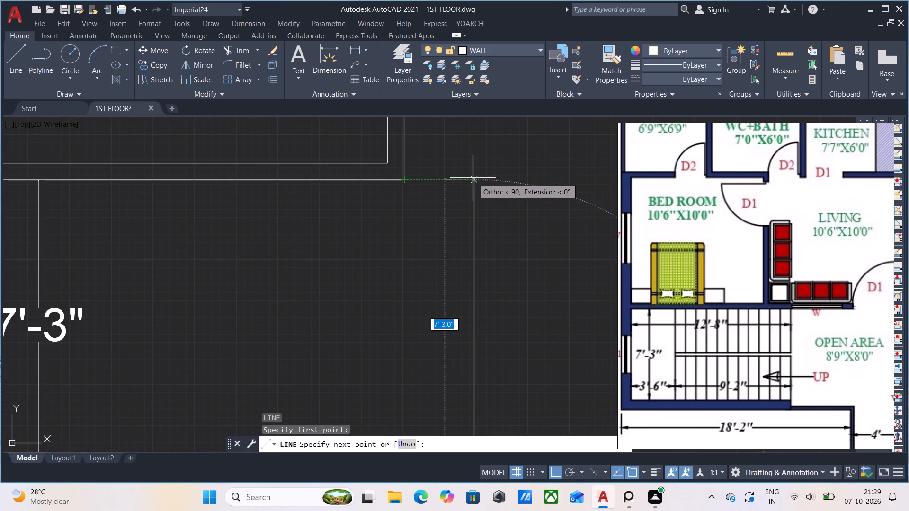
pyautogui.click(473, 177)
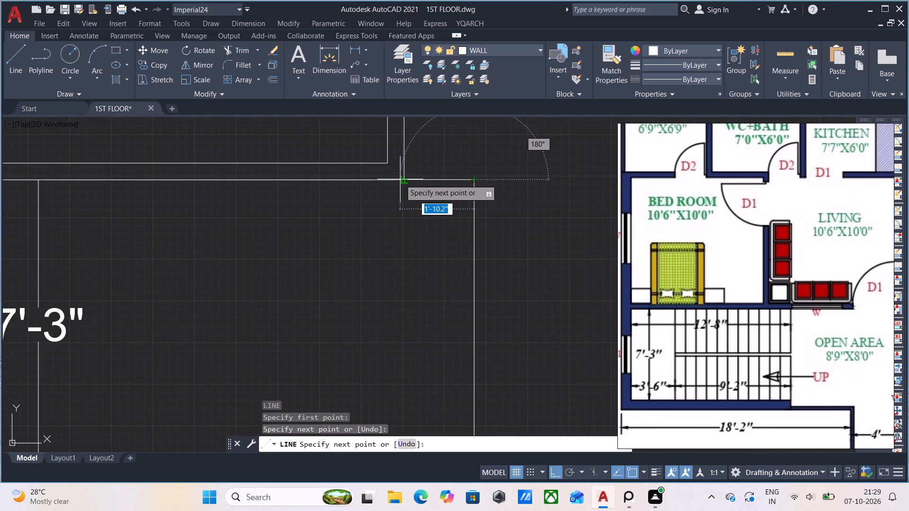
pyautogui.click(400, 179)
pyautogui.moveTo(419, 228); pyautogui.dragTo(396, 323, button='middle')
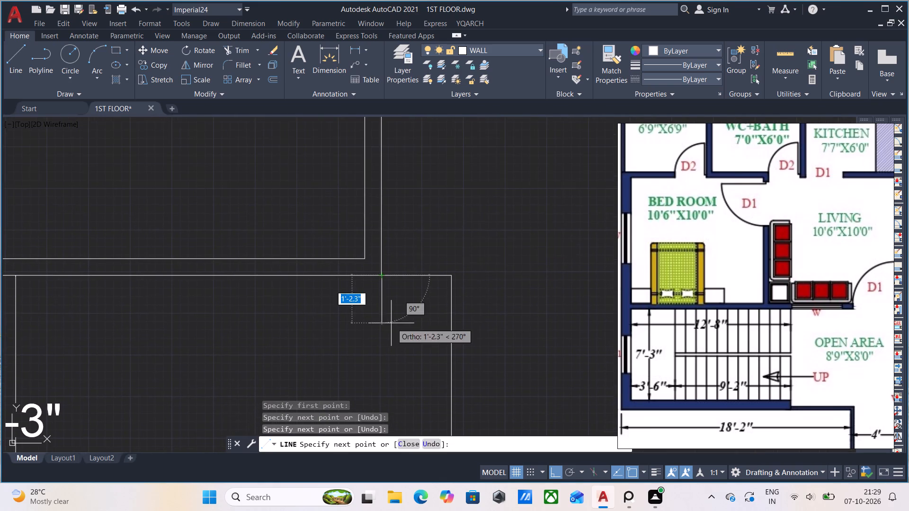
pyautogui.press('Escape')
# Draw the upper face of the bedroom's bottom-wall extension right from the bedroom wall's outer face, and close its end down to the lower face.
pyautogui.scroll(1, 411, 266)
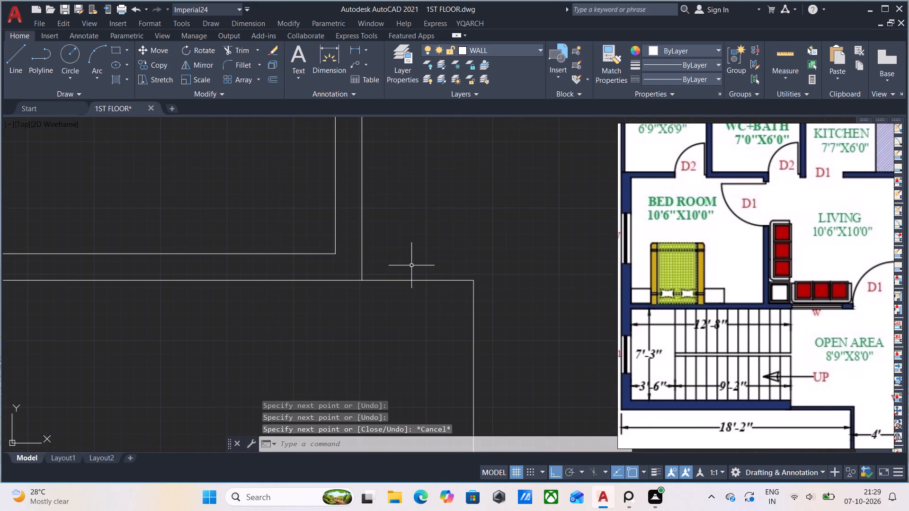
pyautogui.press('l')
pyautogui.press('Return')
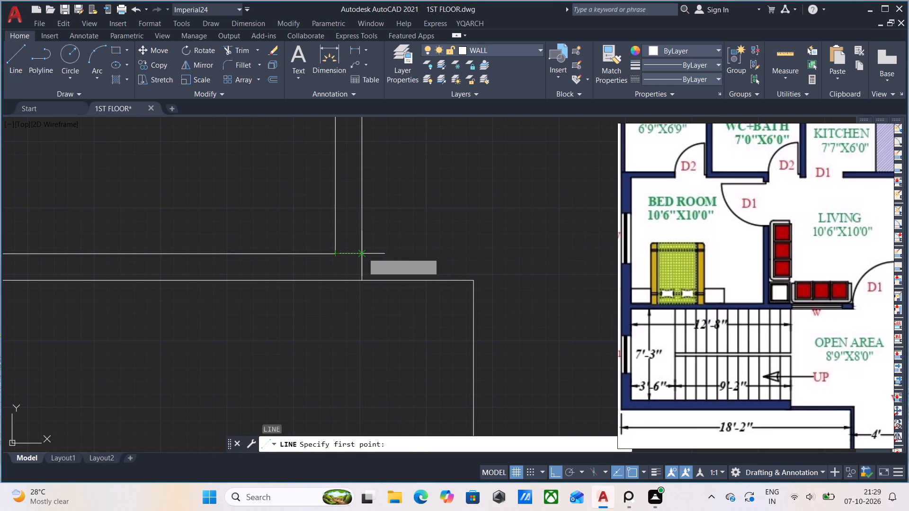
pyautogui.click(363, 253)
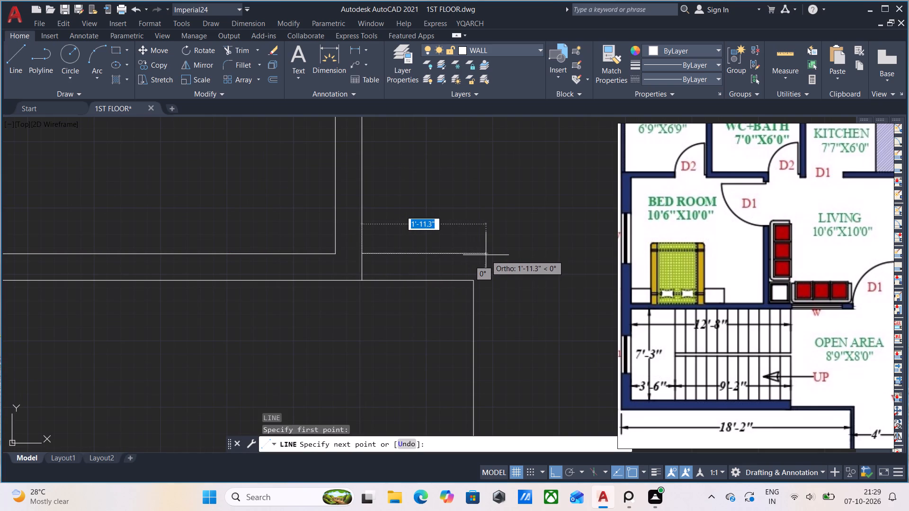
pyautogui.click(472, 254)
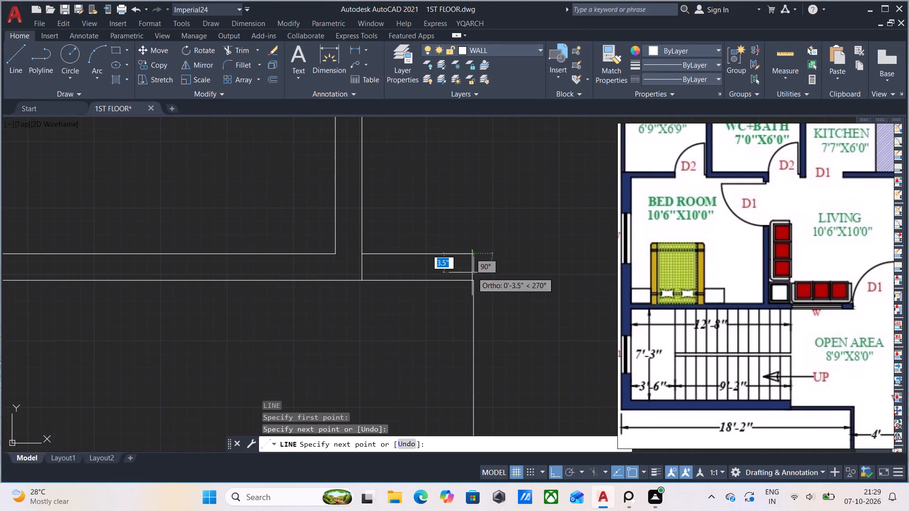
pyautogui.click(472, 279)
pyautogui.press('Escape')
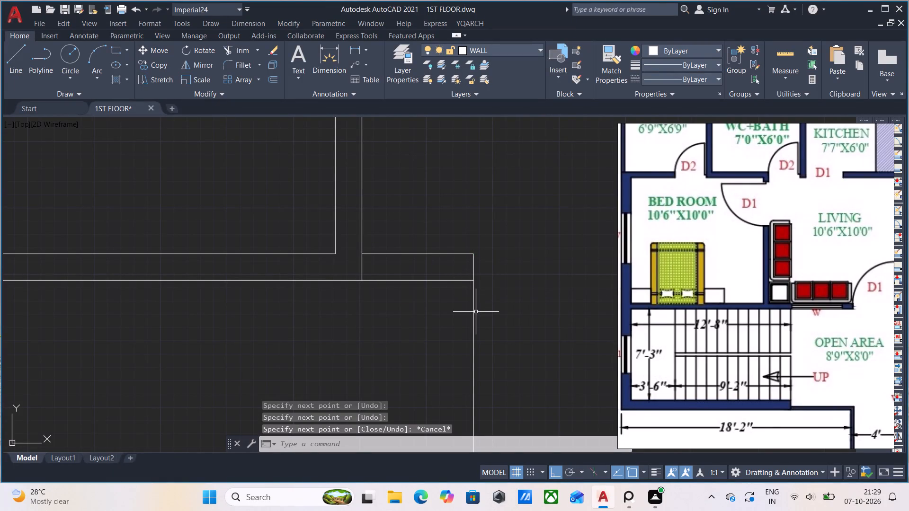
# Trim the bedroom wall line crossing the new extension and the vertical construction line across the staircase opening.
pyautogui.press('t')
pyautogui.press('r')
pyautogui.press('Return')
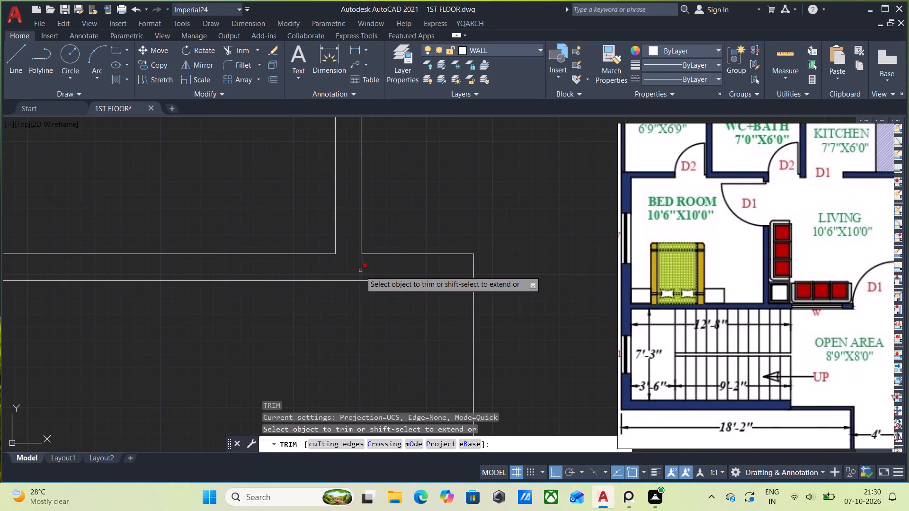
pyautogui.click(360, 271)
pyautogui.moveTo(514, 368); pyautogui.dragTo(469, 358)
pyautogui.scroll(-1, 451, 341)
pyautogui.moveTo(480, 366); pyautogui.dragTo(480, 365, button='middle')
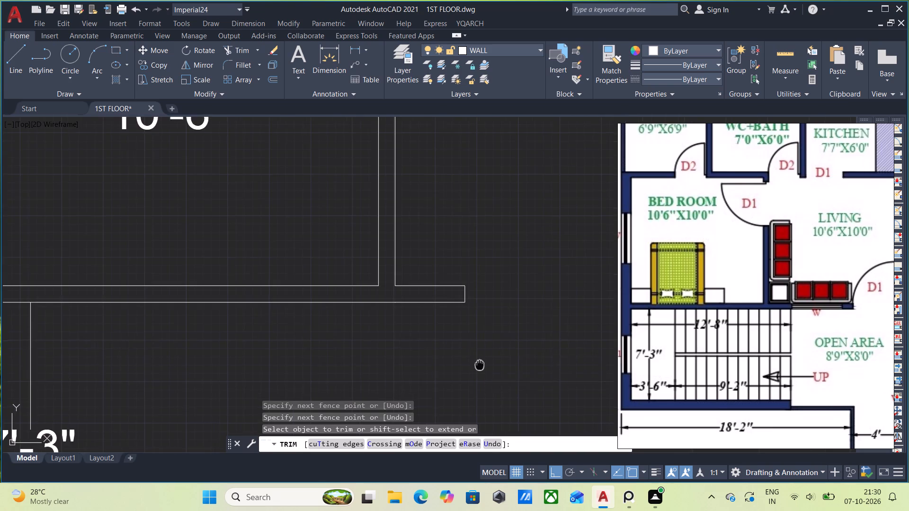
pyautogui.moveTo(480, 365); pyautogui.dragTo(488, 250, button='middle')
pyautogui.scroll(-4, 488, 250)
pyautogui.scroll(1, 511, 277)
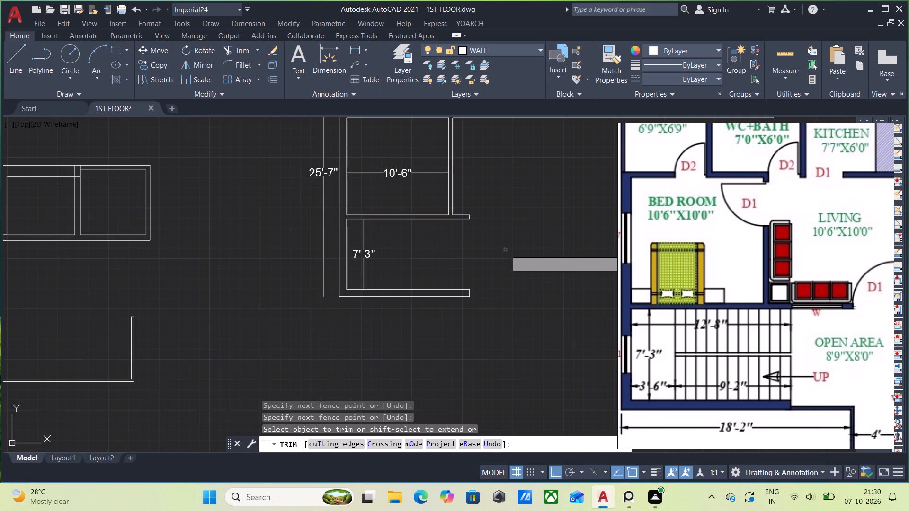
pyautogui.press('Escape')
# Delete the overall vertical dimension beside the plan's left outer wall.
pyautogui.moveTo(505, 259); pyautogui.dragTo(481, 314, button='middle')
pyautogui.scroll(1, 372, 306)
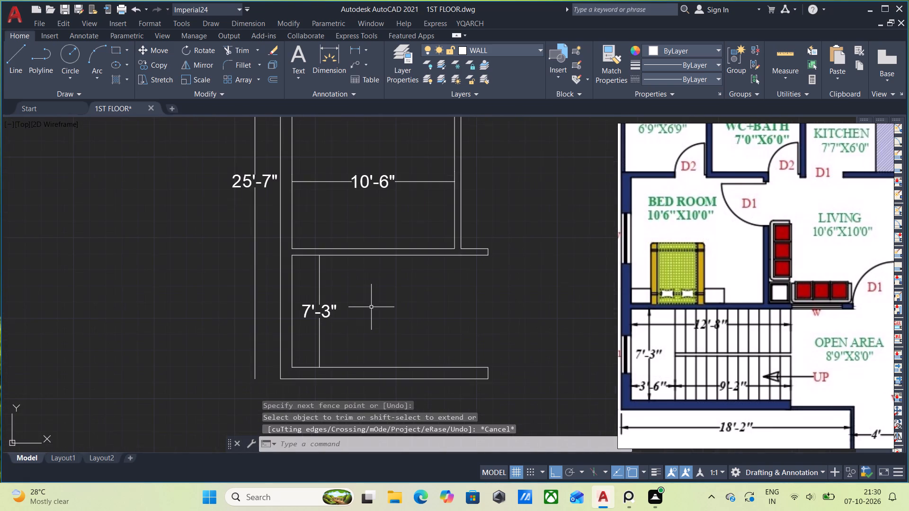
pyautogui.scroll(-1, 371, 305)
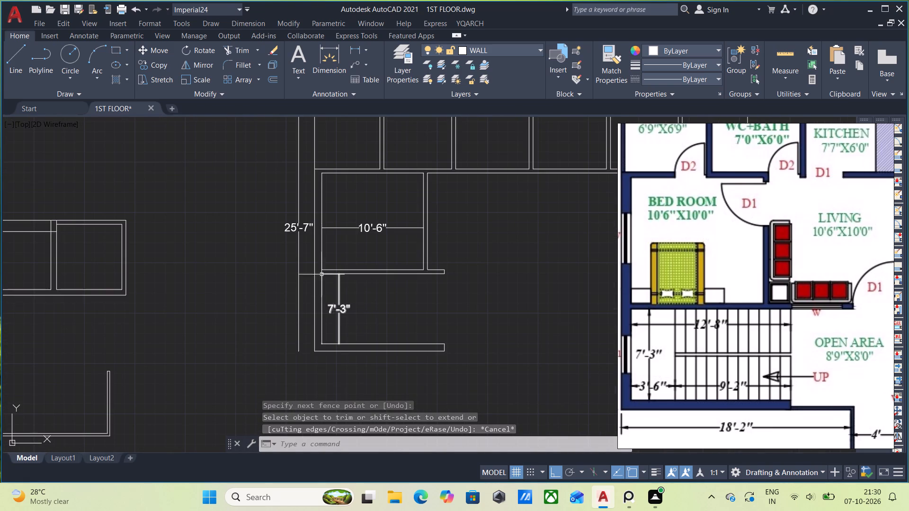
pyautogui.click(308, 262)
pyautogui.click(271, 212)
pyautogui.press('Delete')
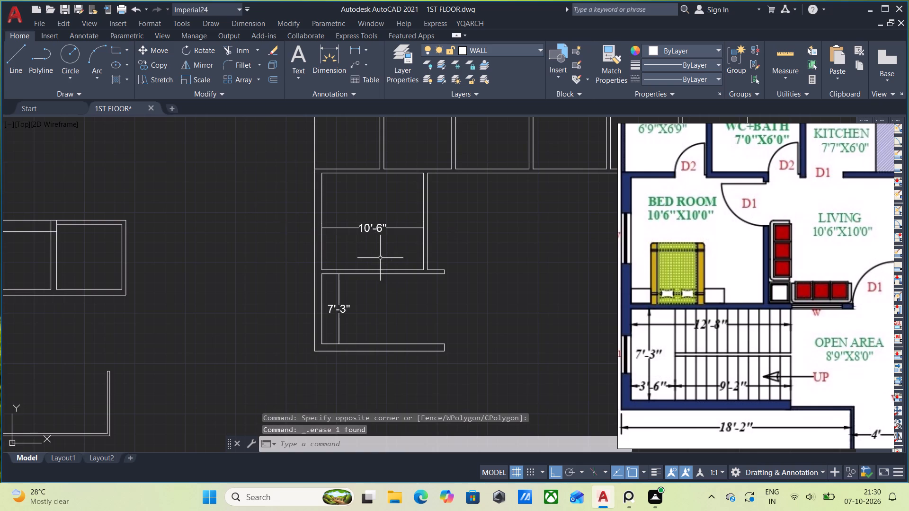
# Add a vertical linear dimension beside the left outer wall, from the plan's top outer corner to the staircase's bottom outer corner.
pyautogui.scroll(-2, 483, 267)
pyautogui.moveTo(453, 246); pyautogui.dragTo(392, 272, button='middle')
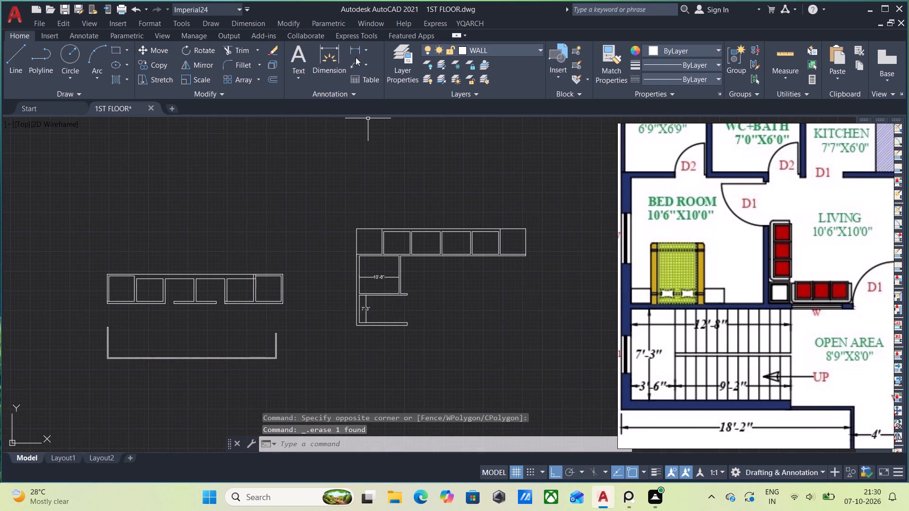
pyautogui.click(355, 51)
pyautogui.scroll(2, 401, 353)
pyautogui.moveTo(322, 249); pyautogui.dragTo(346, 292, button='middle')
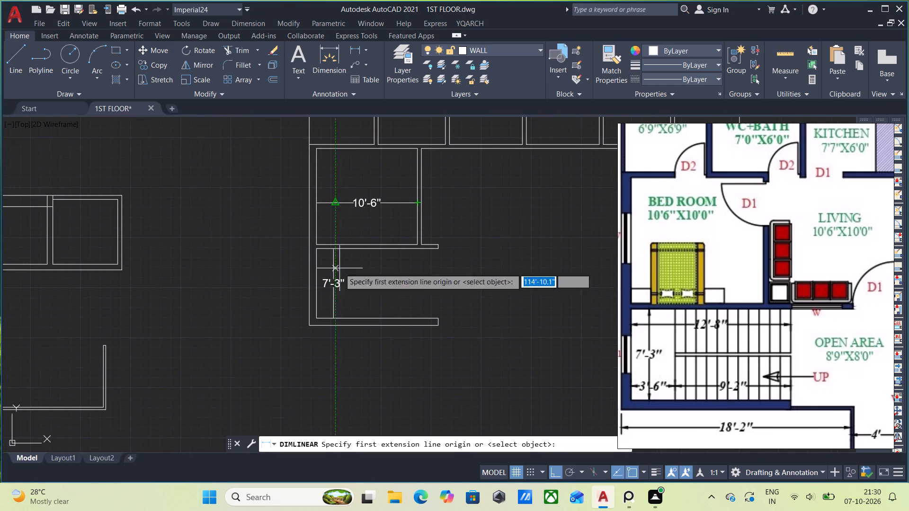
pyautogui.moveTo(325, 187); pyautogui.dragTo(334, 233, button='middle')
pyautogui.click(316, 127)
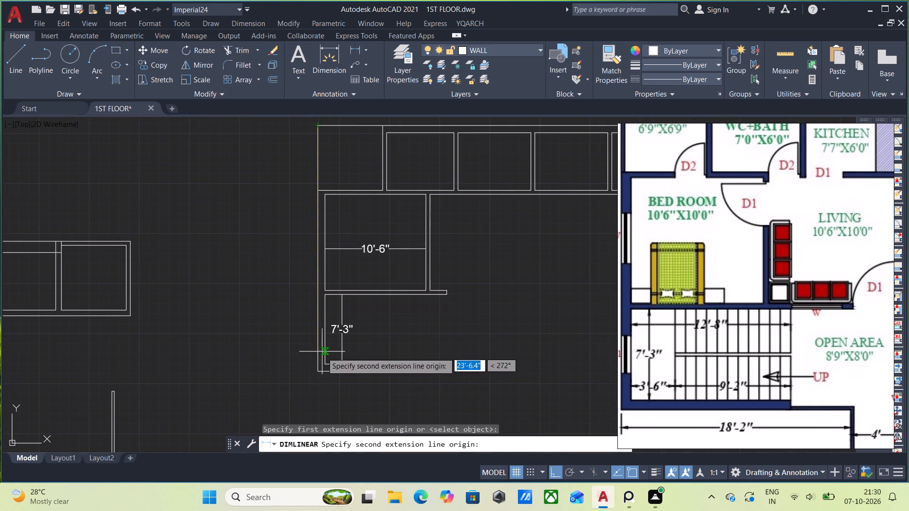
pyautogui.click(318, 371)
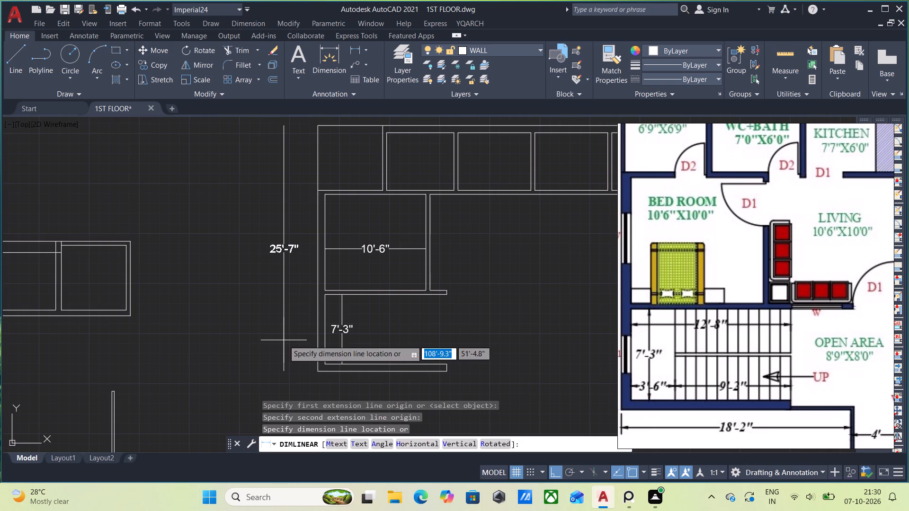
pyautogui.click(284, 340)
# Draw an 18'-2" line to the right from the staircase's bottom-left outer corner, along the bottom wall's outer face.
pyautogui.scroll(-2, 773, 244)
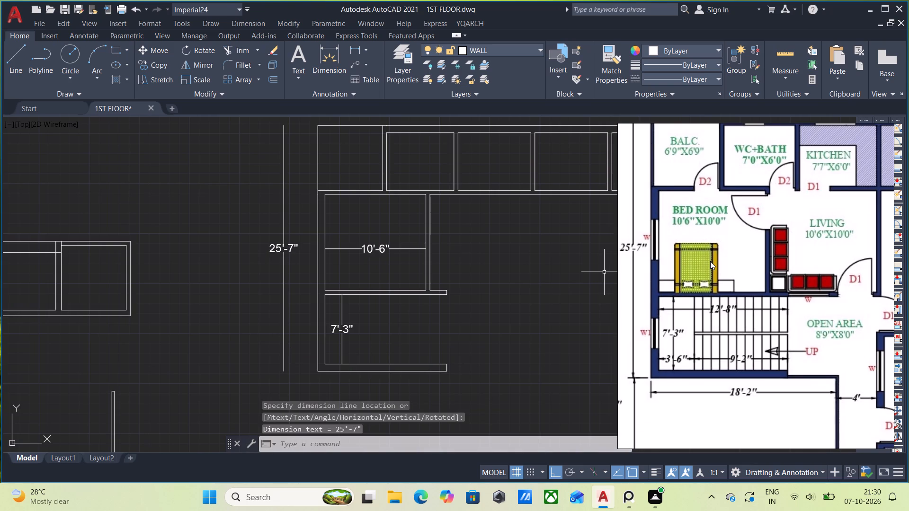
pyautogui.moveTo(496, 328); pyautogui.dragTo(449, 325, button='middle')
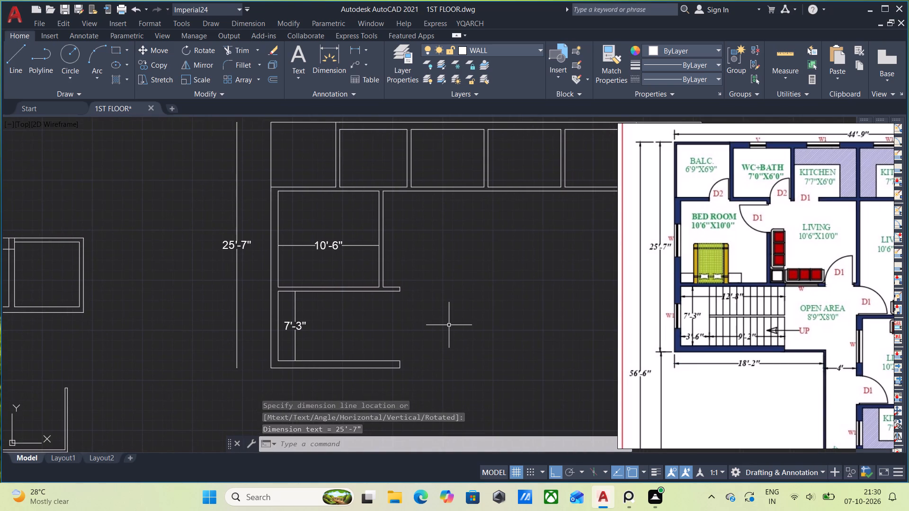
pyautogui.moveTo(460, 355); pyautogui.dragTo(460, 305, button='middle')
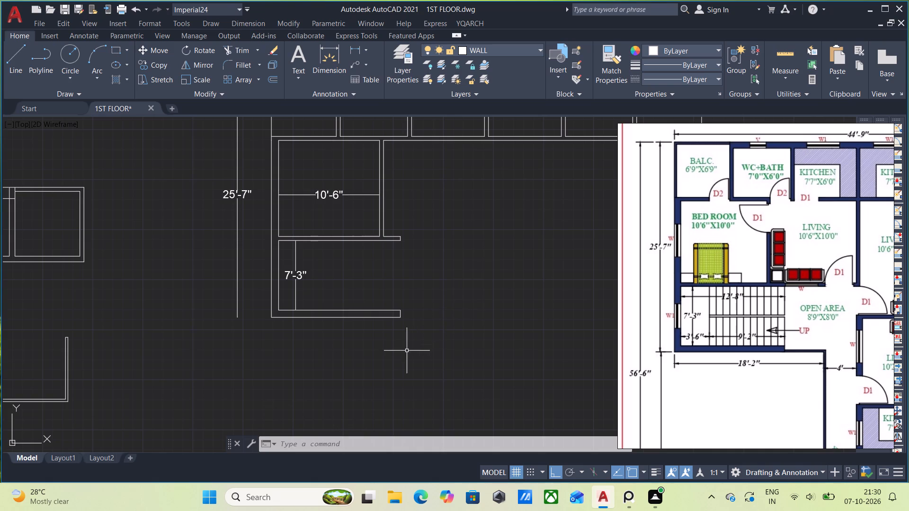
pyautogui.press('l')
pyautogui.press('Return')
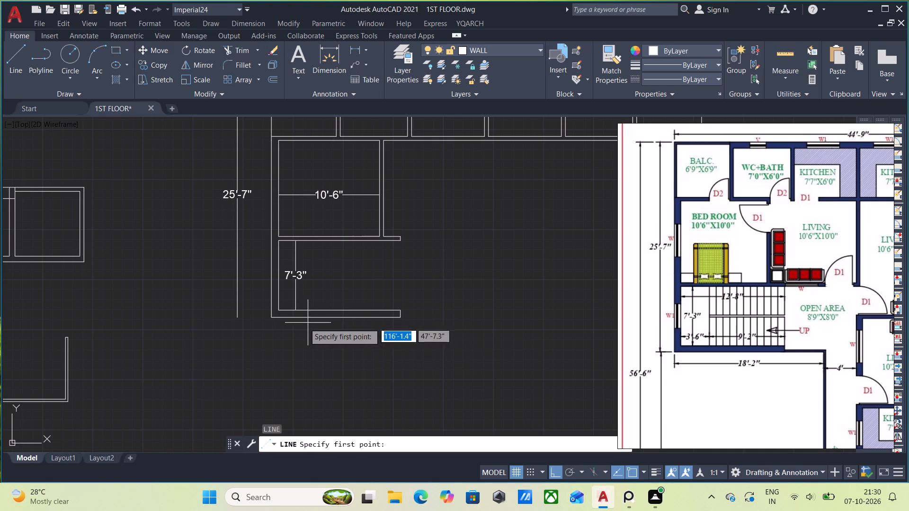
pyautogui.click(273, 315)
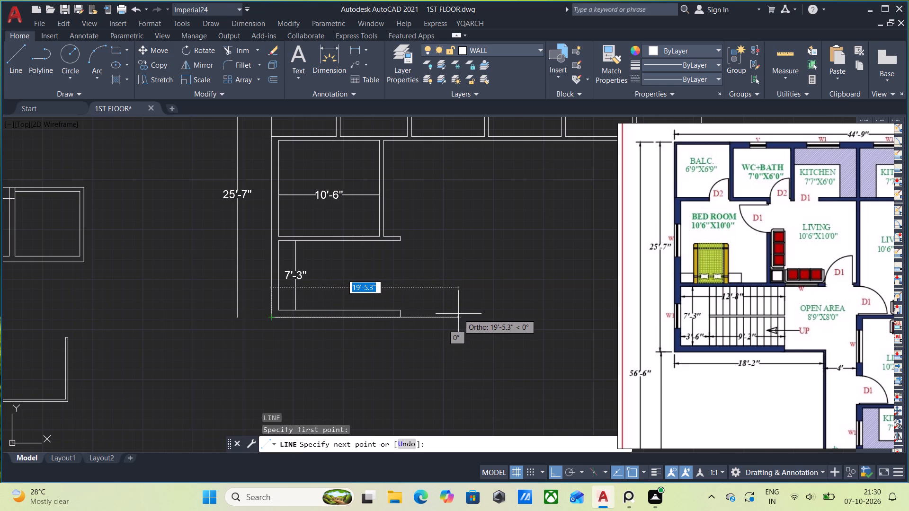
pyautogui.write('18')
pyautogui.press("'")
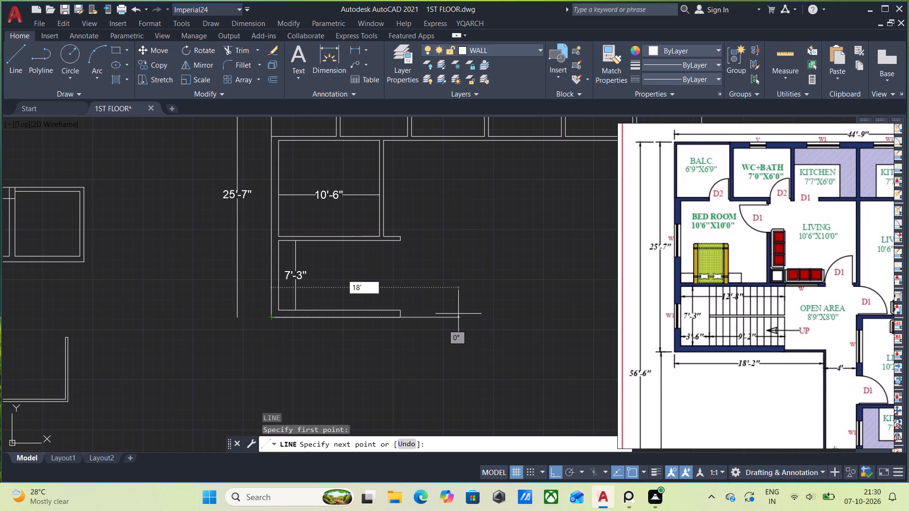
pyautogui.press('-')
pyautogui.write('2"')
pyautogui.press('Return')
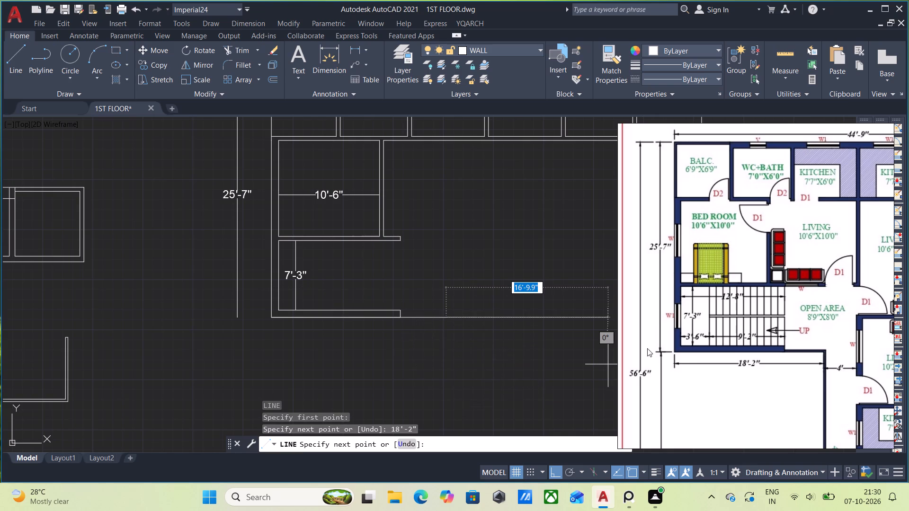
# Examine the first-floor reference for the vertical dimensions and the 4'-wide balcony layout below the staircase.
pyautogui.scroll(-3, 736, 349)
pyautogui.moveTo(763, 385); pyautogui.dragTo(757, 228, button='middle')
pyautogui.scroll(2, 793, 300)
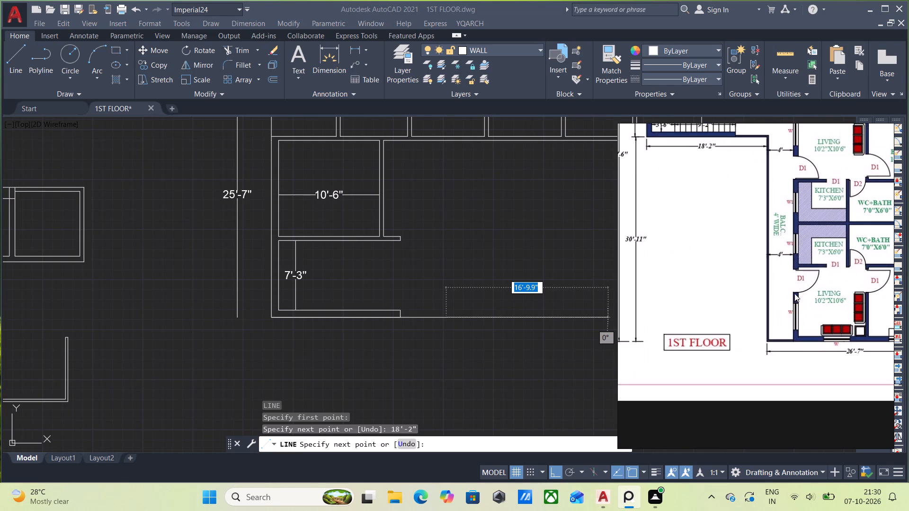
pyautogui.moveTo(788, 247); pyautogui.dragTo(771, 328, button='middle')
pyautogui.scroll(1, 768, 306)
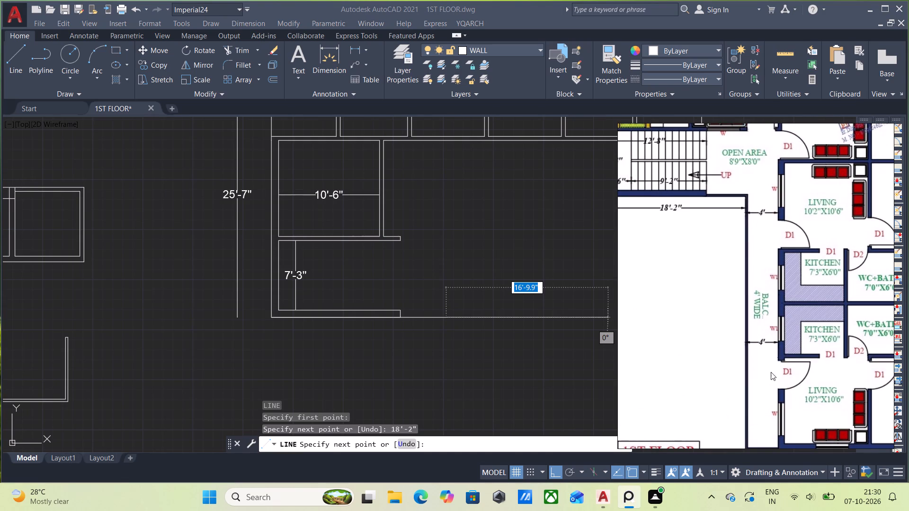
pyautogui.moveTo(766, 371); pyautogui.dragTo(766, 260, button='middle')
pyautogui.scroll(-2, 766, 260)
pyautogui.moveTo(654, 282); pyautogui.dragTo(685, 302, button='middle')
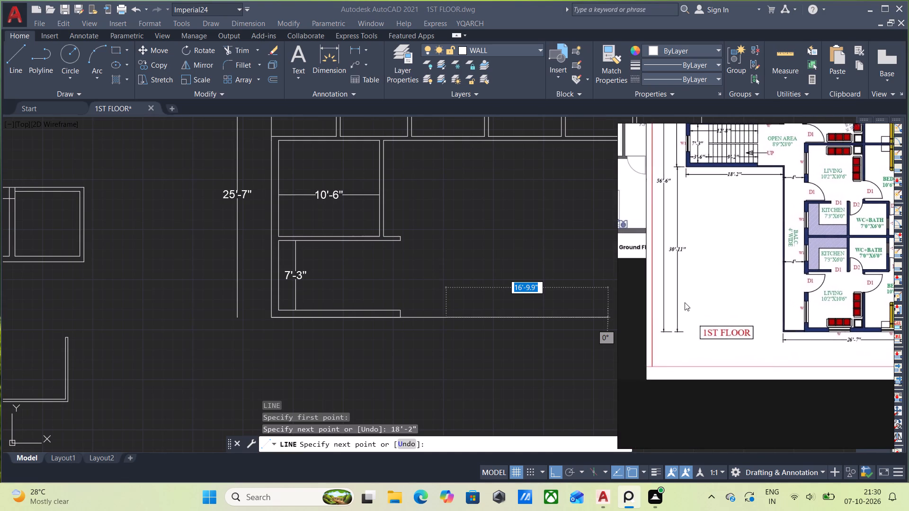
pyautogui.moveTo(685, 302); pyautogui.dragTo(685, 303, button='middle')
pyautogui.scroll(1, 706, 263)
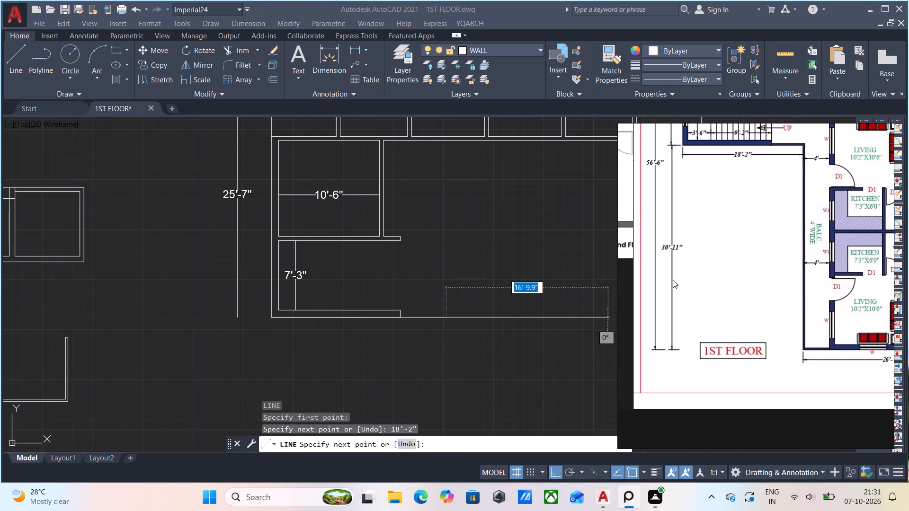
pyautogui.scroll(1, 673, 280)
pyautogui.click(398, 361)
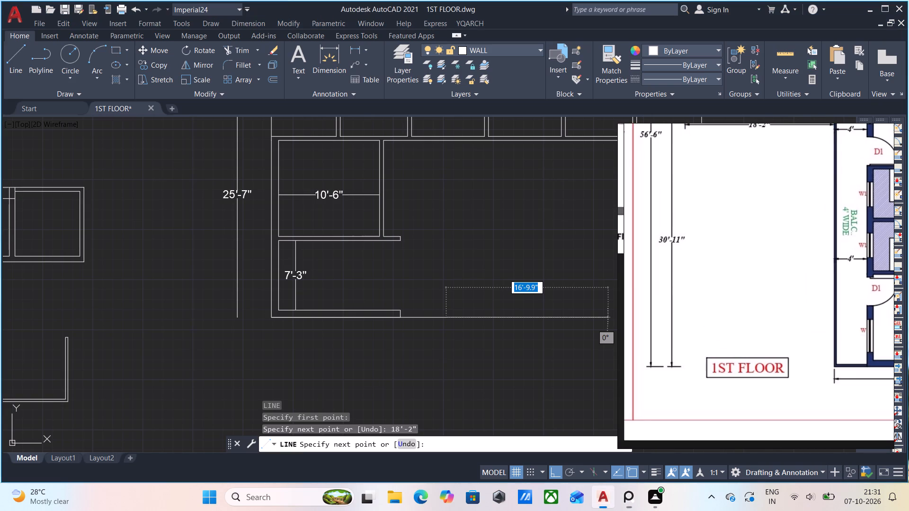
# Continue the outline with a 30'-11" line straight down from the end of the 18'-2" line.
pyautogui.moveTo(447, 371); pyautogui.dragTo(458, 335, button='middle')
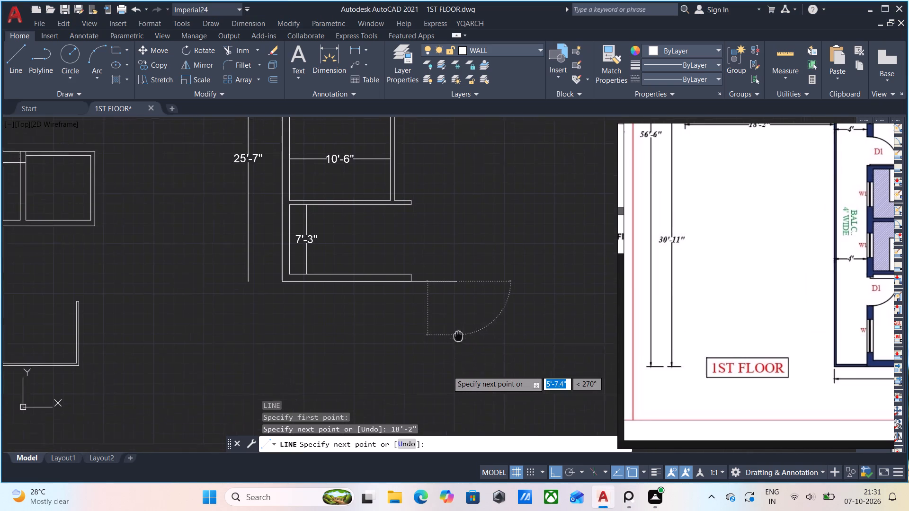
pyautogui.moveTo(458, 335); pyautogui.dragTo(470, 291, button='middle')
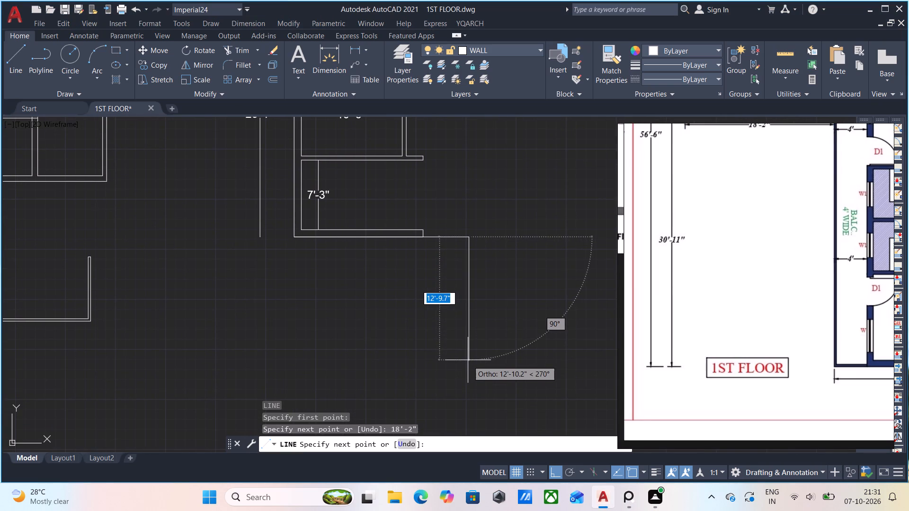
pyautogui.scroll(-1, 659, 349)
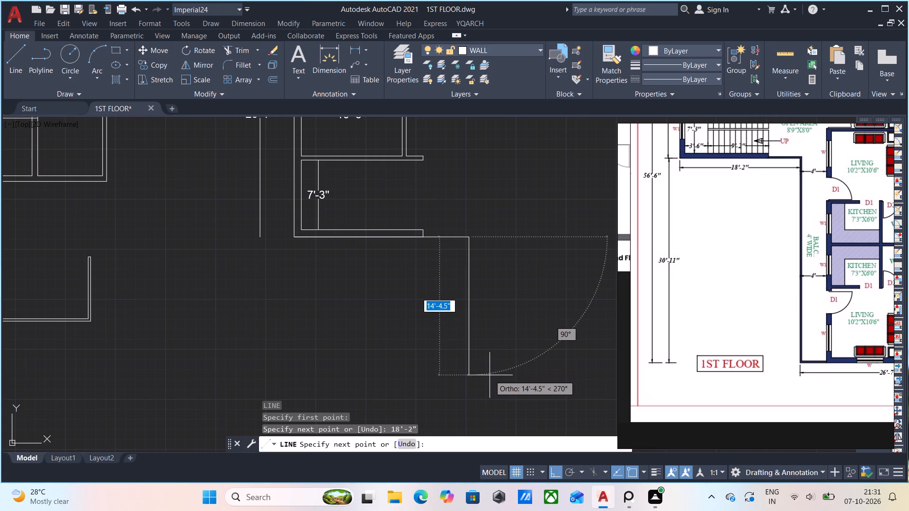
pyautogui.write('30')
pyautogui.press("'")
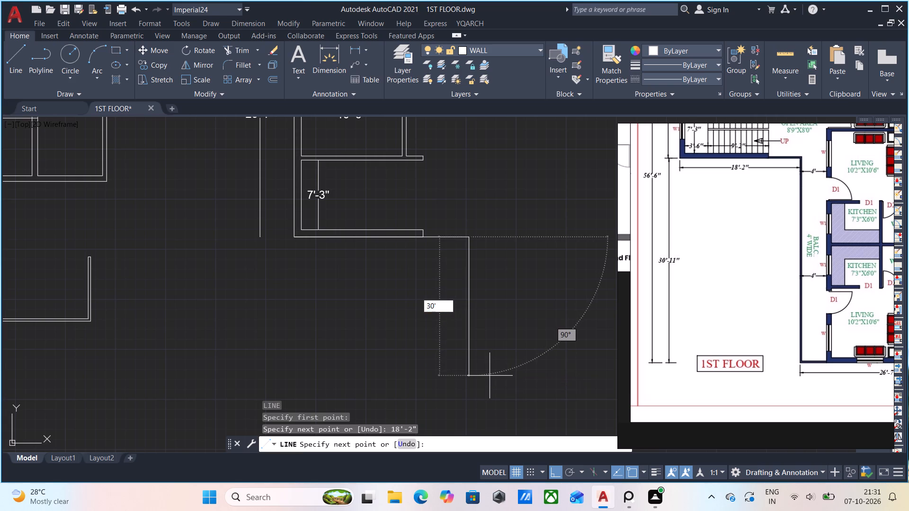
pyautogui.press('-')
pyautogui.write('11"')
pyautogui.press('Return')
# Continue the outline with a 26'-7" line to the right from the lower end of the 30'-11" line.
pyautogui.scroll(-2, 490, 376)
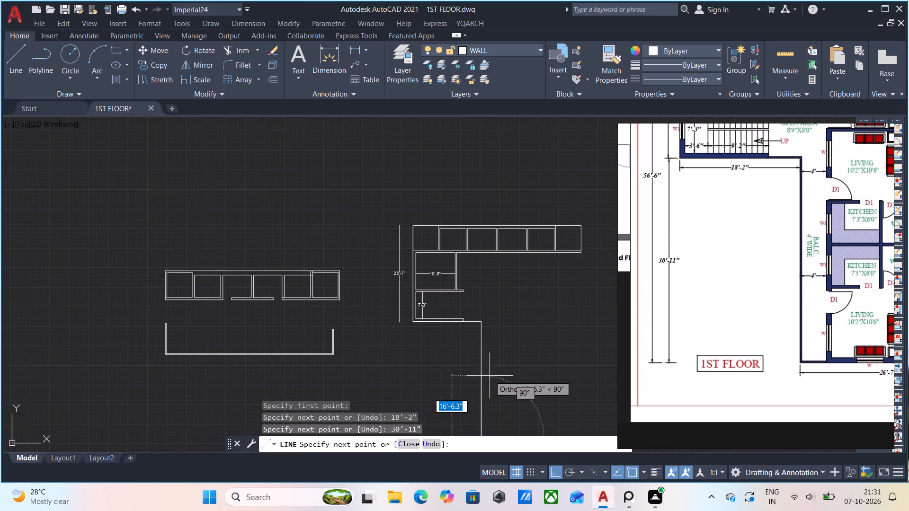
pyautogui.moveTo(485, 369); pyautogui.dragTo(444, 268, button='middle')
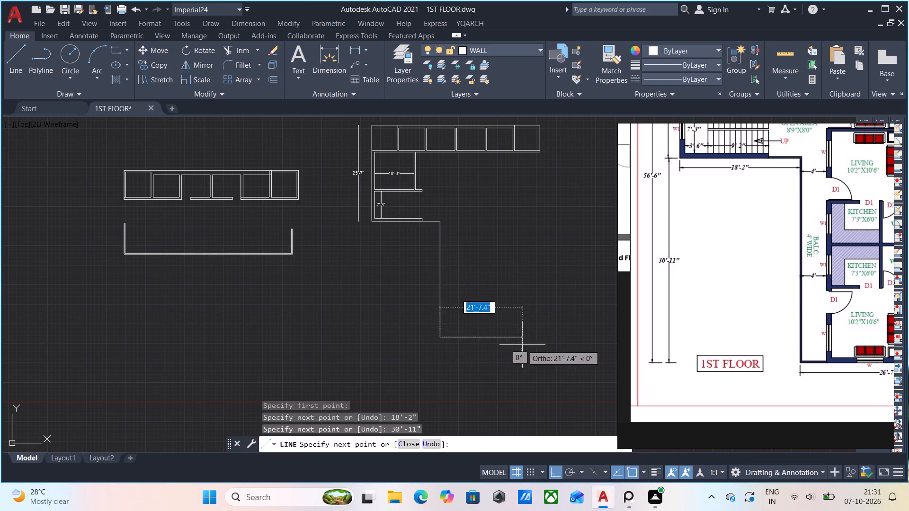
pyautogui.scroll(-2, 742, 326)
pyautogui.moveTo(758, 336); pyautogui.dragTo(676, 325, button='middle')
pyautogui.scroll(2, 720, 341)
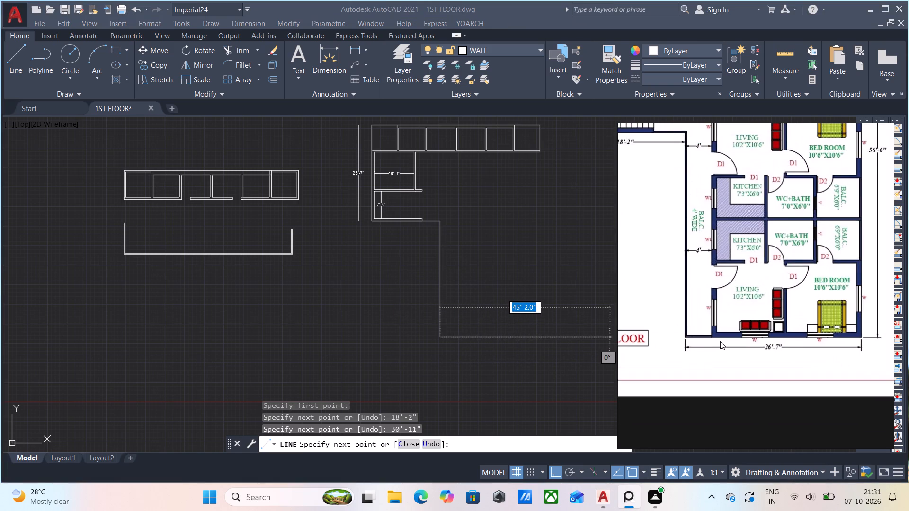
pyautogui.scroll(1, 720, 341)
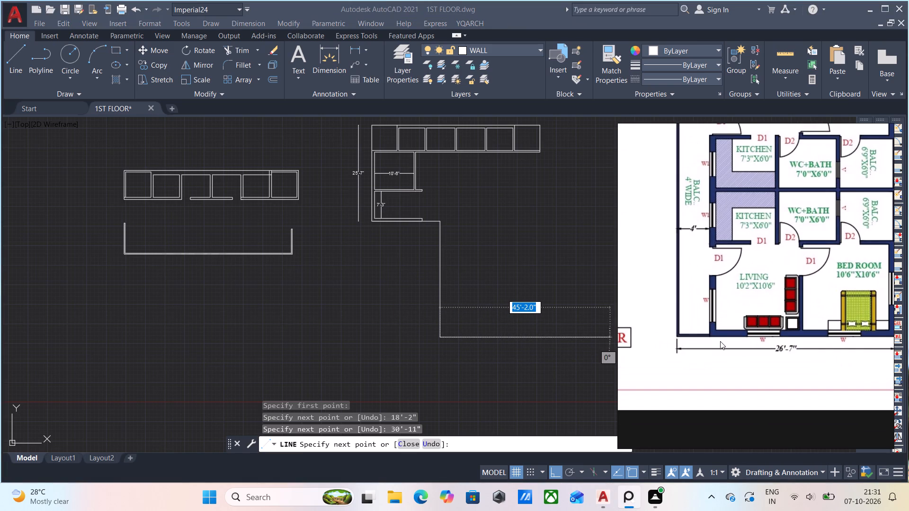
pyautogui.scroll(-3, 484, 342)
pyautogui.scroll(2, 502, 361)
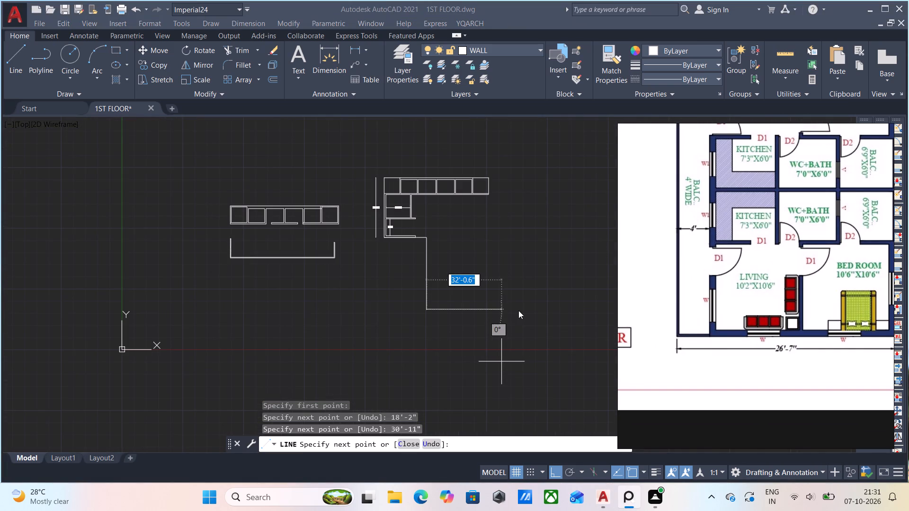
pyautogui.scroll(1, 530, 318)
pyautogui.moveTo(523, 320); pyautogui.dragTo(408, 326, button='middle')
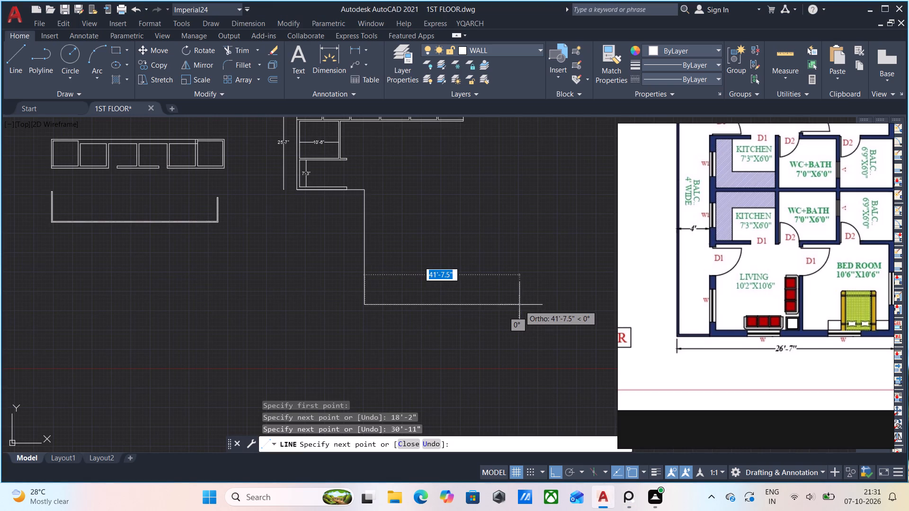
pyautogui.scroll(-2, 760, 331)
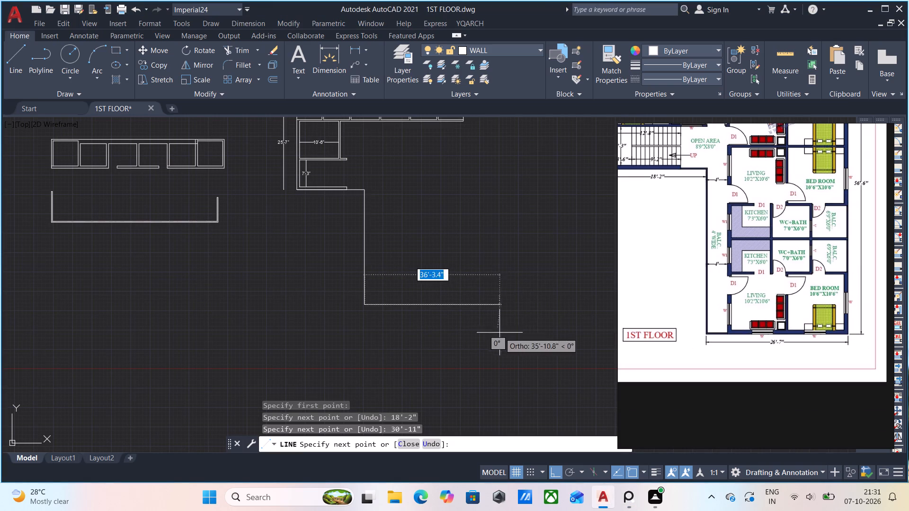
pyautogui.write('26')
pyautogui.press("'")
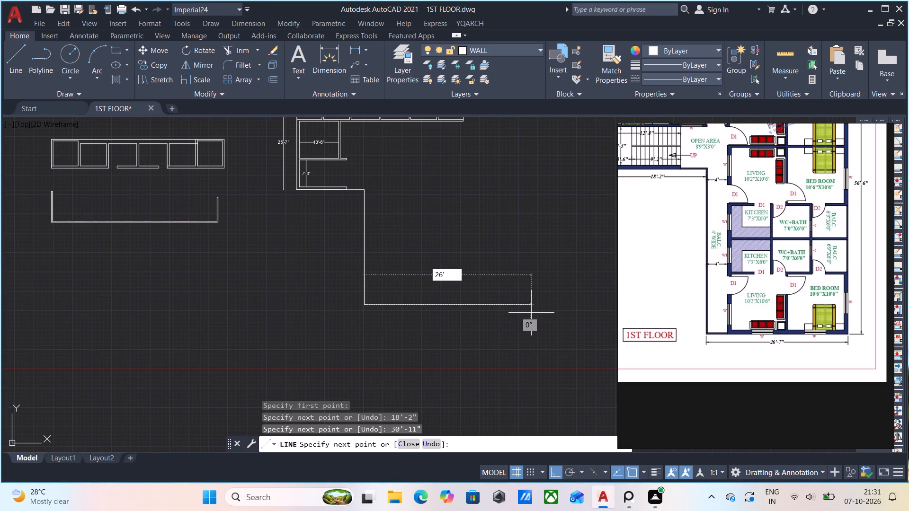
pyautogui.press('-')
pyautogui.write('7"')
pyautogui.press('Return')
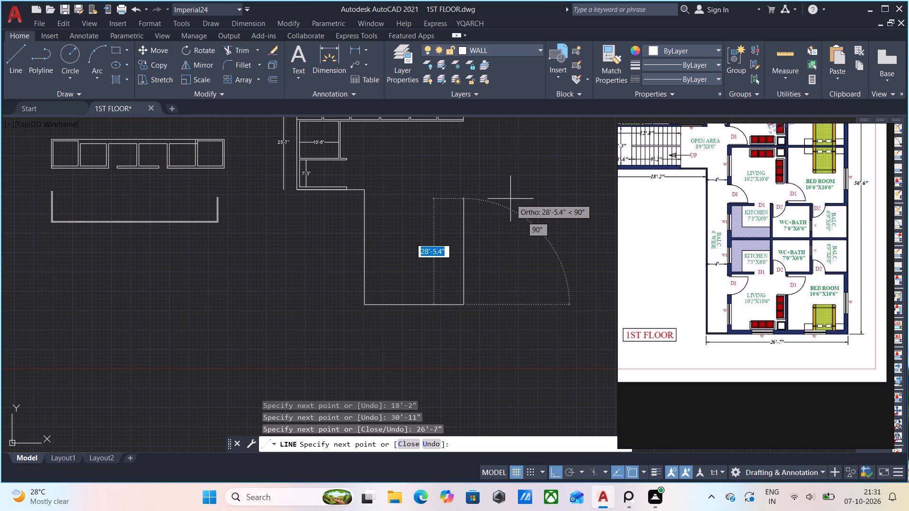
# Run the outline vertically up from the 26'-7" line's right end to the top room row's bottom-right outer corner and finish the line.
pyautogui.moveTo(512, 202); pyautogui.dragTo(509, 271, button='middle')
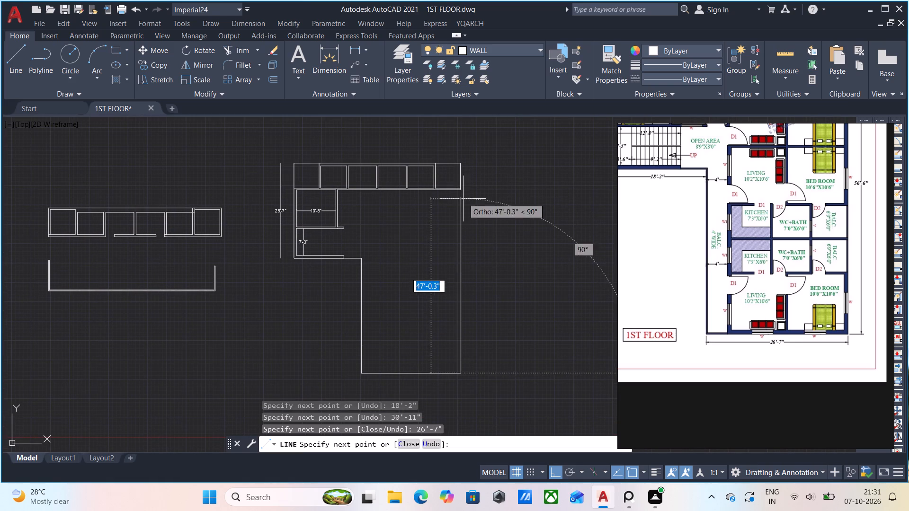
pyautogui.scroll(1, 465, 214)
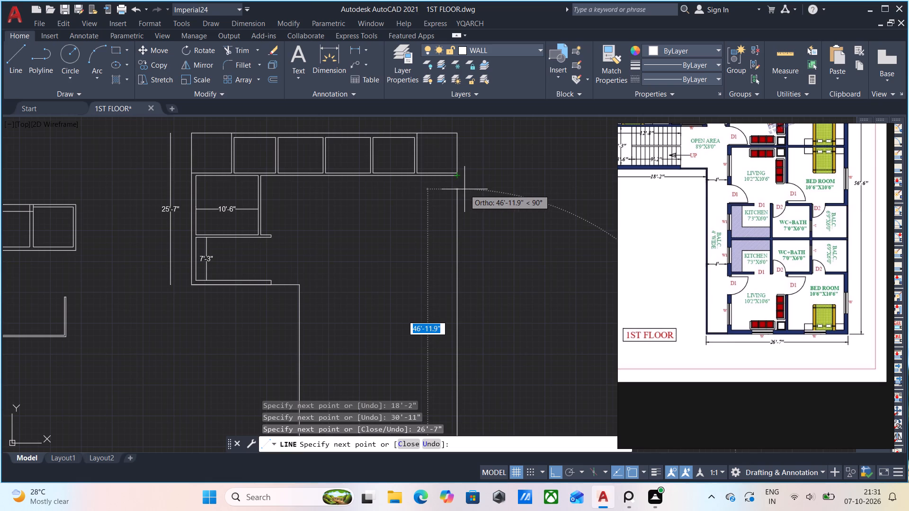
pyautogui.scroll(-3, 752, 222)
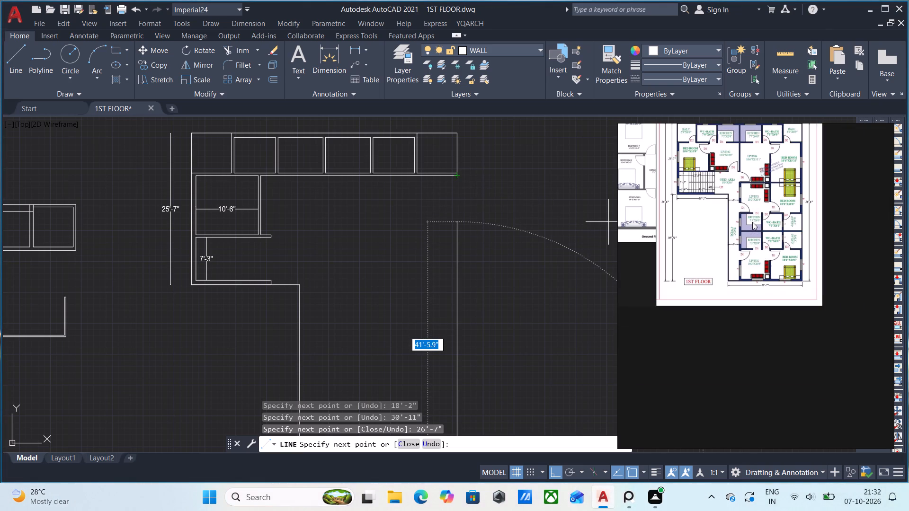
pyautogui.moveTo(752, 222); pyautogui.dragTo(758, 281, button='middle')
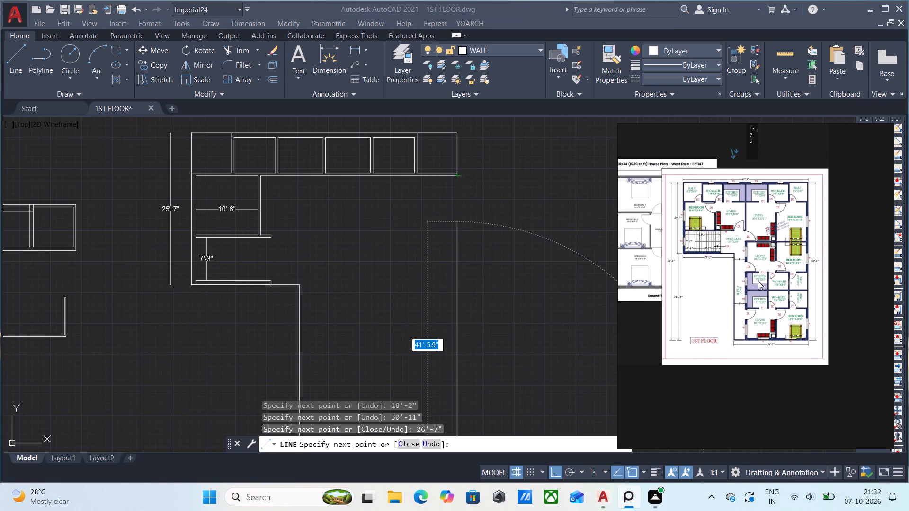
pyautogui.scroll(3, 778, 274)
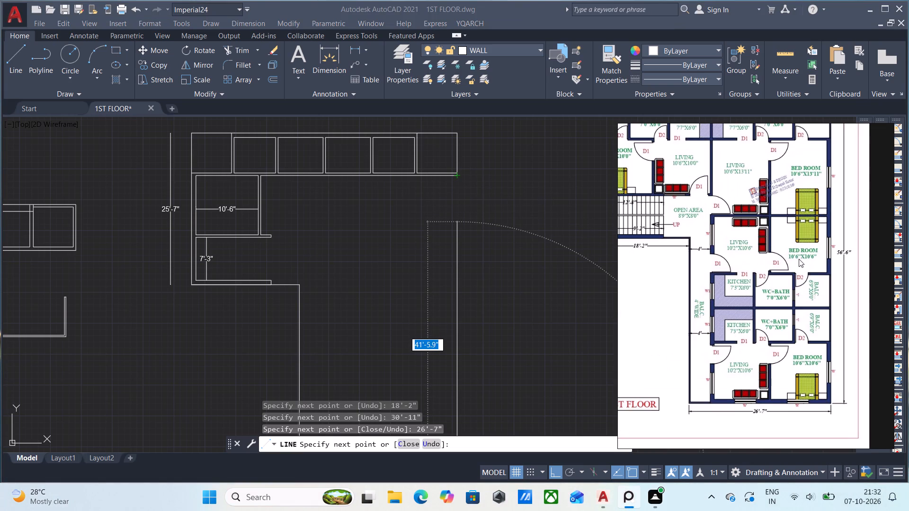
pyautogui.click(499, 265)
pyautogui.click(454, 178)
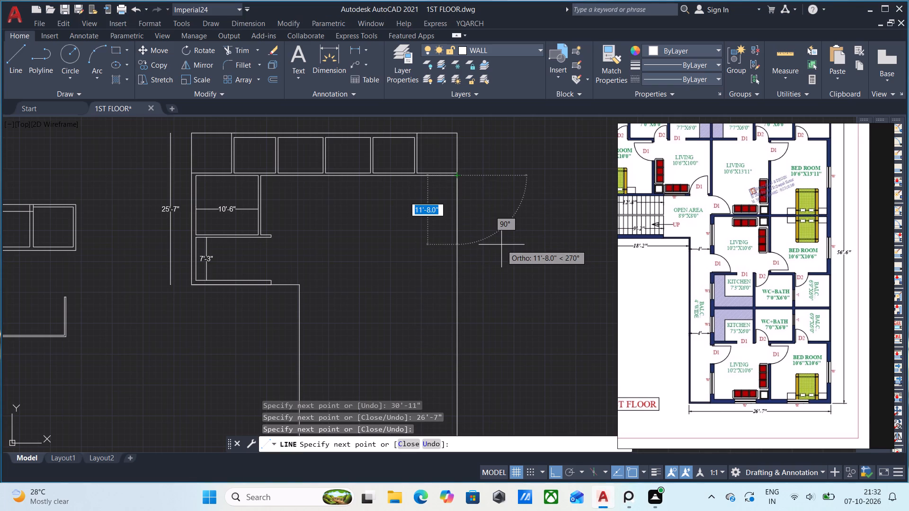
pyautogui.press('Escape')
# Examine the first-floor reference for the layout and sizes of the bedrooms below the top-right balcony.
pyautogui.scroll(-2, 503, 245)
pyautogui.scroll(2, 443, 271)
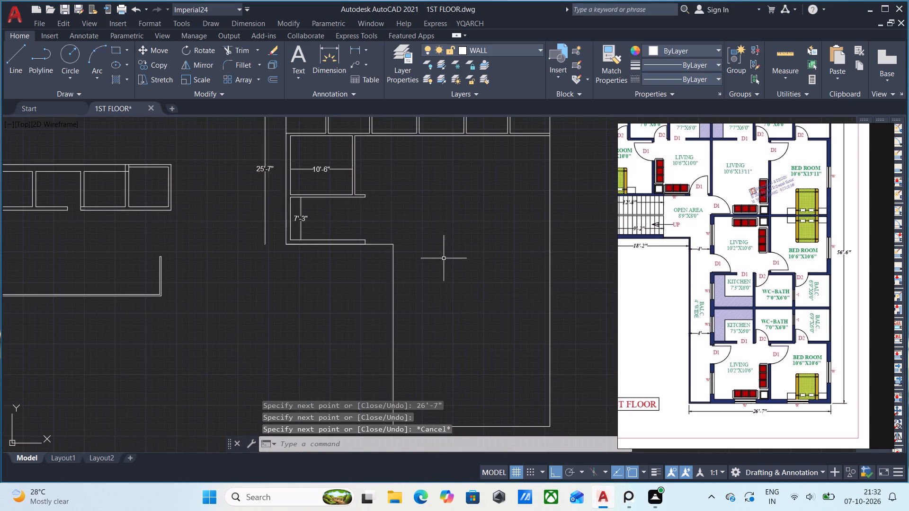
pyautogui.moveTo(450, 247); pyautogui.dragTo(377, 331, button='middle')
pyautogui.scroll(-1, 835, 250)
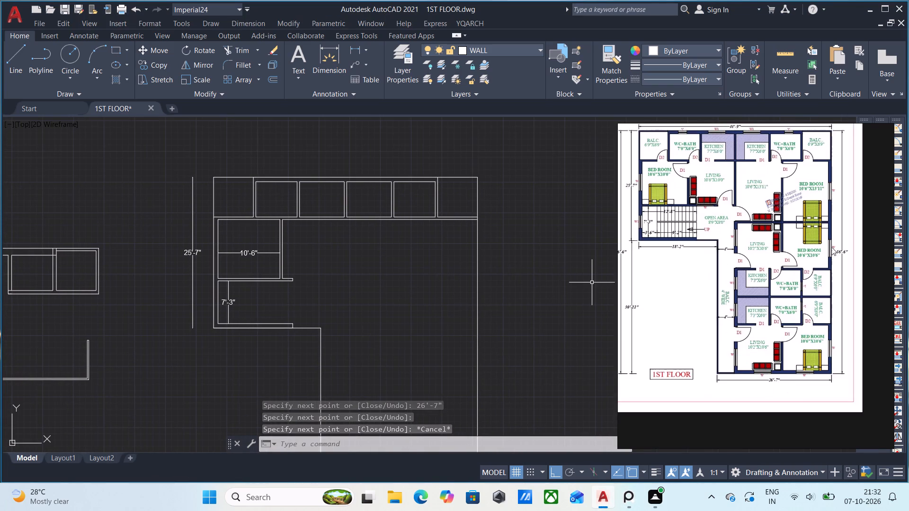
pyautogui.moveTo(812, 247); pyautogui.dragTo(787, 225, button='middle')
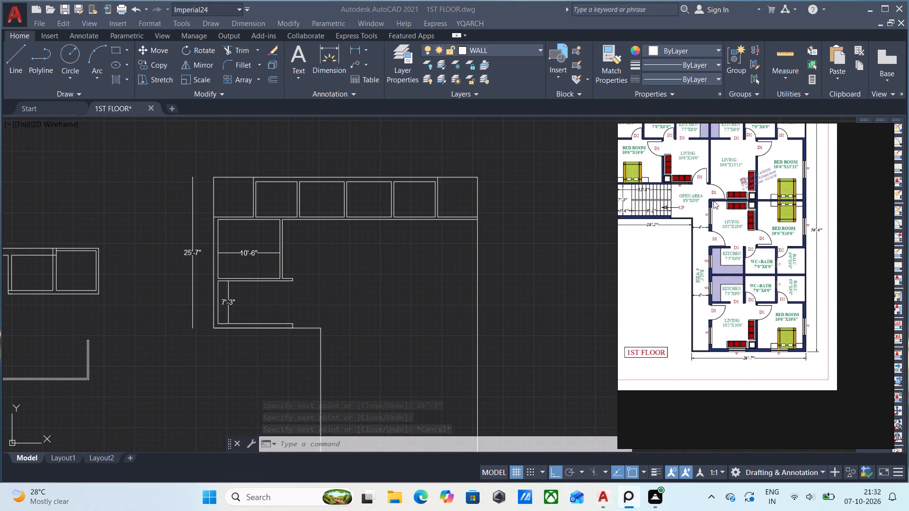
pyautogui.scroll(2, 713, 201)
pyautogui.moveTo(717, 213); pyautogui.dragTo(744, 356, button='middle')
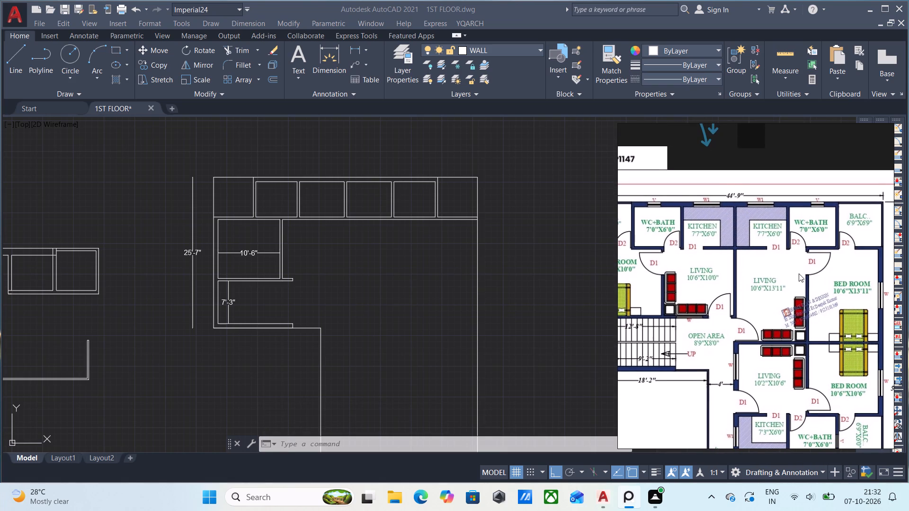
pyautogui.moveTo(811, 284); pyautogui.dragTo(716, 279, button='middle')
pyautogui.scroll(2, 761, 286)
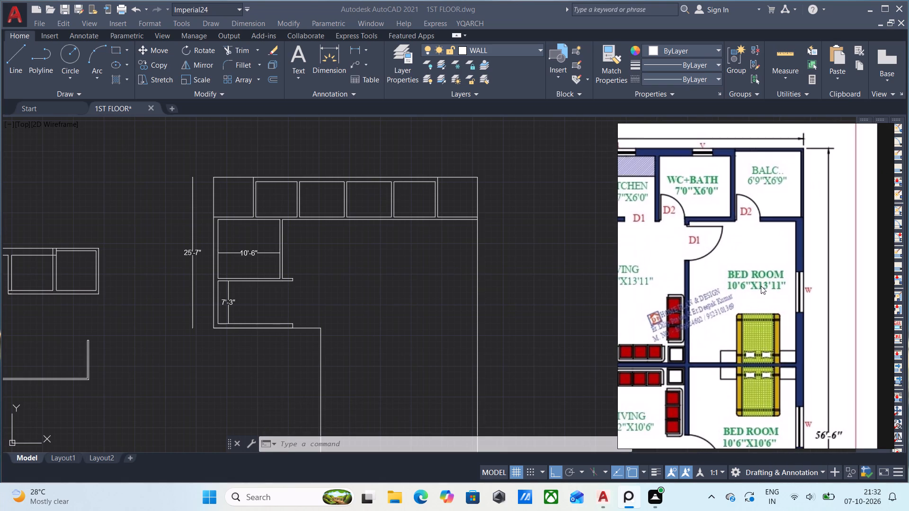
pyautogui.moveTo(766, 274); pyautogui.dragTo(753, 274, button='middle')
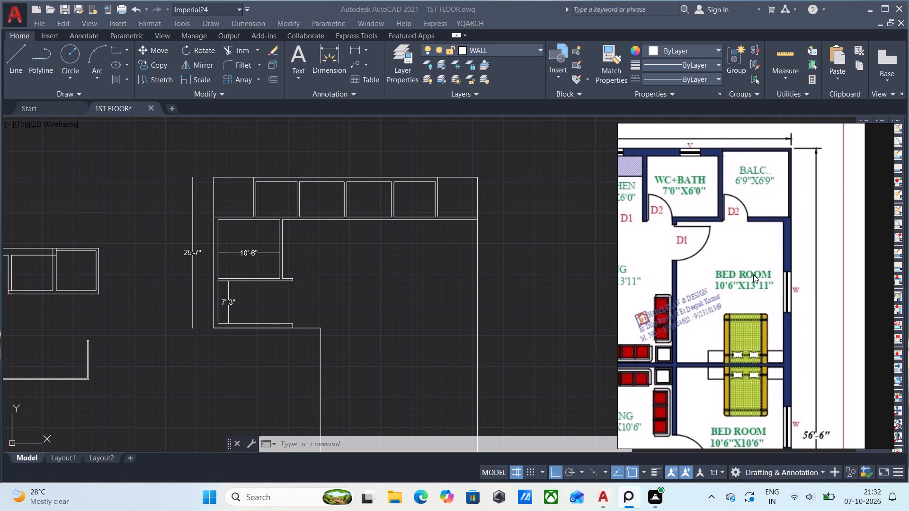
pyautogui.moveTo(751, 335); pyautogui.dragTo(752, 309, button='middle')
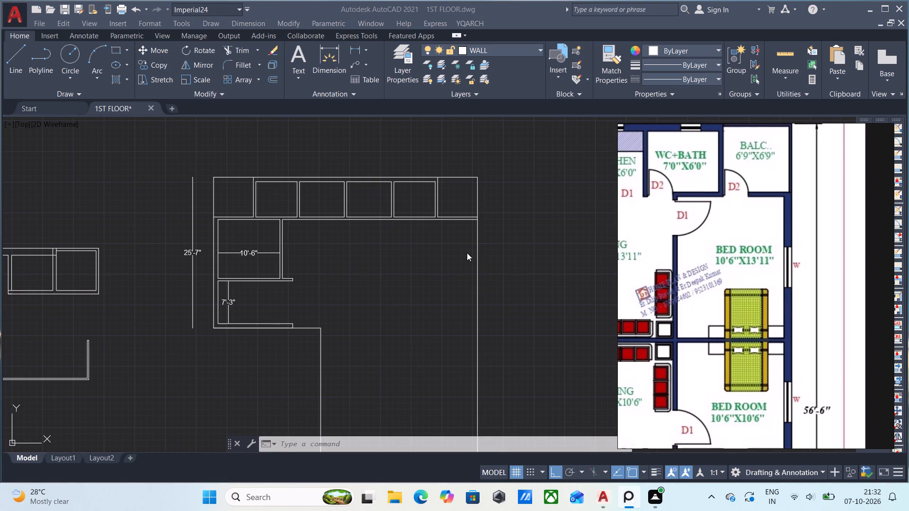
pyautogui.scroll(1, 467, 253)
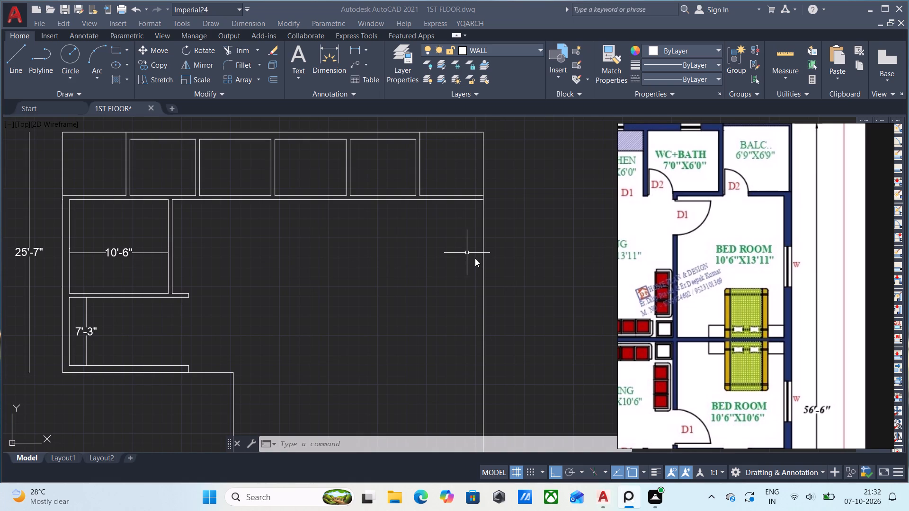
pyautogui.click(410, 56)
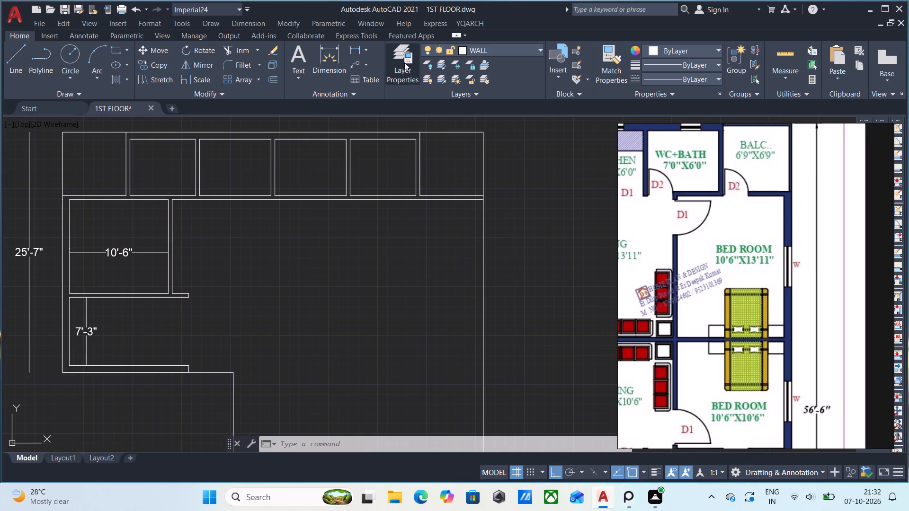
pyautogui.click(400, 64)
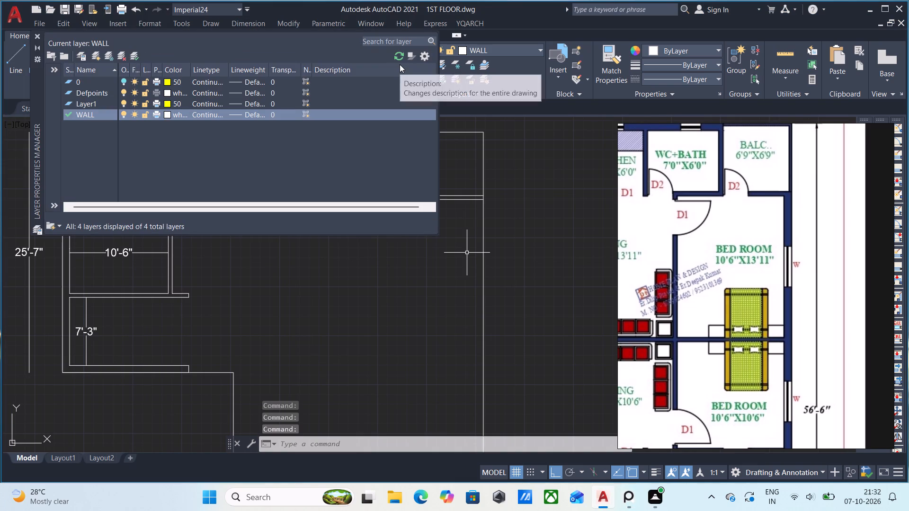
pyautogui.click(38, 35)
# Save the first-floor drawing.
pyautogui.moveTo(435, 237); pyautogui.dragTo(420, 255, button='middle')
pyautogui.scroll(-2, 429, 252)
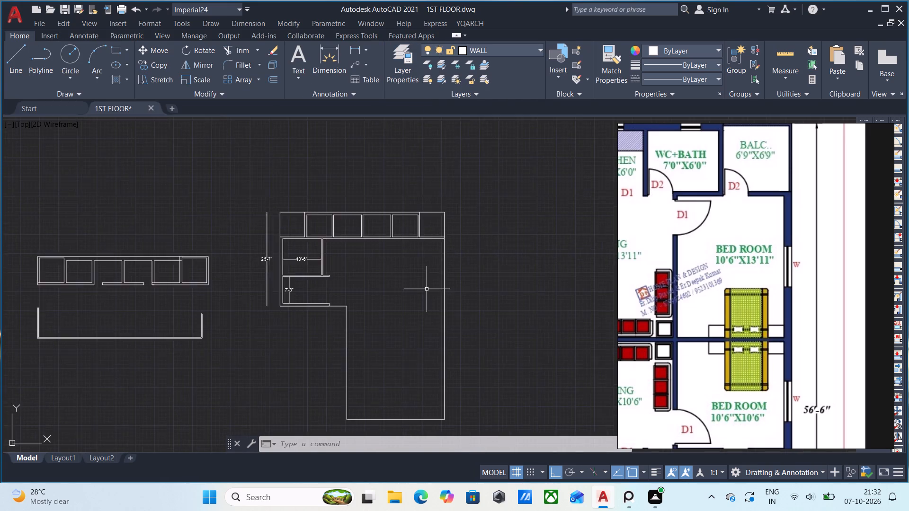
pyautogui.scroll(1, 426, 291)
pyautogui.hotkey('ctrl', 's')
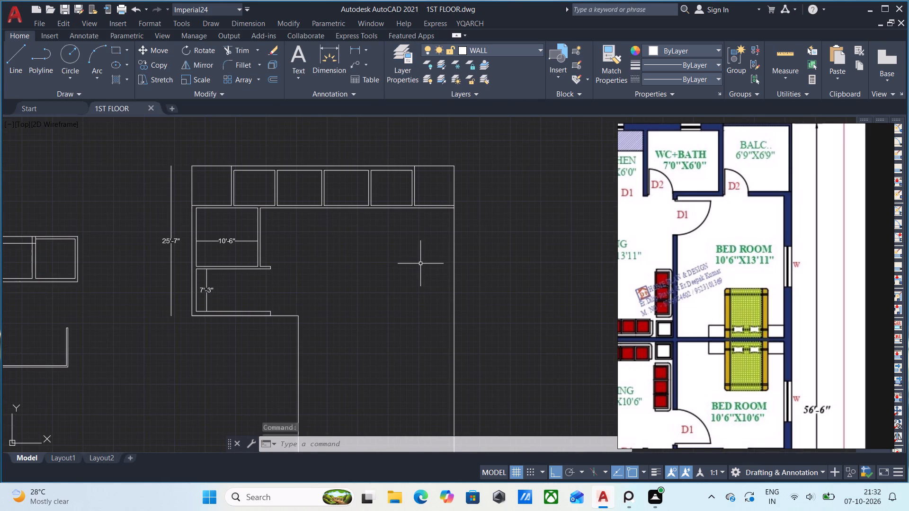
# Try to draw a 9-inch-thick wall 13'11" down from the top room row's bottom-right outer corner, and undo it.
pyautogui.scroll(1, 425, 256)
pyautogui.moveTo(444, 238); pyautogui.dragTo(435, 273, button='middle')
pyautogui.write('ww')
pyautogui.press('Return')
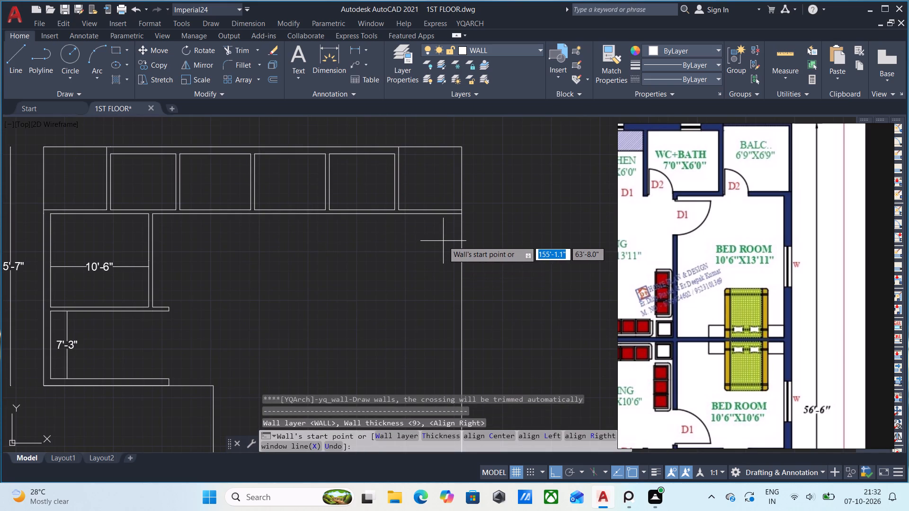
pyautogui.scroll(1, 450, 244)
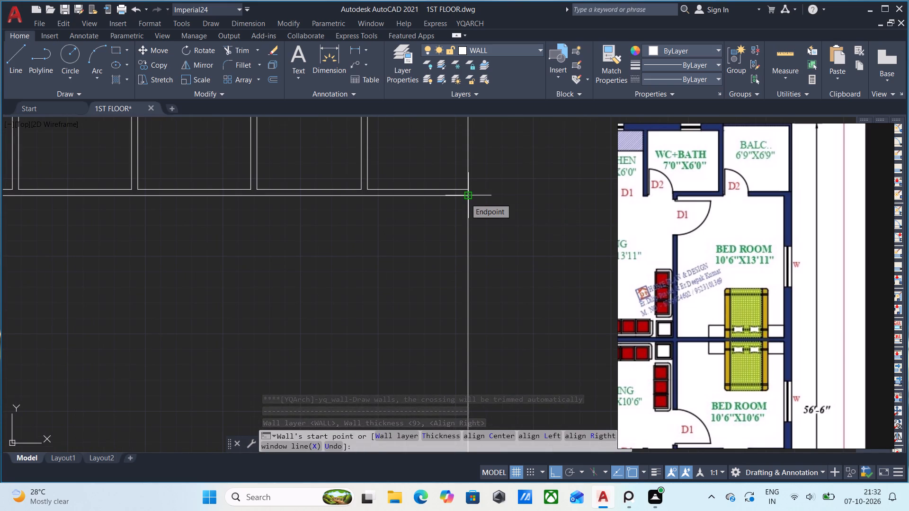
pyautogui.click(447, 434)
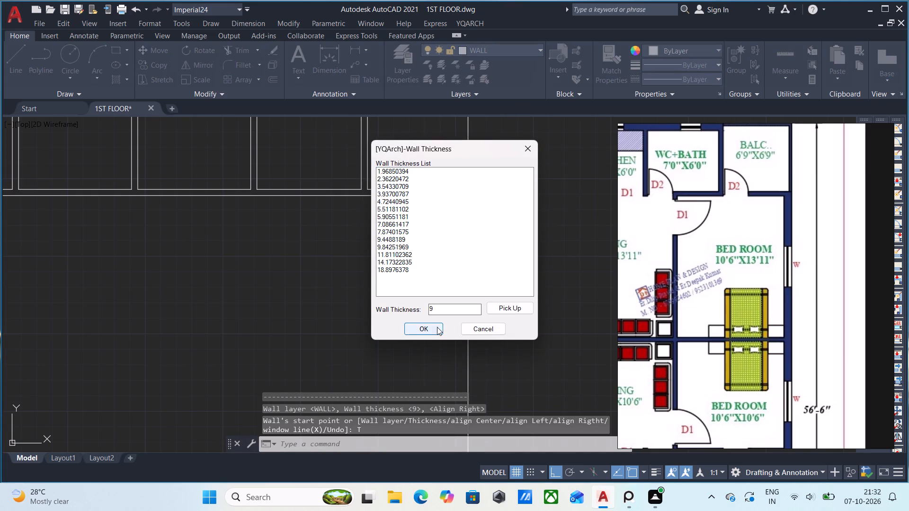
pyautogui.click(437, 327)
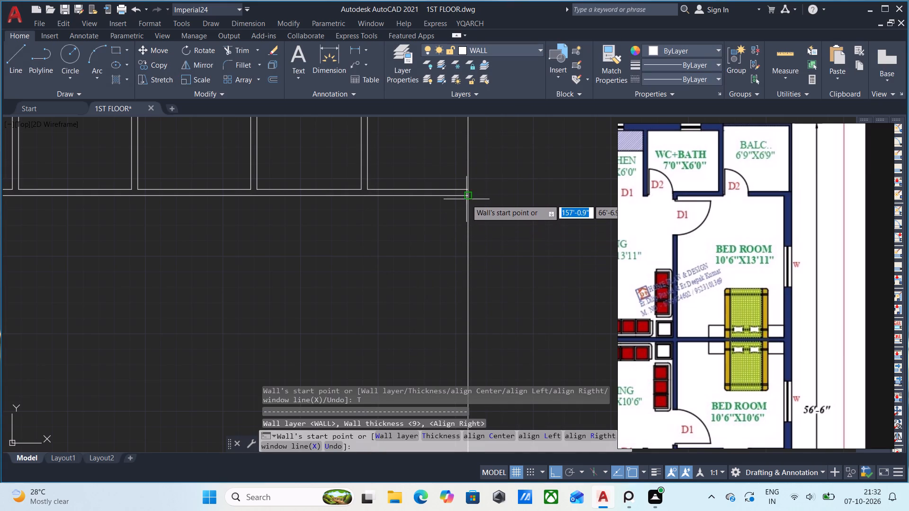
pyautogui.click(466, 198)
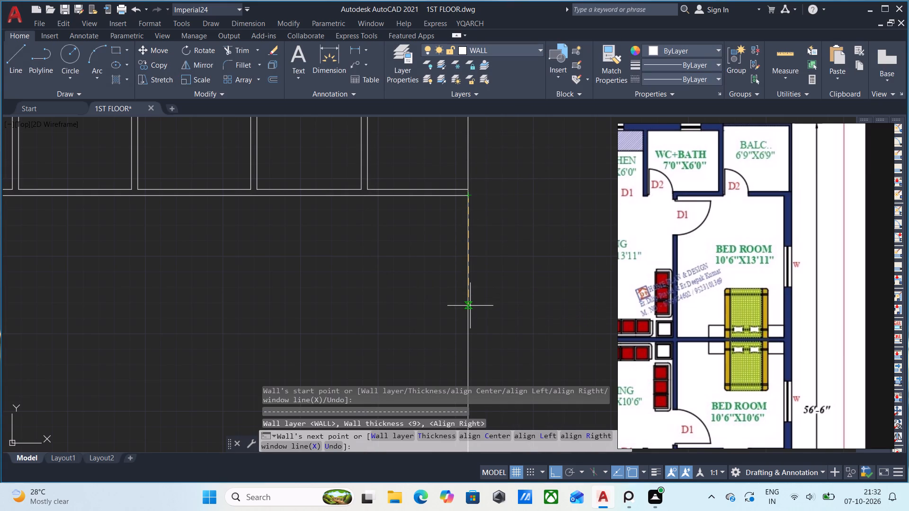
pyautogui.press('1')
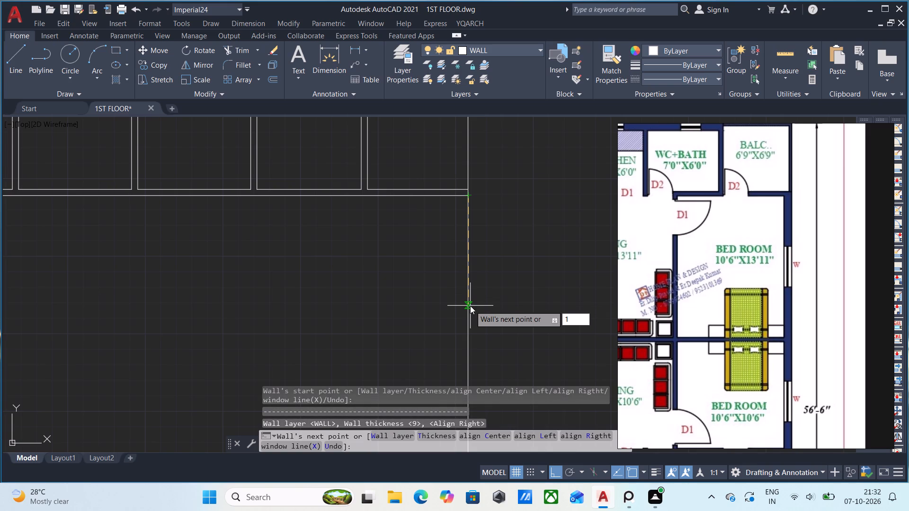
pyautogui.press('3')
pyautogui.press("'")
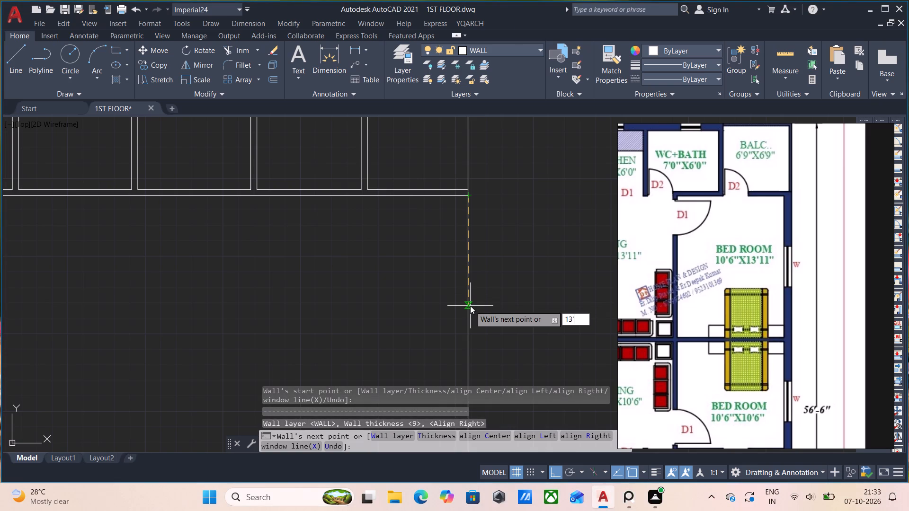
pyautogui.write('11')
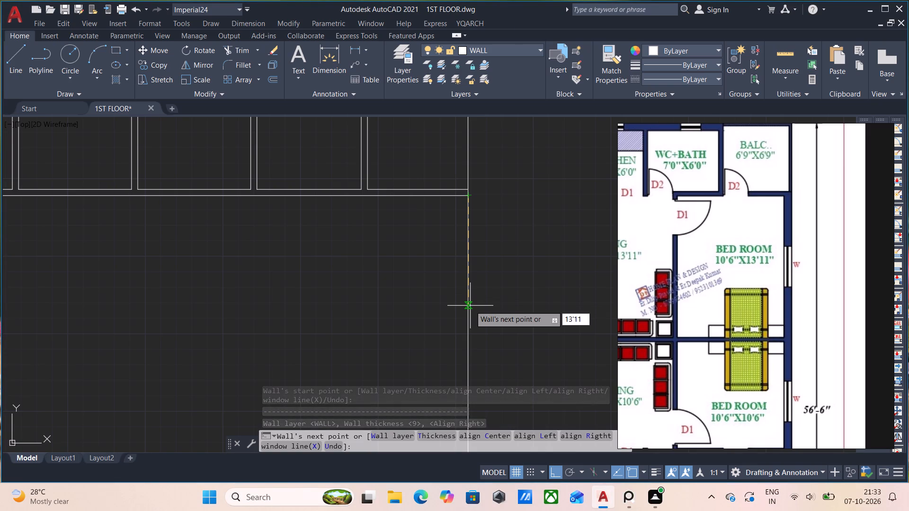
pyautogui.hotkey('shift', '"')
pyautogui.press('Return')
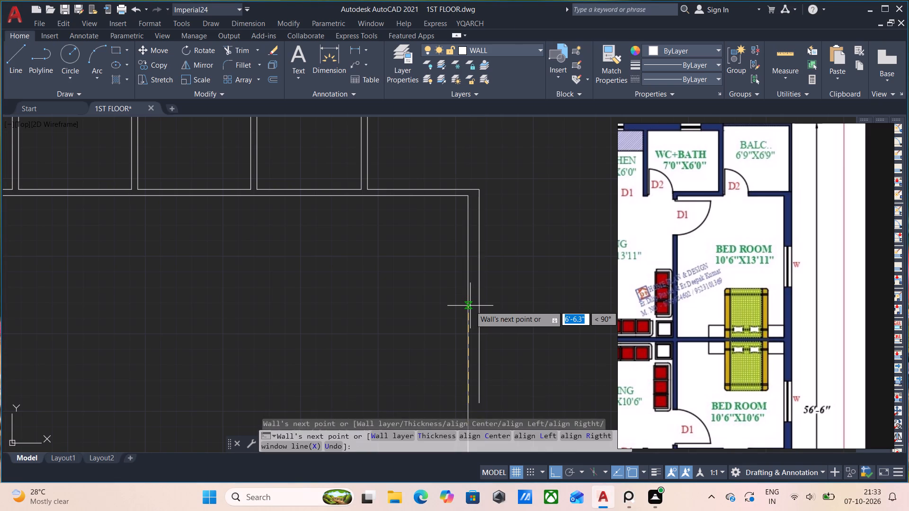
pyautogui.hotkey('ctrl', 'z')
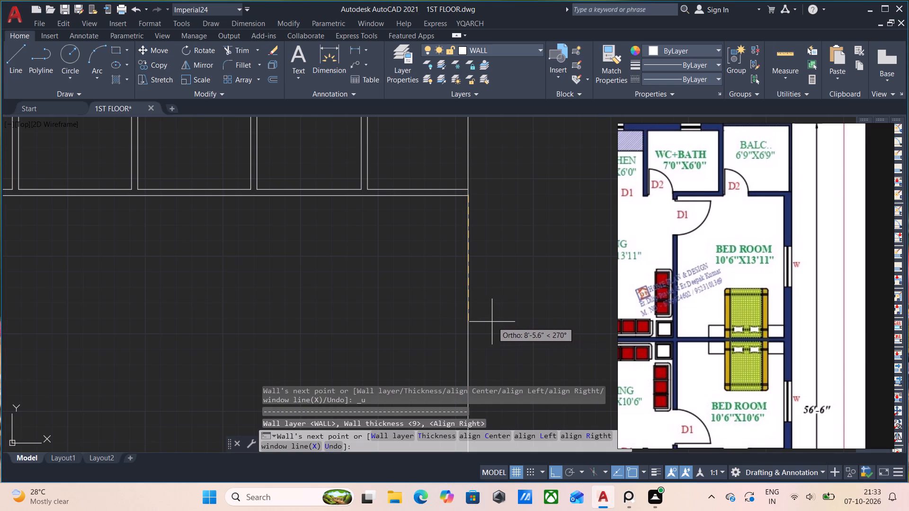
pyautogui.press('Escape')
# Delete the outline's long vertical line on the right side, below the top room row.
pyautogui.click(468, 260)
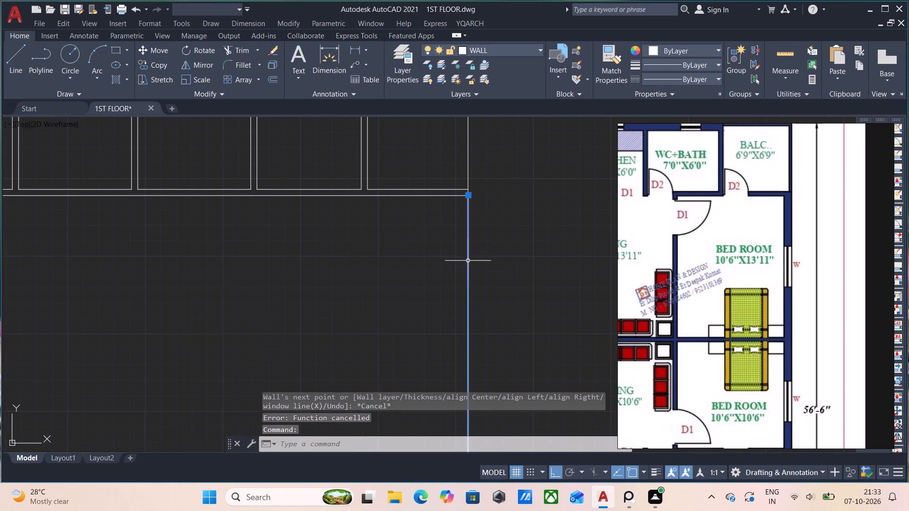
pyautogui.scroll(-5, 485, 268)
pyautogui.scroll(2, 517, 297)
pyautogui.press('Delete')
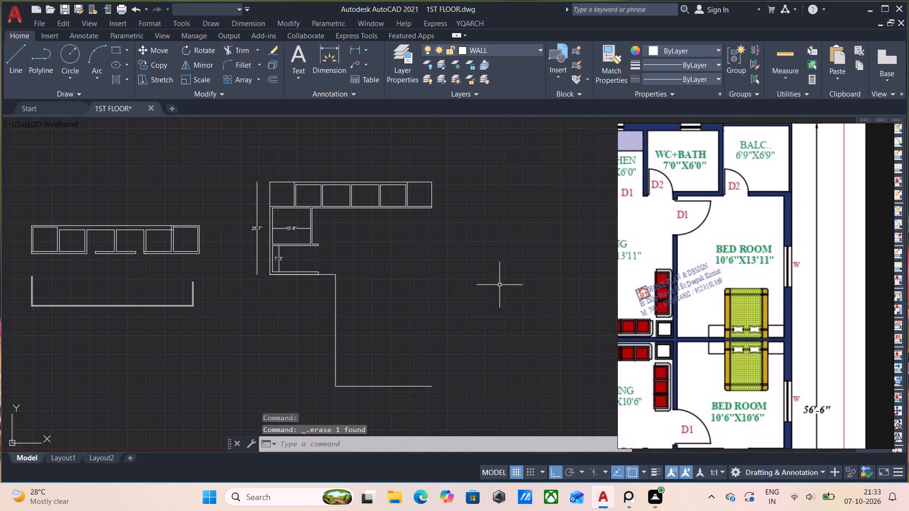
# Draw a 13'11" line straight down from the top room row's bottom-right outer corner.
pyautogui.scroll(1, 457, 243)
pyautogui.moveTo(447, 246); pyautogui.dragTo(453, 289, button='middle')
pyautogui.press('l')
pyautogui.press('Return')
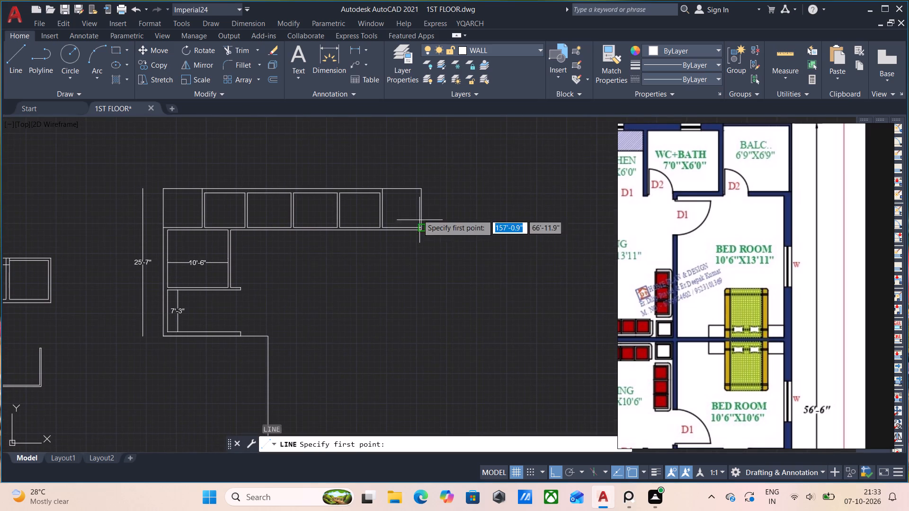
pyautogui.scroll(1, 412, 238)
pyautogui.click(427, 227)
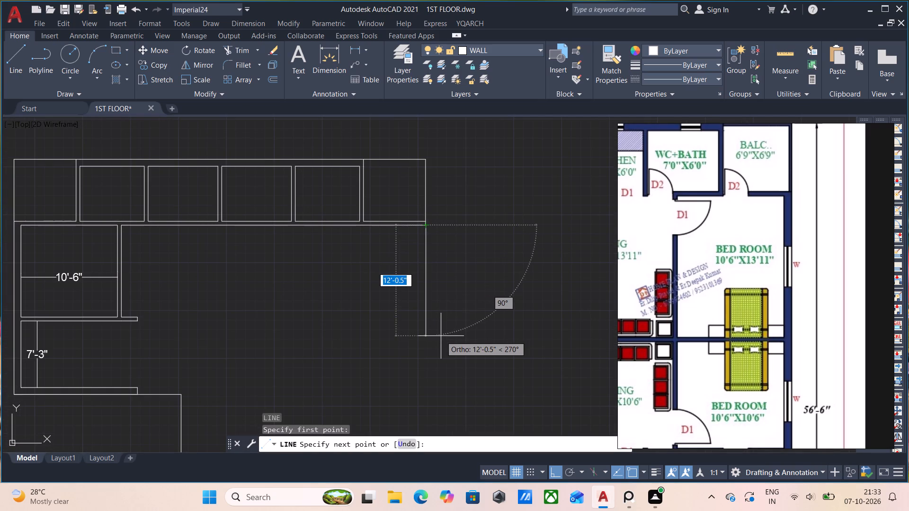
pyautogui.scroll(1, 441, 336)
pyautogui.press('1')
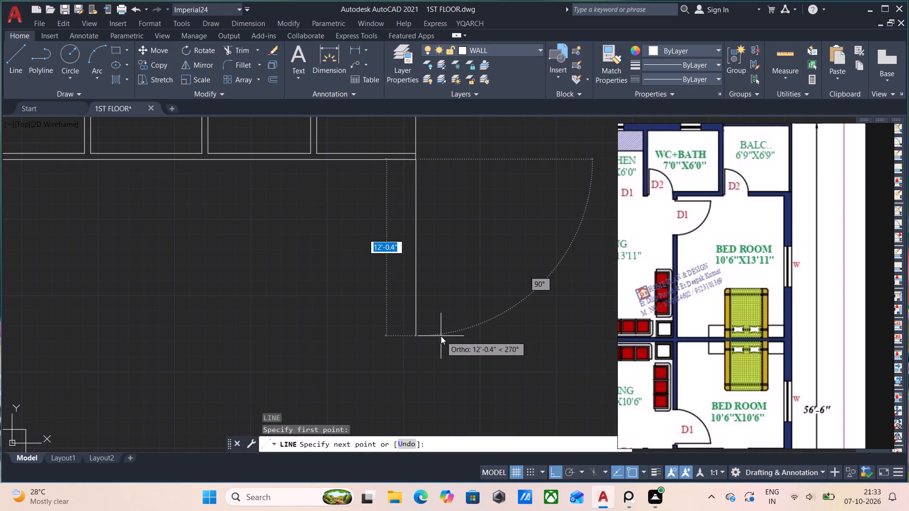
pyautogui.press('3')
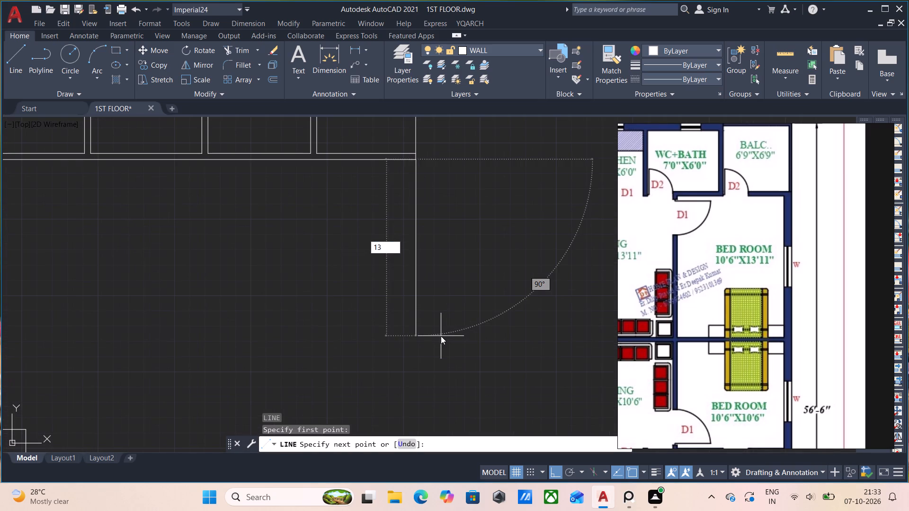
pyautogui.write('\'11"')
pyautogui.press('Return')
pyautogui.press('Escape')
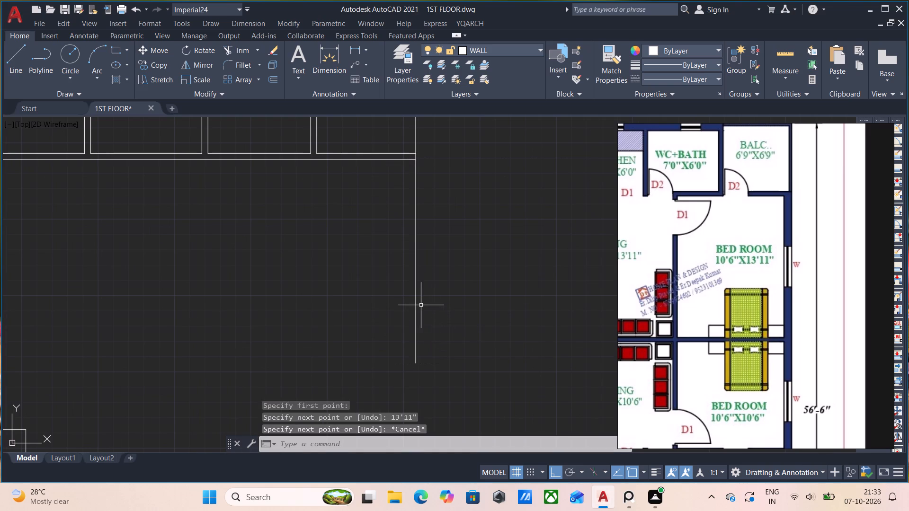
# Offset the 13'11" vertical line 9 inches to the inner side of the plan.
pyautogui.click(416, 302)
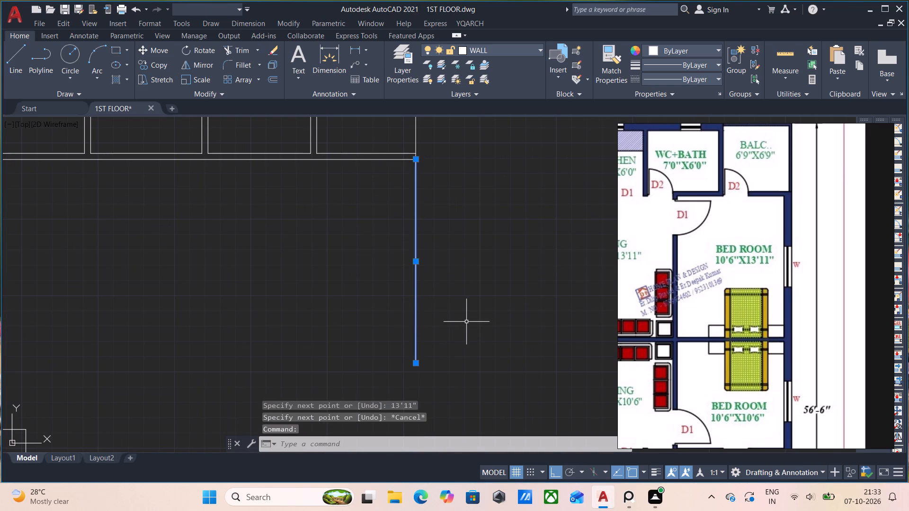
pyautogui.write('of')
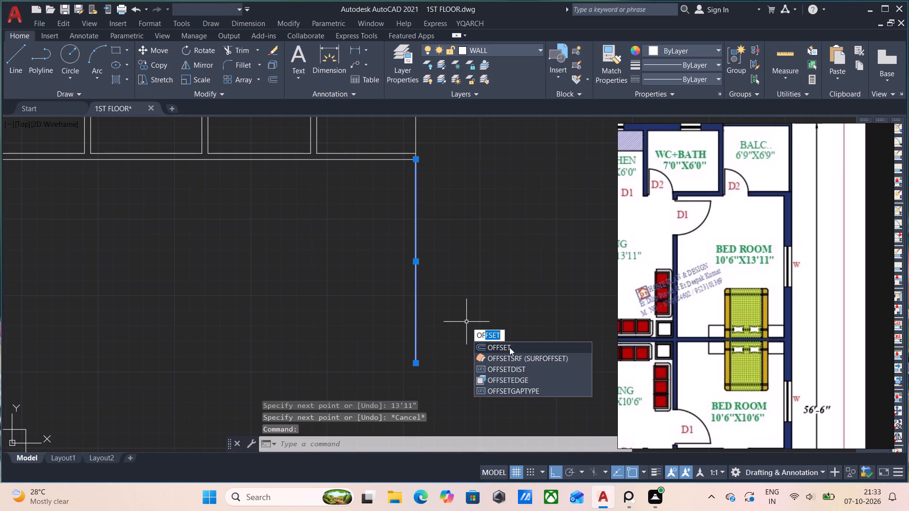
pyautogui.click(509, 347)
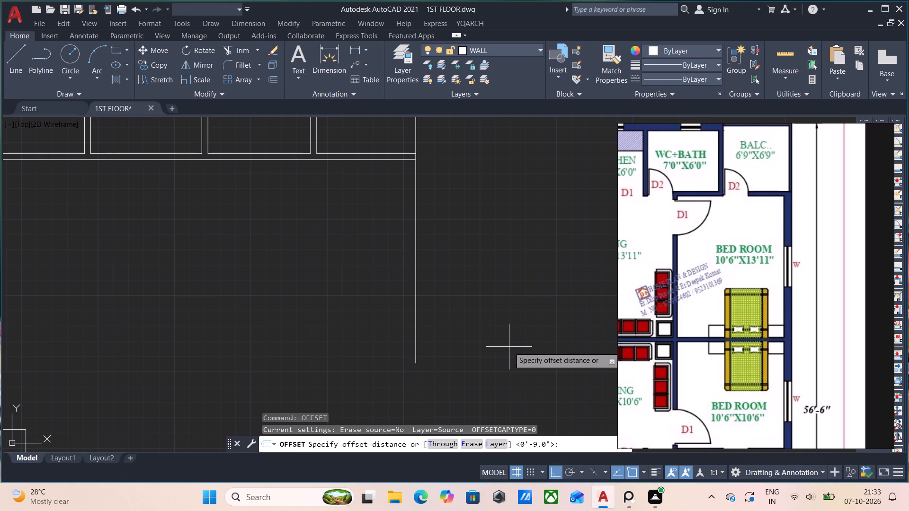
pyautogui.press('9')
pyautogui.press('Return')
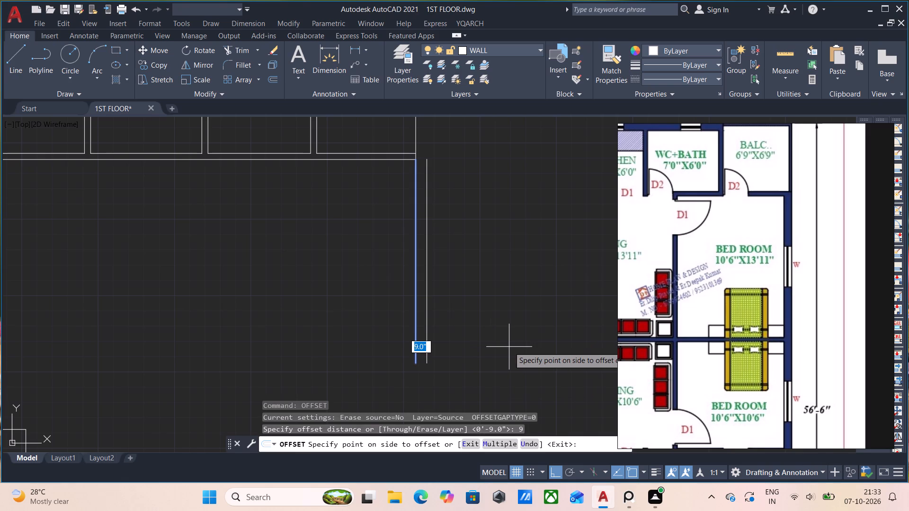
pyautogui.click(398, 330)
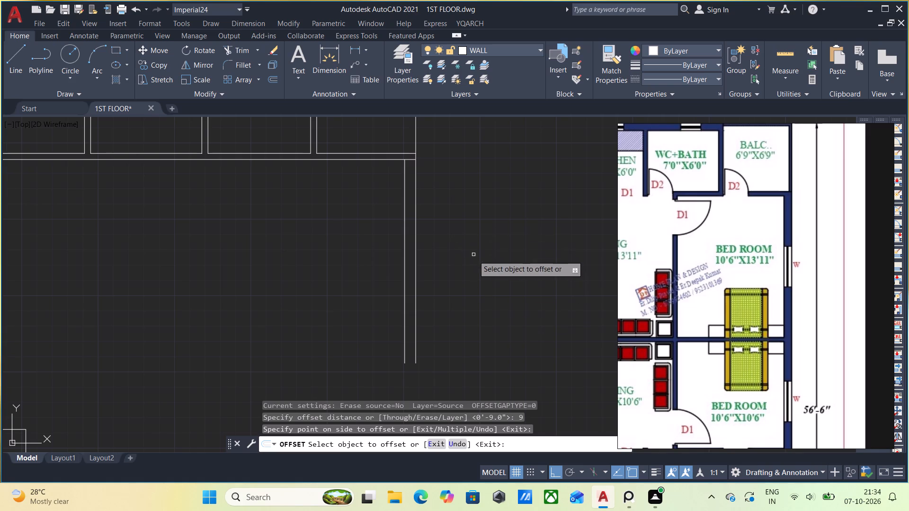
pyautogui.moveTo(455, 216); pyautogui.dragTo(450, 276, button='middle')
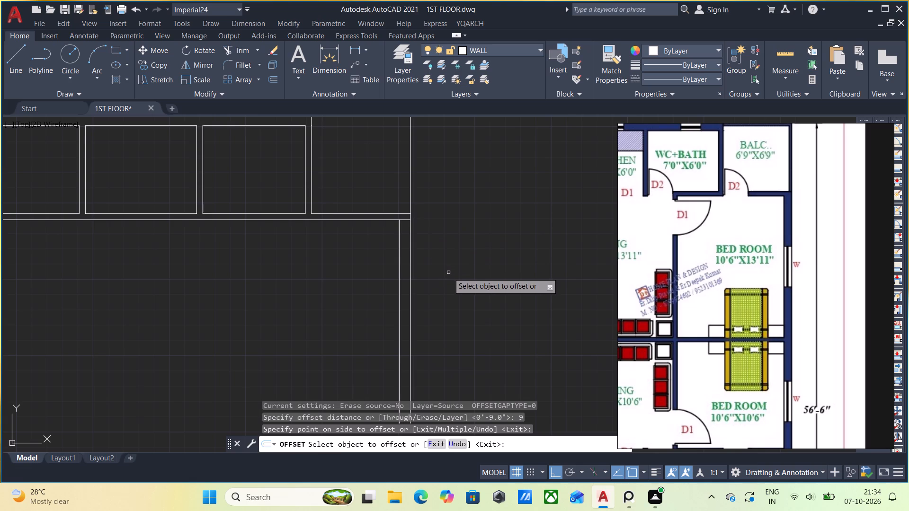
pyautogui.press('Escape')
# Trim the top row's lower wall line between the two vertical lines of the bedroom's outer wall.
pyautogui.scroll(1, 407, 231)
pyautogui.write('tr')
pyautogui.press('Return')
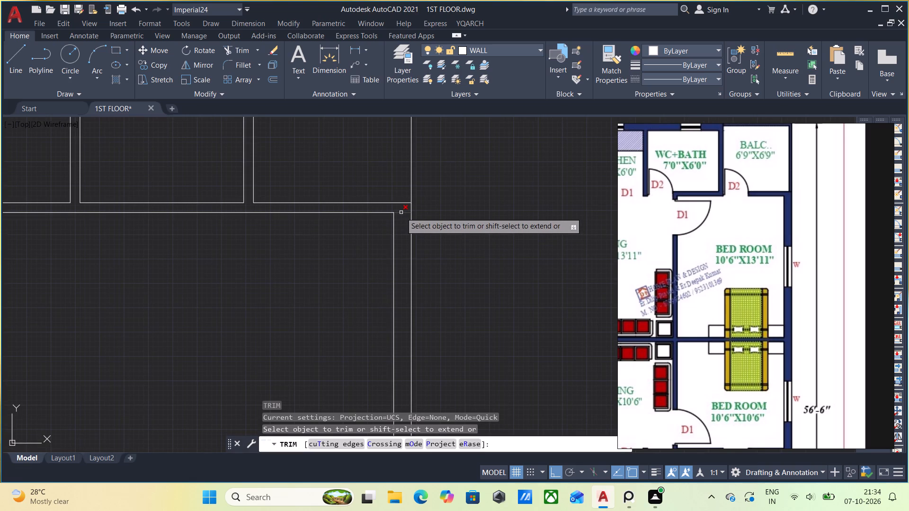
pyautogui.click(401, 212)
pyautogui.scroll(-2, 515, 310)
pyautogui.moveTo(505, 327); pyautogui.dragTo(492, 282, button='middle')
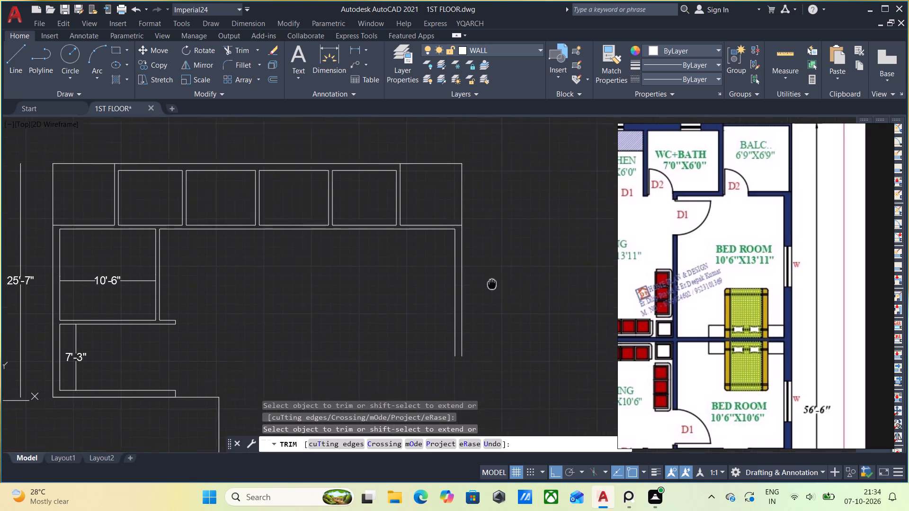
pyautogui.moveTo(492, 282); pyautogui.dragTo(490, 266, button='middle')
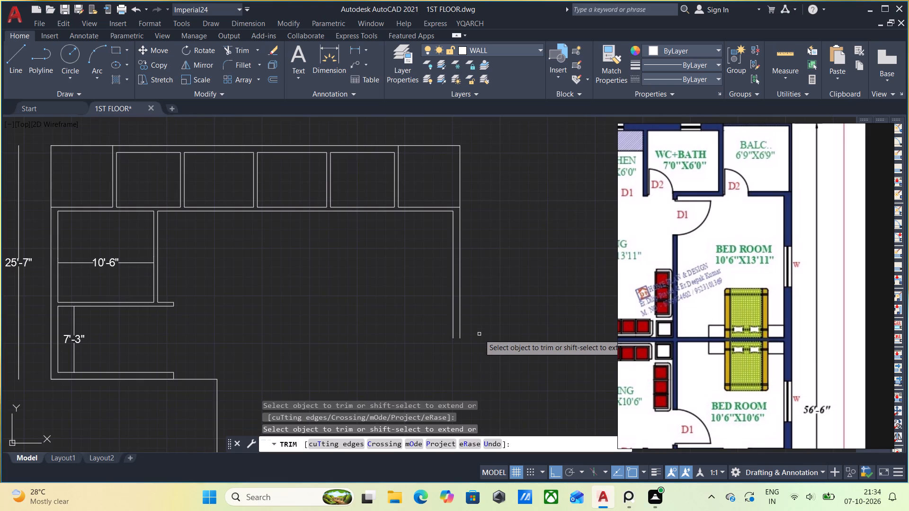
pyautogui.press('Escape')
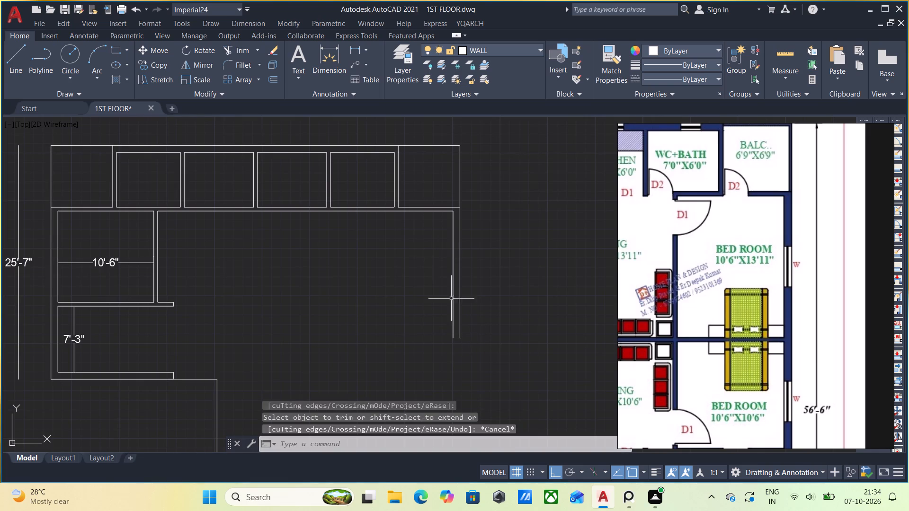
# Start the YQArch wall command with the wall thickness set to 5.
pyautogui.scroll(1, 480, 370)
pyautogui.write('ww')
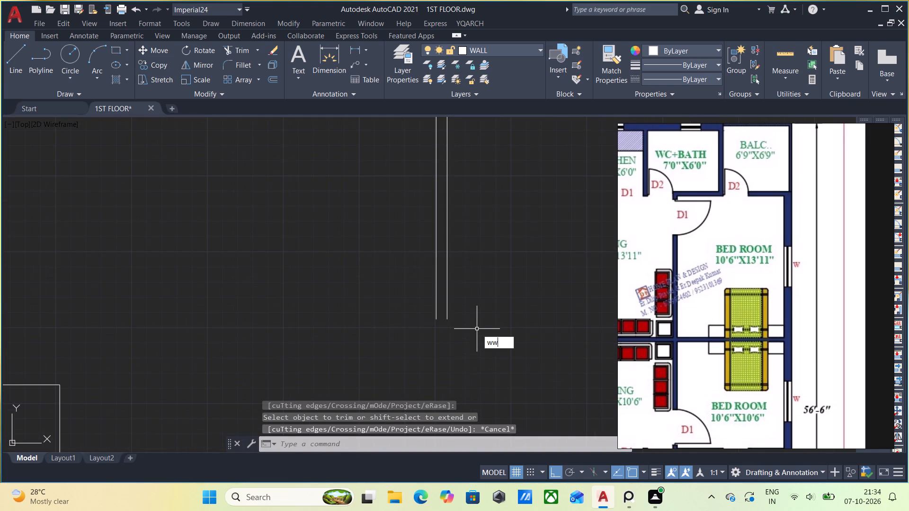
pyautogui.press('Return')
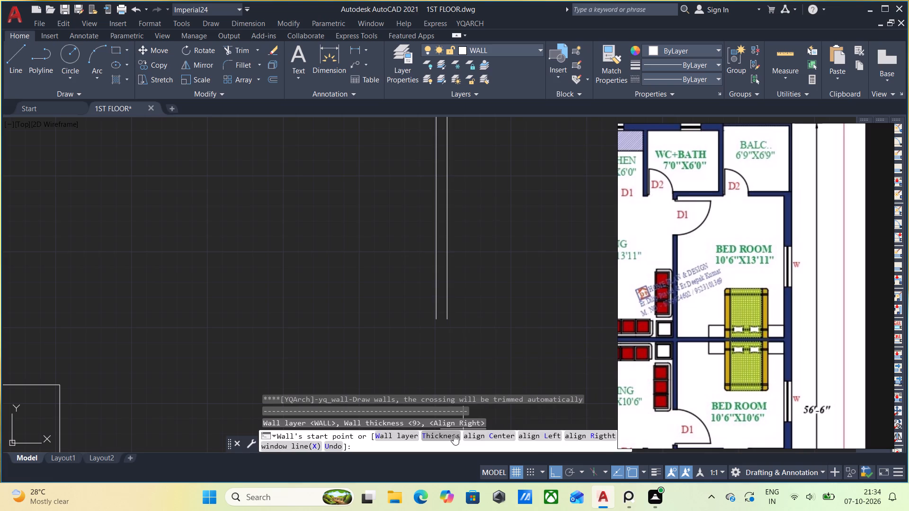
pyautogui.click(454, 435)
pyautogui.click(465, 308)
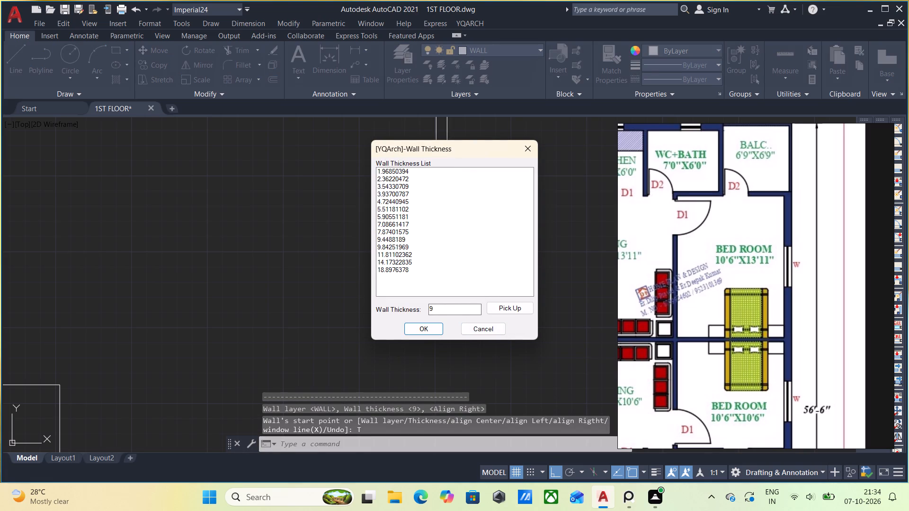
pyautogui.press('BackSpace')
pyautogui.press('5')
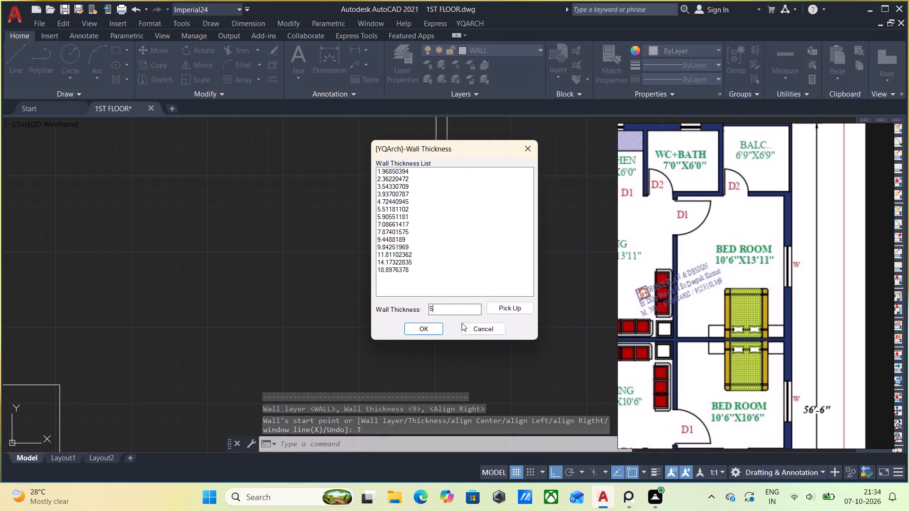
pyautogui.click(413, 331)
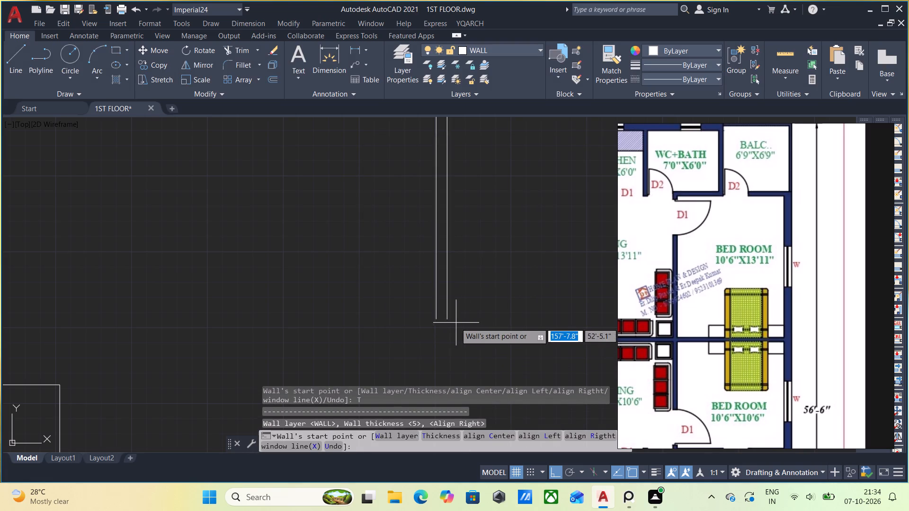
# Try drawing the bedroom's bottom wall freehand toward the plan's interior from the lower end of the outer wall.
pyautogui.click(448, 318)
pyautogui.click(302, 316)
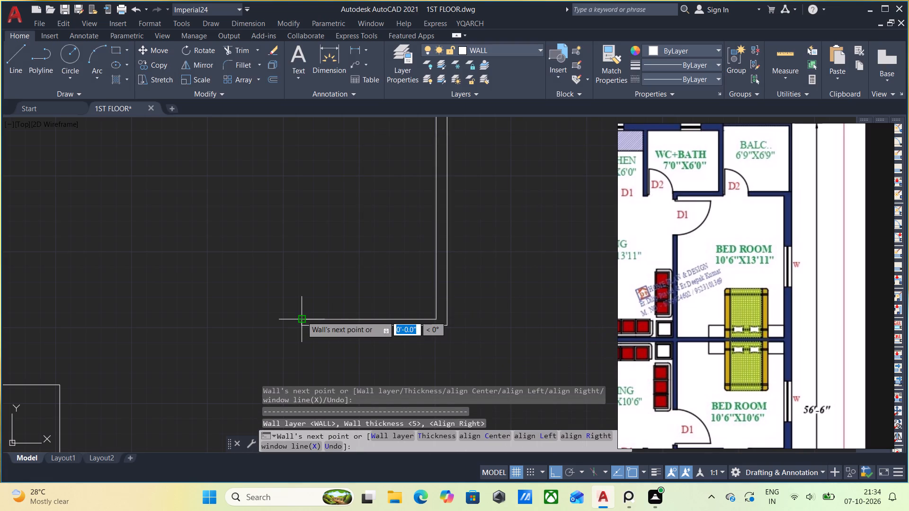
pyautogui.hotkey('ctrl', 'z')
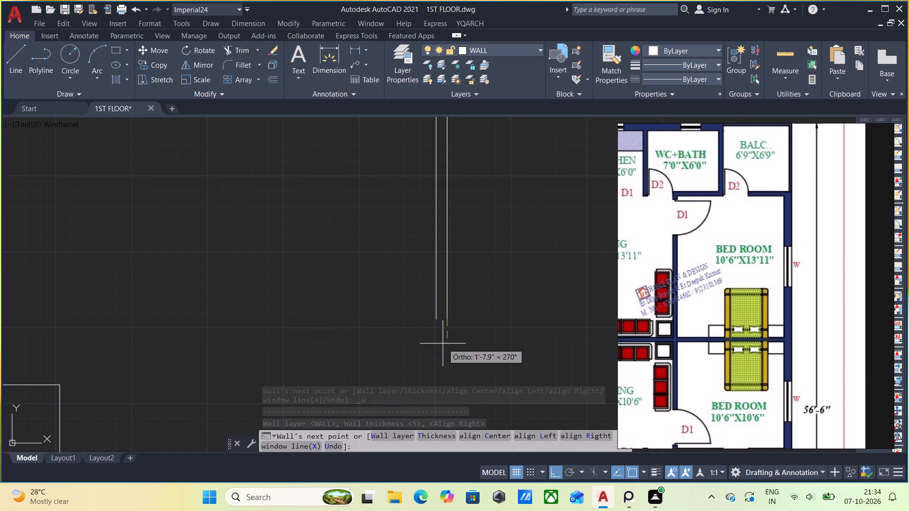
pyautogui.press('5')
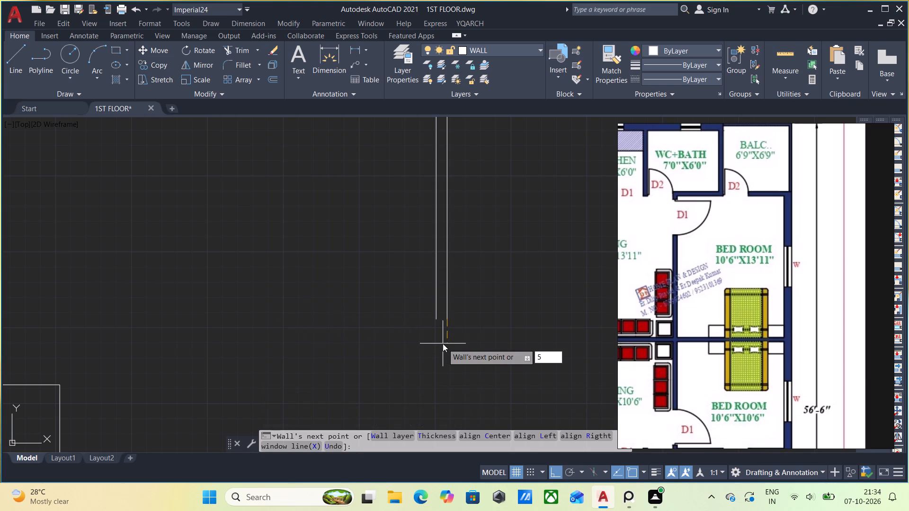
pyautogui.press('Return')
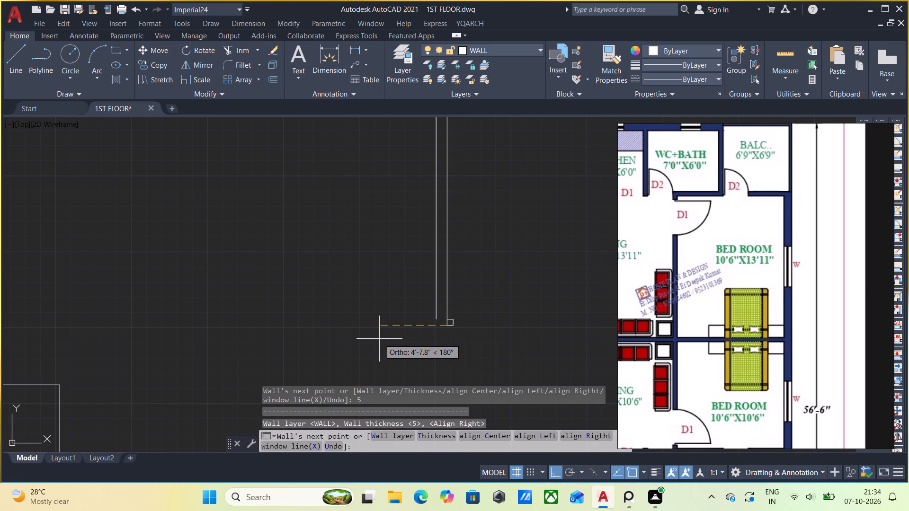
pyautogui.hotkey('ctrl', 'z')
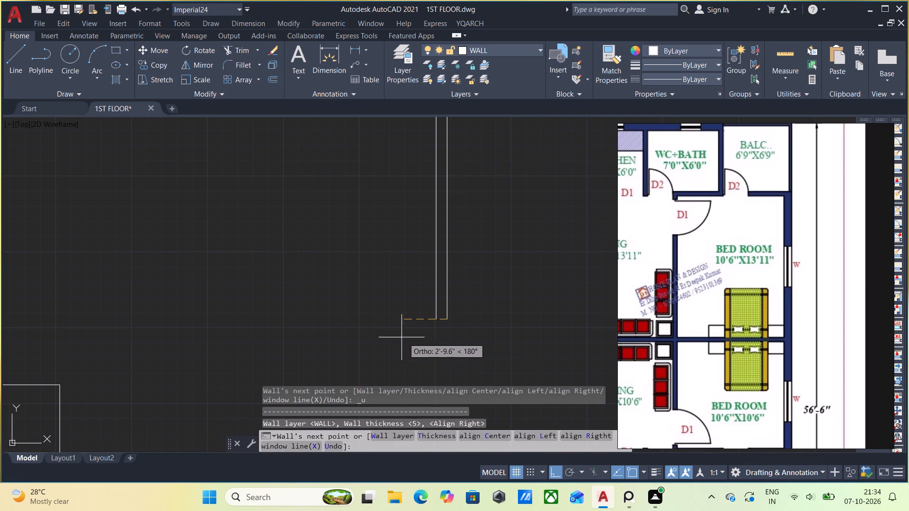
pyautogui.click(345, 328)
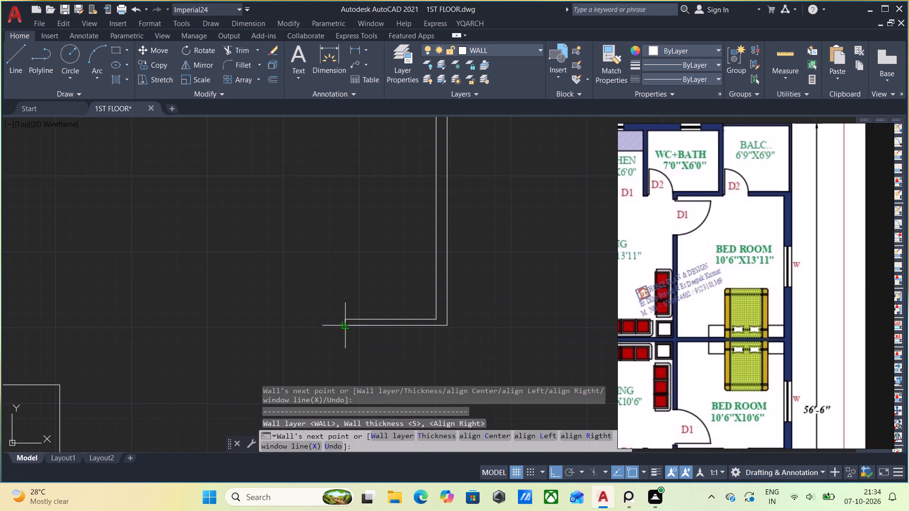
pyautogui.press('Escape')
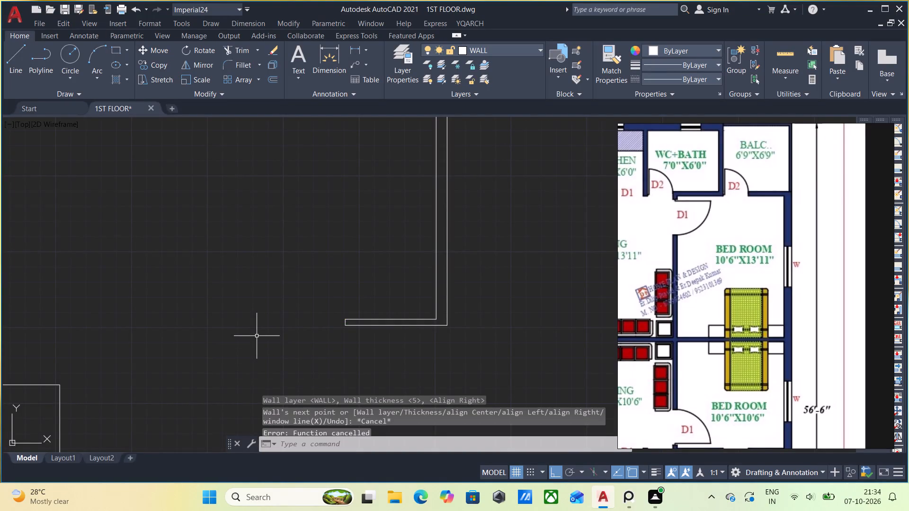
# Measure the bedroom's clear height between the top row's lower wall and the bottom wall using a linear dimension.
pyautogui.moveTo(435, 305); pyautogui.dragTo(429, 376, button='middle')
pyautogui.moveTo(384, 280); pyautogui.dragTo(385, 264, button='middle')
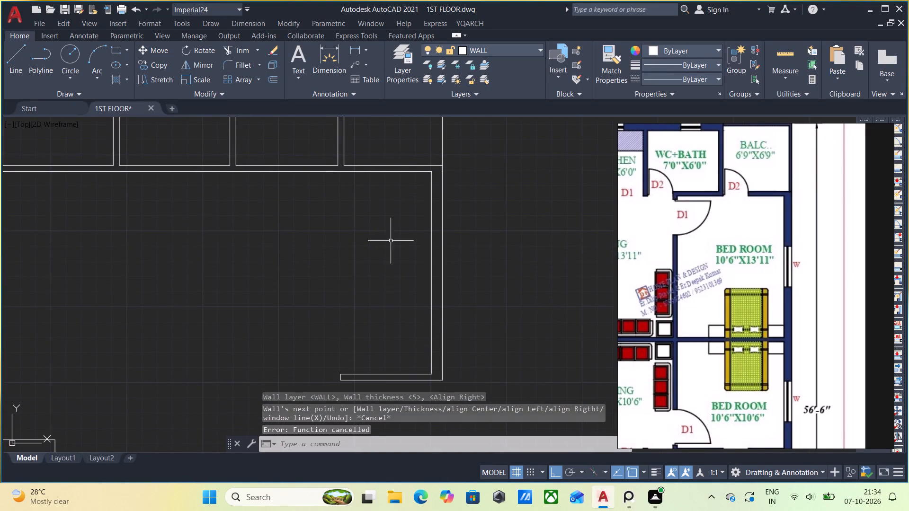
pyautogui.click(355, 52)
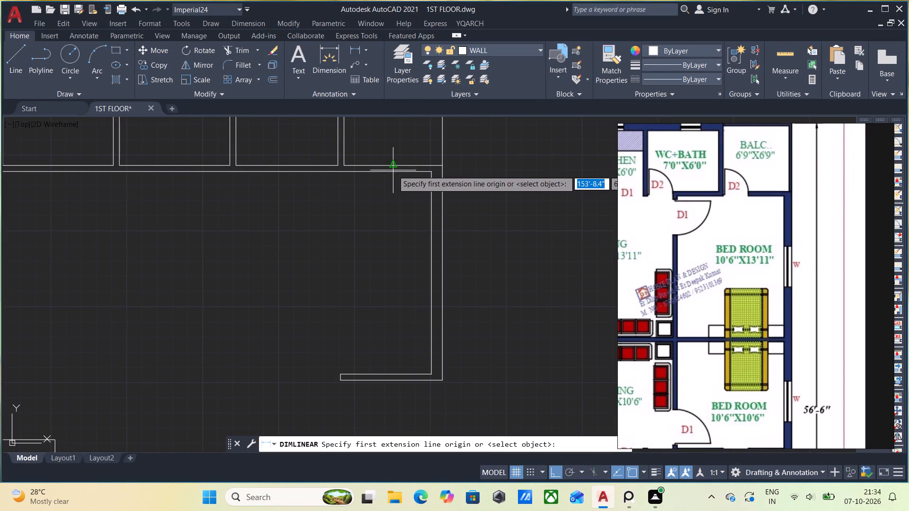
pyautogui.click(393, 175)
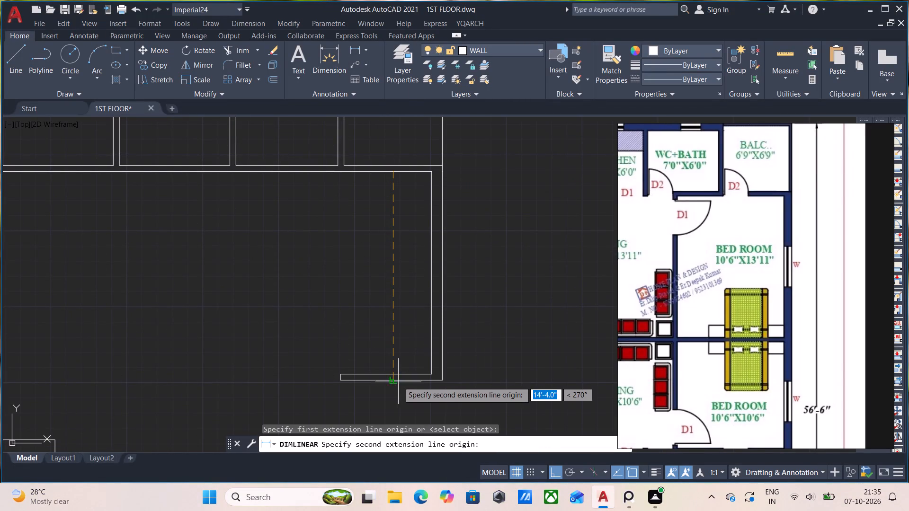
pyautogui.click(395, 376)
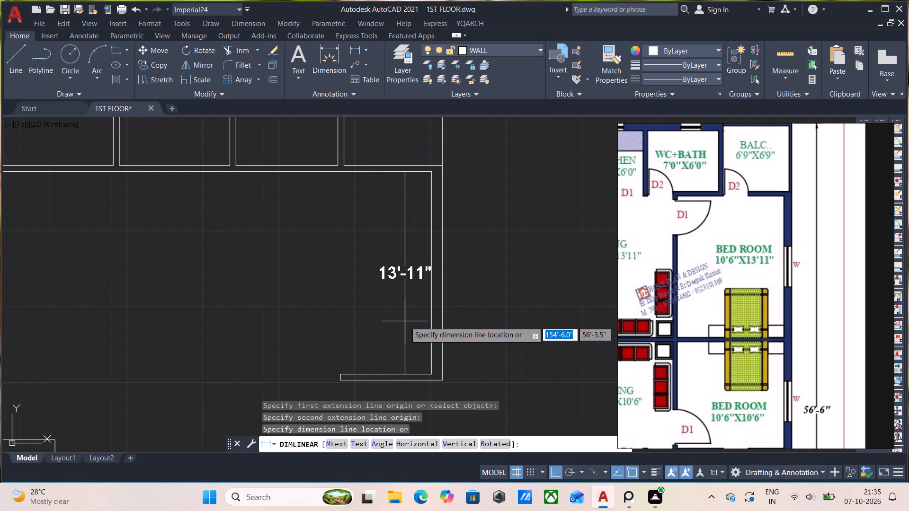
pyautogui.press('Escape')
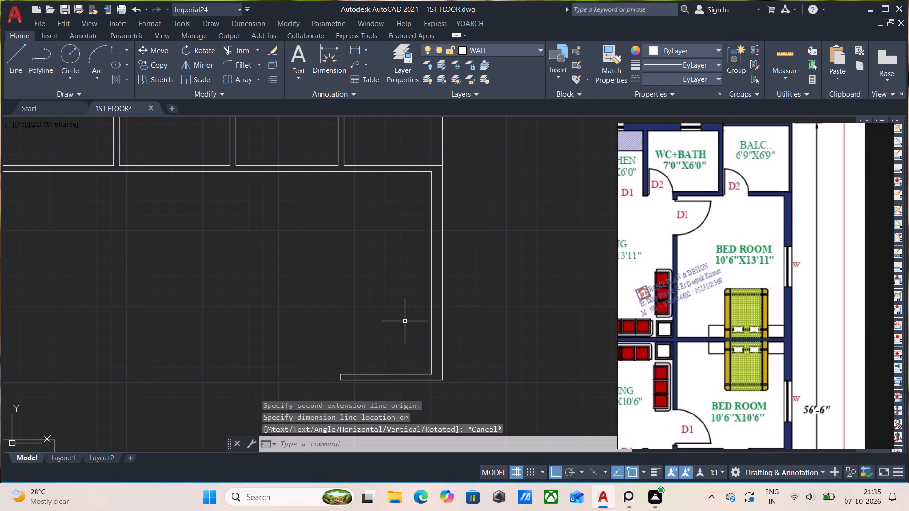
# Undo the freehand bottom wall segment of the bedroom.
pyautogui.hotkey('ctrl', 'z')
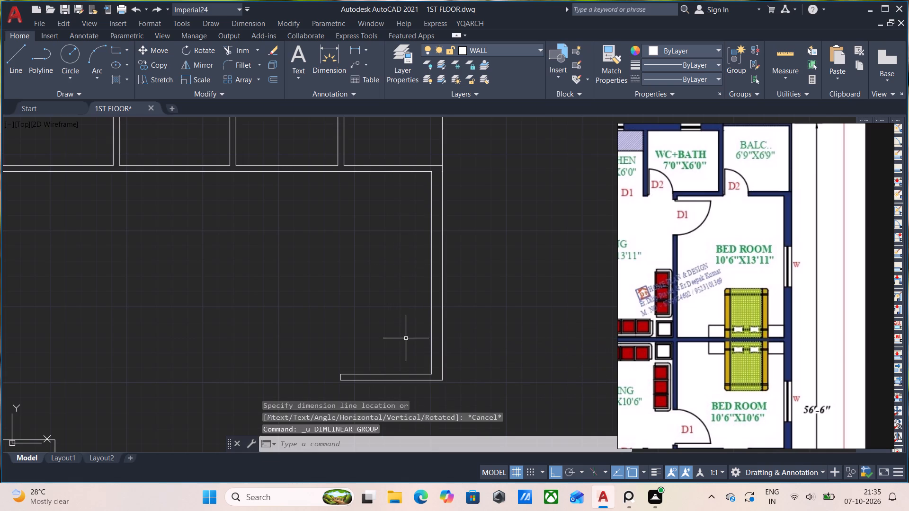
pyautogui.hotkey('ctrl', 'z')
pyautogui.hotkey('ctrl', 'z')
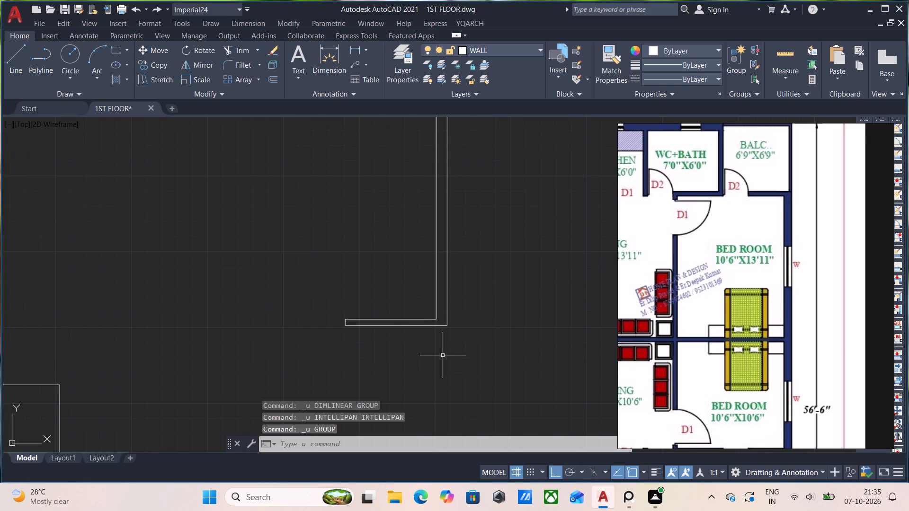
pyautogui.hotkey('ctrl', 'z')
# Draw a 10'6" YQArch wall leftward from the outer wall's bottom outer corner as the bedroom's bottom wall.
pyautogui.write('ww')
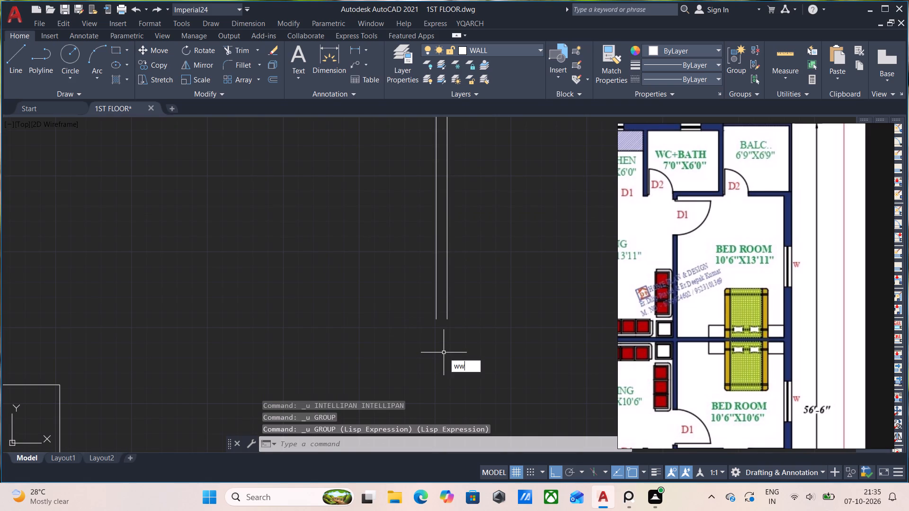
pyautogui.press('Return')
pyautogui.click(445, 320)
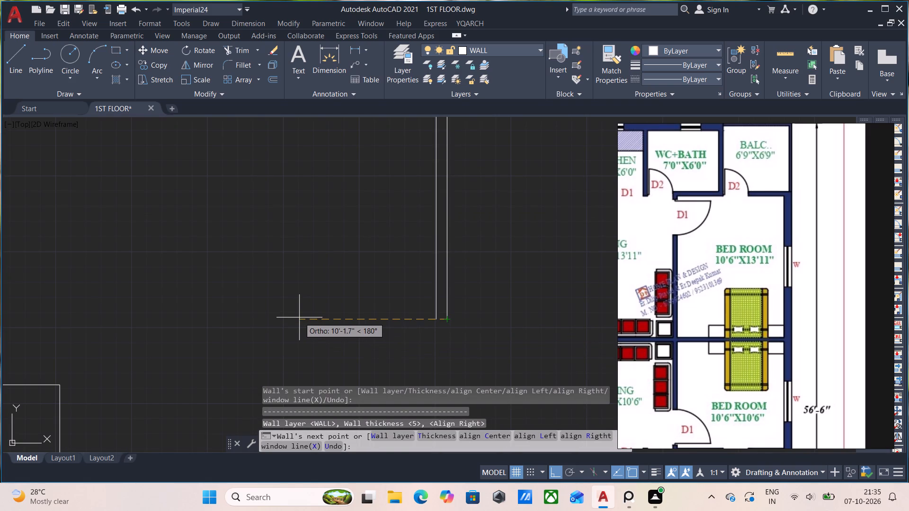
pyautogui.write("10'")
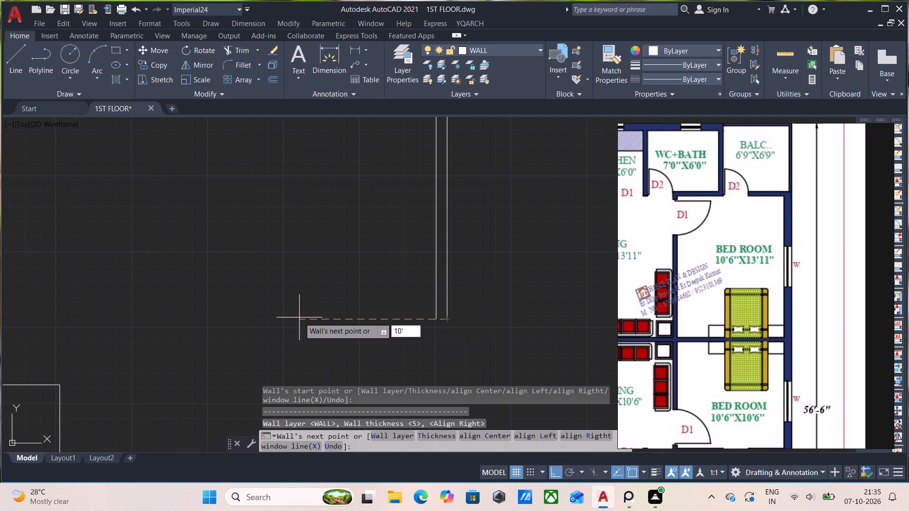
pyautogui.press('3')
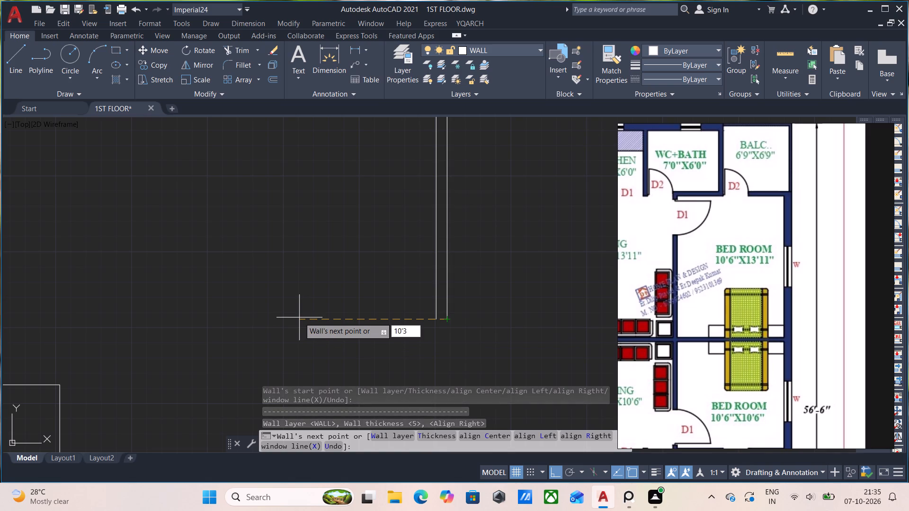
pyautogui.press('BackSpace')
pyautogui.write('6"')
pyautogui.press('Return')
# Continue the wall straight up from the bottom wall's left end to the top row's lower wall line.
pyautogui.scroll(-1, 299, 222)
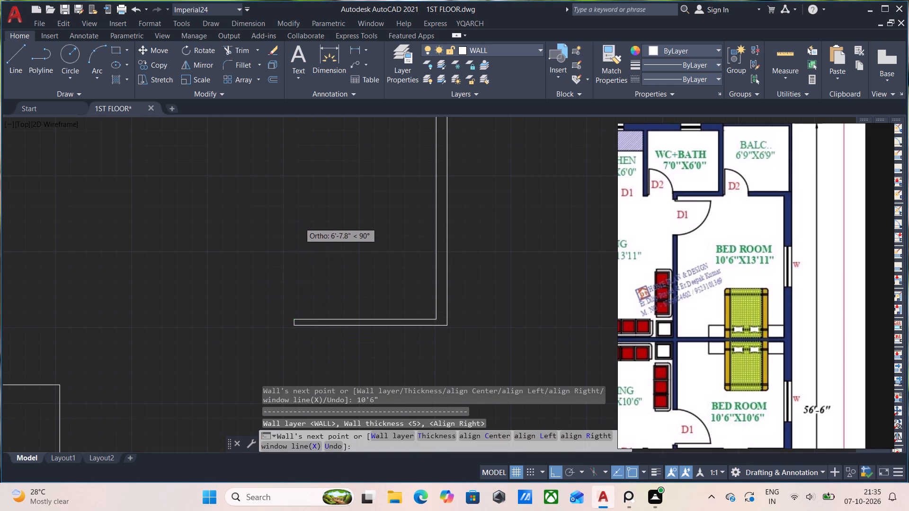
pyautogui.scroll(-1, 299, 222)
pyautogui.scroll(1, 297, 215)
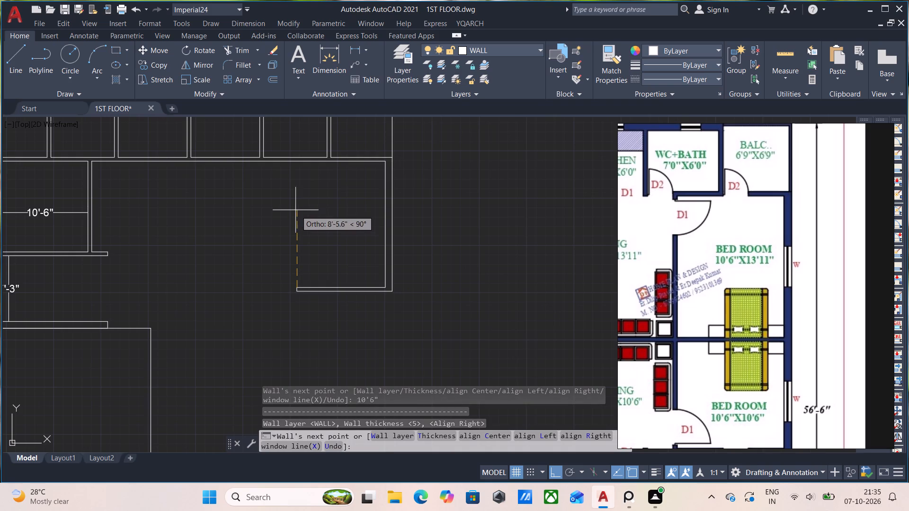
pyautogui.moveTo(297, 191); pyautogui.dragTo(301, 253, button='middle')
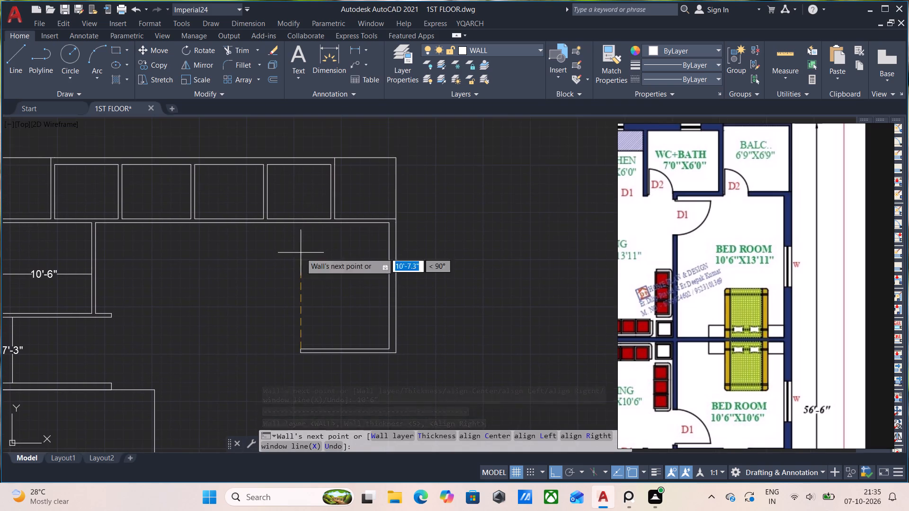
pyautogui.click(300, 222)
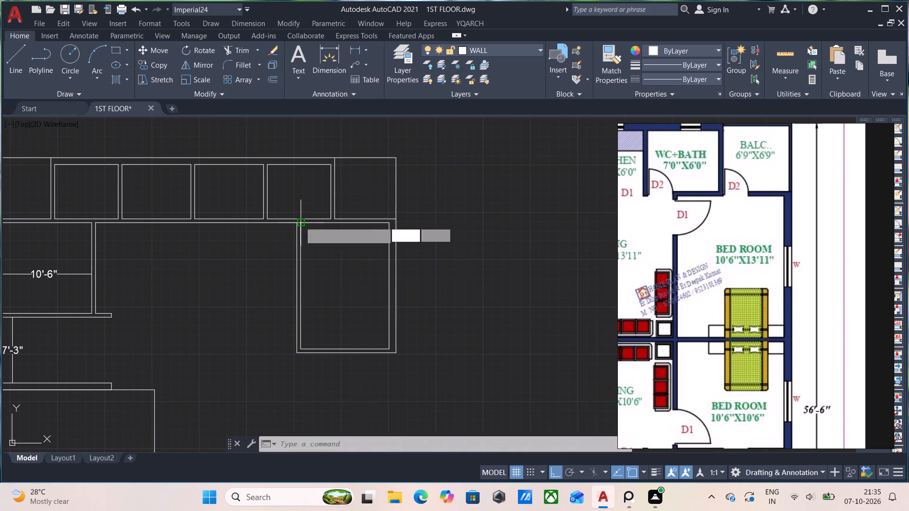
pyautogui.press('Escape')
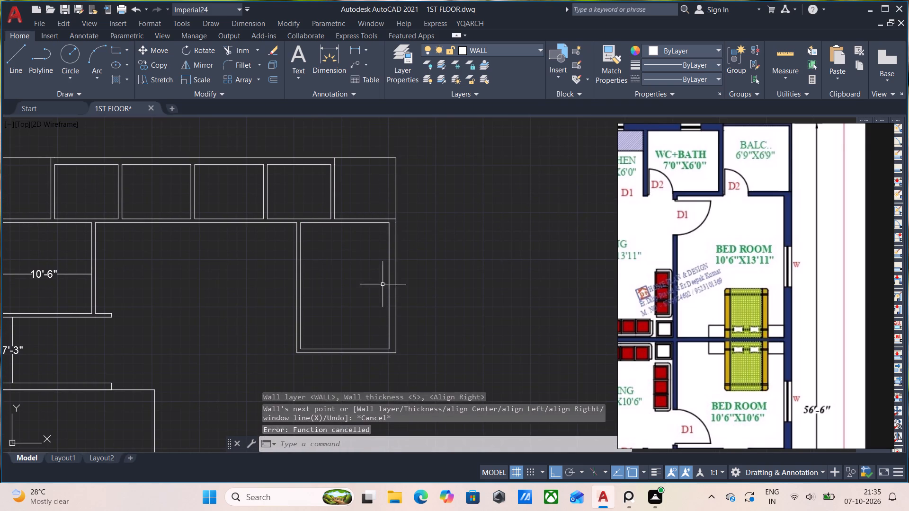
# Measure the inner width and height of the enclosed bedroom with Quick Measure.
pyautogui.click(783, 76)
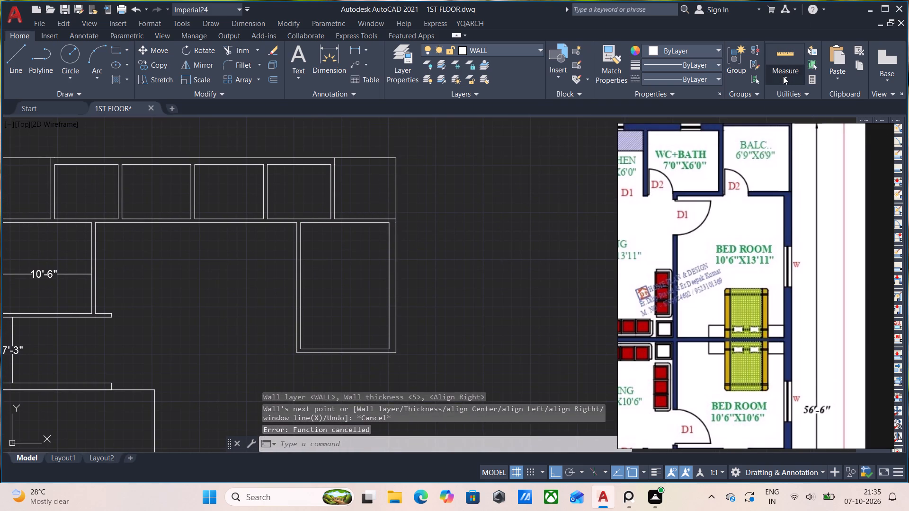
pyautogui.click(784, 103)
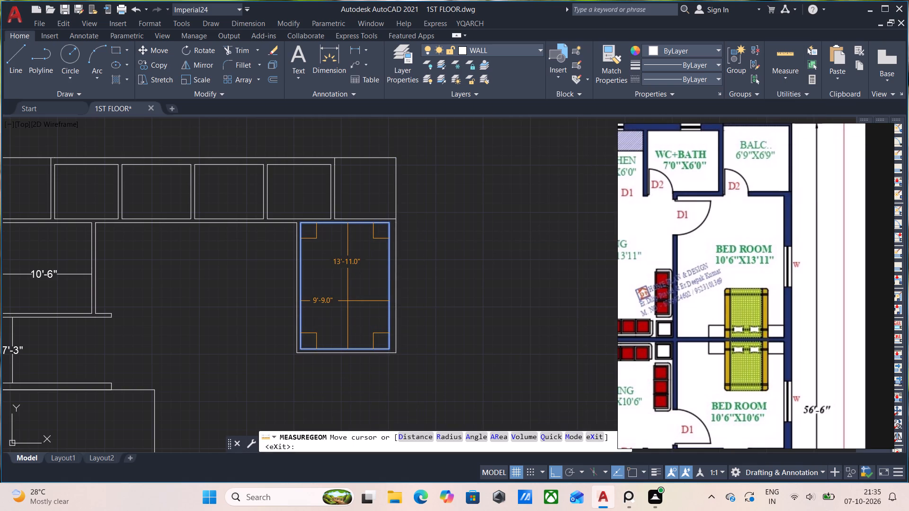
pyautogui.press('Escape')
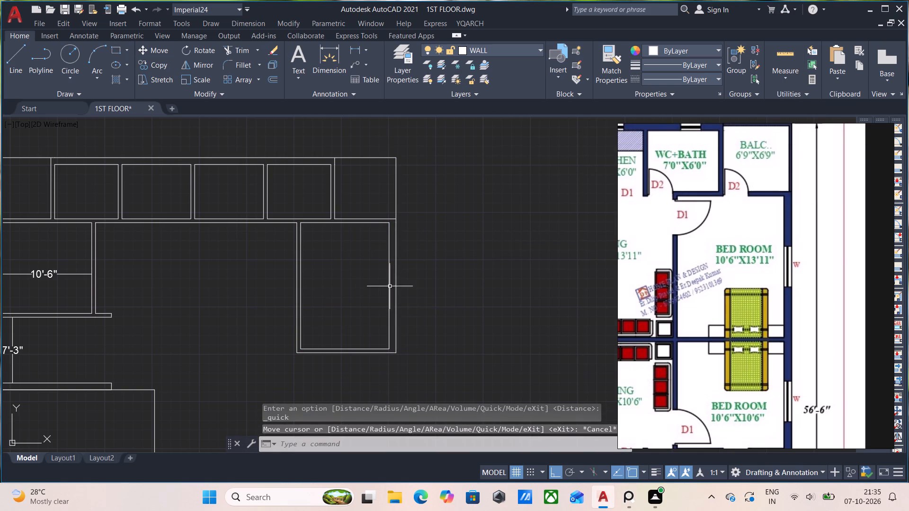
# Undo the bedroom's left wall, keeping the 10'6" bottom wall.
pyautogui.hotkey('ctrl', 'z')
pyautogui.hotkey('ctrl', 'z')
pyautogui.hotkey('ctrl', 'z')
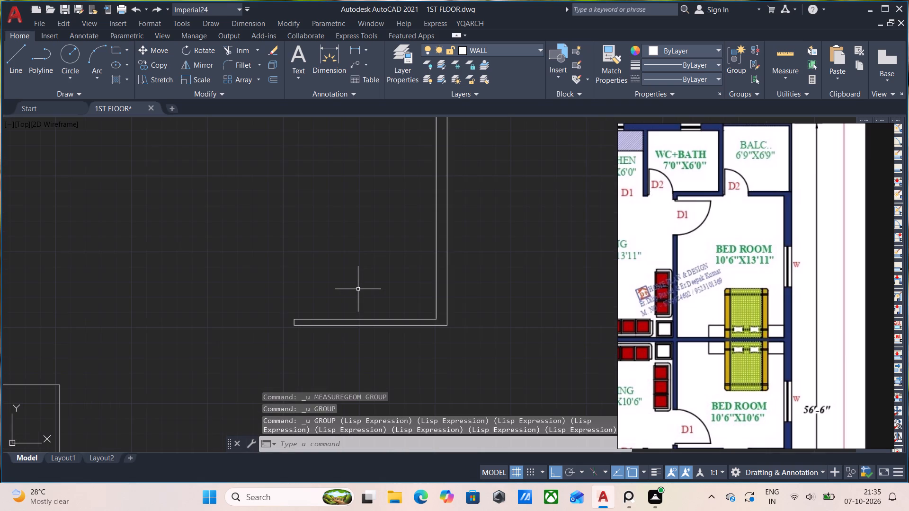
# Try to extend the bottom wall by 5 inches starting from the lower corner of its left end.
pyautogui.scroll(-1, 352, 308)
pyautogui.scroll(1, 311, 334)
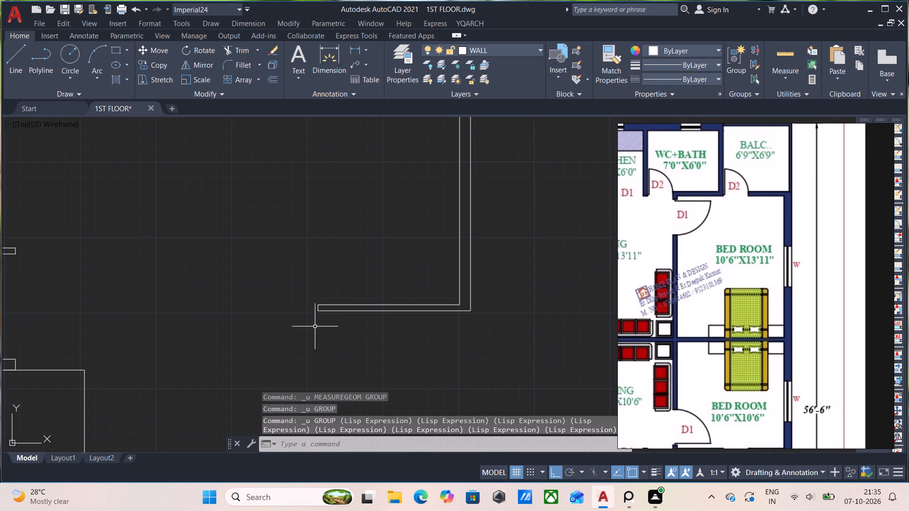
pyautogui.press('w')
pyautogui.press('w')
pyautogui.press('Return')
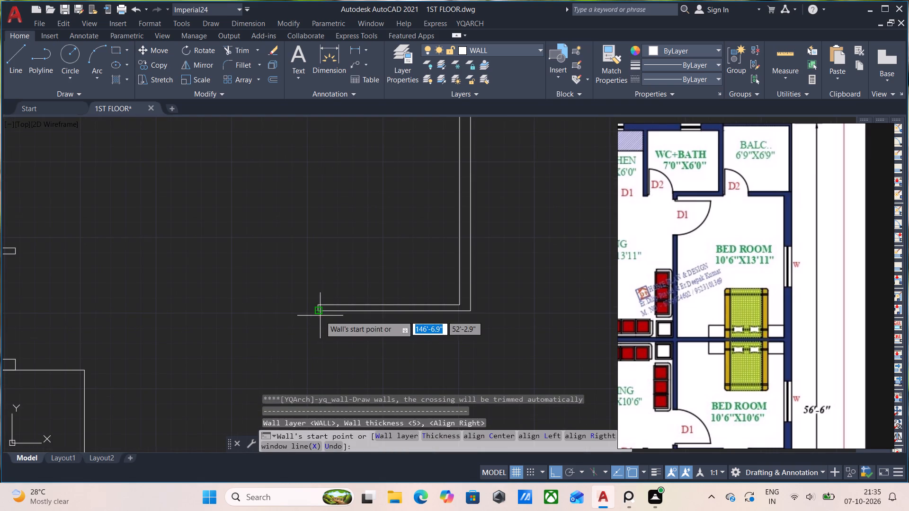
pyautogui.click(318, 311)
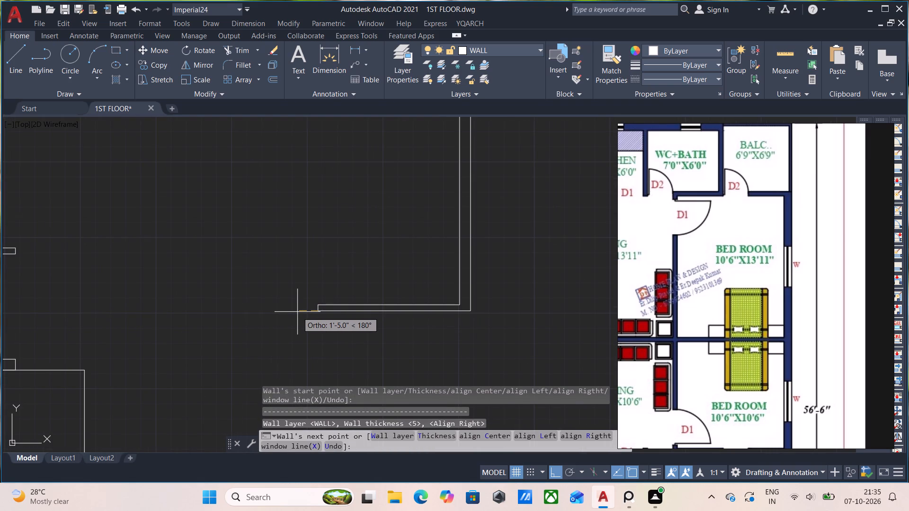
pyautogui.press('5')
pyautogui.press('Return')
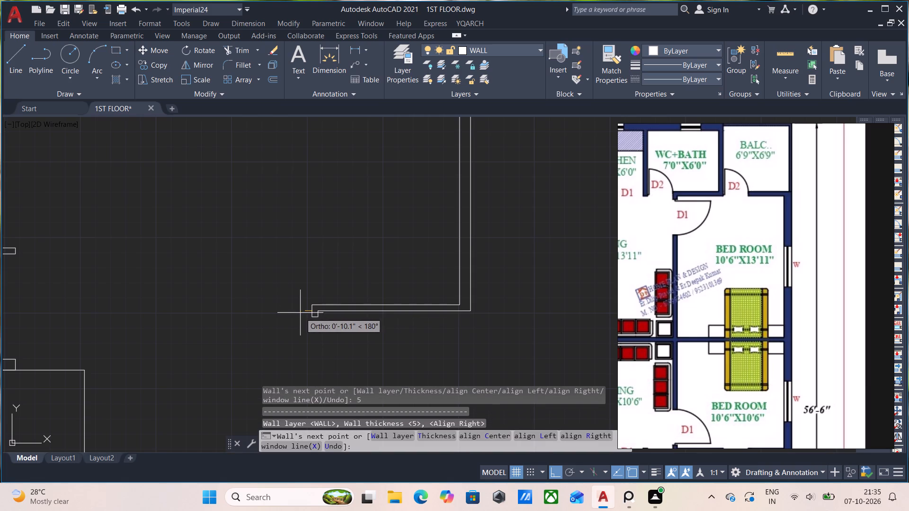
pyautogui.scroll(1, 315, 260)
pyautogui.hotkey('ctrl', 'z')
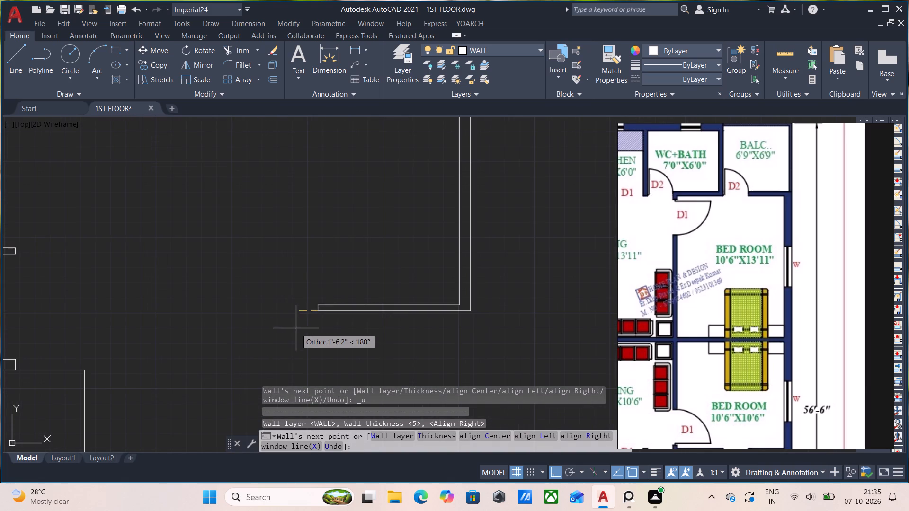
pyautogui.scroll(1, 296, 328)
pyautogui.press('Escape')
# Extend the bottom wall 5 inches leftward with the YQArch wall command from the upper corner of its left end.
pyautogui.write('ww')
pyautogui.press('Return')
pyautogui.click(328, 293)
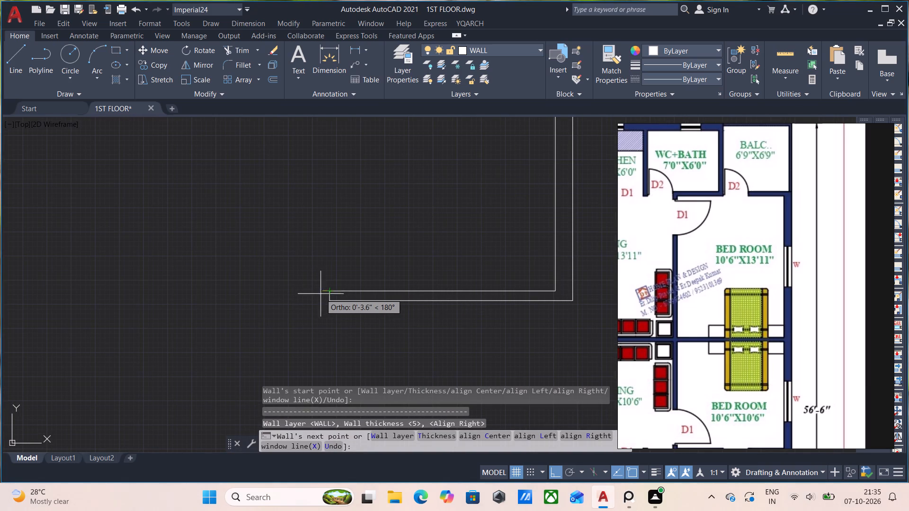
pyautogui.press('5')
pyautogui.press('Return')
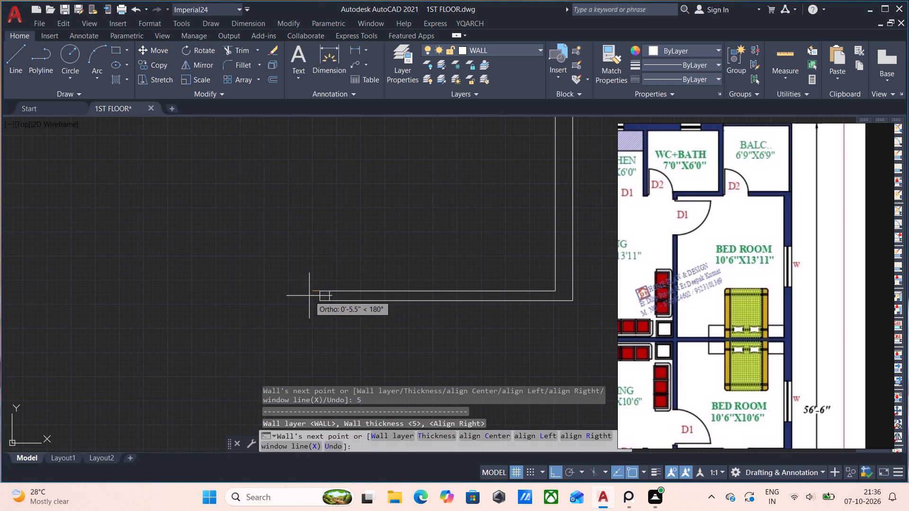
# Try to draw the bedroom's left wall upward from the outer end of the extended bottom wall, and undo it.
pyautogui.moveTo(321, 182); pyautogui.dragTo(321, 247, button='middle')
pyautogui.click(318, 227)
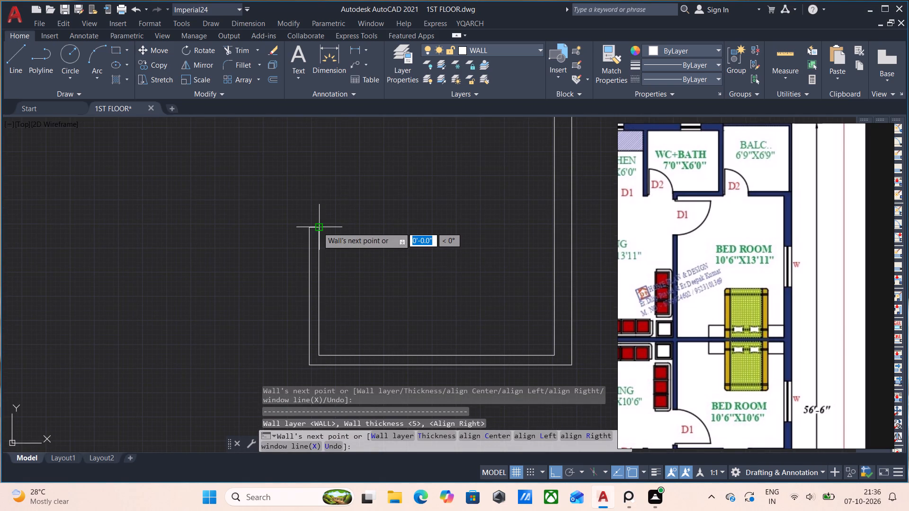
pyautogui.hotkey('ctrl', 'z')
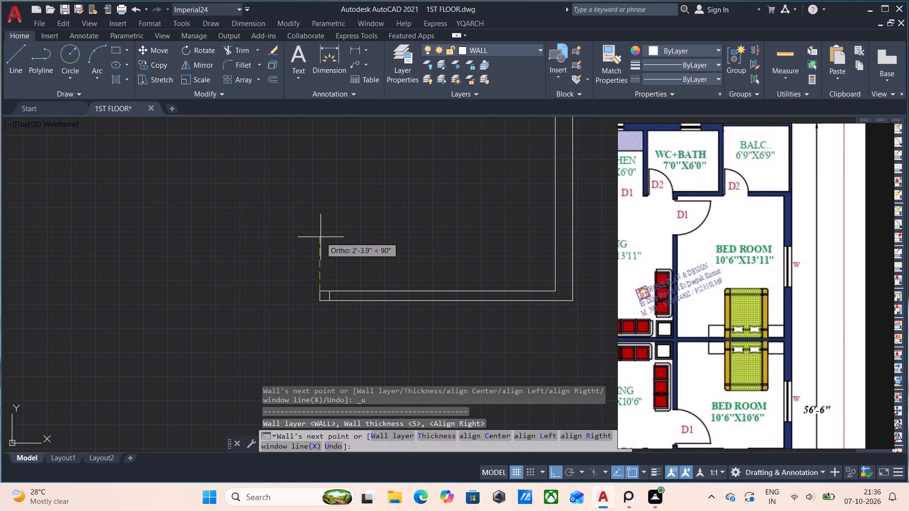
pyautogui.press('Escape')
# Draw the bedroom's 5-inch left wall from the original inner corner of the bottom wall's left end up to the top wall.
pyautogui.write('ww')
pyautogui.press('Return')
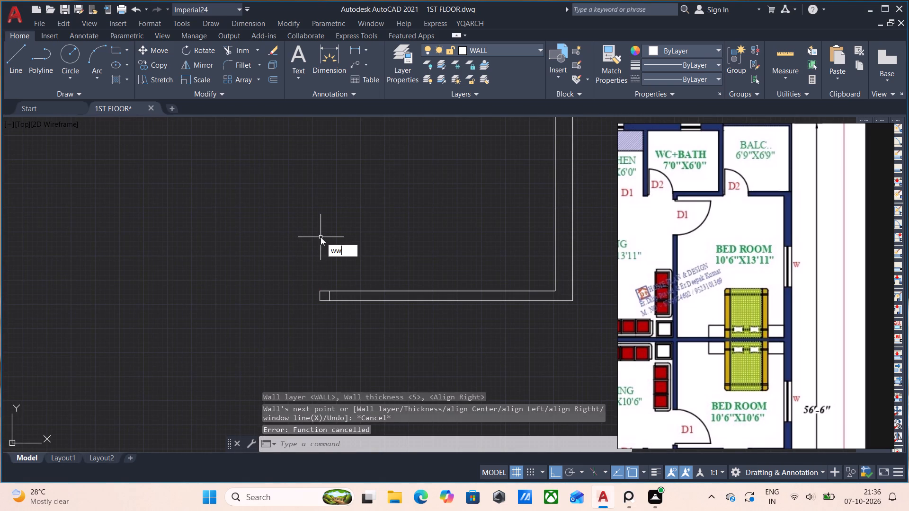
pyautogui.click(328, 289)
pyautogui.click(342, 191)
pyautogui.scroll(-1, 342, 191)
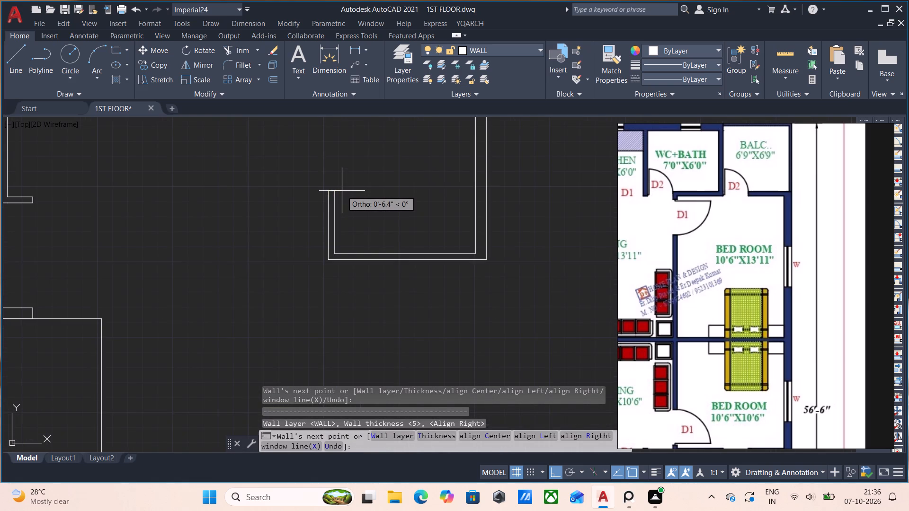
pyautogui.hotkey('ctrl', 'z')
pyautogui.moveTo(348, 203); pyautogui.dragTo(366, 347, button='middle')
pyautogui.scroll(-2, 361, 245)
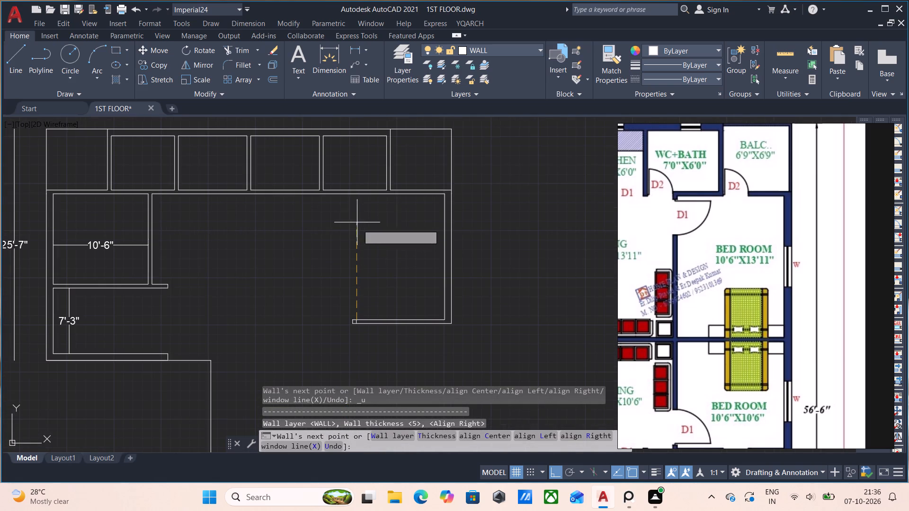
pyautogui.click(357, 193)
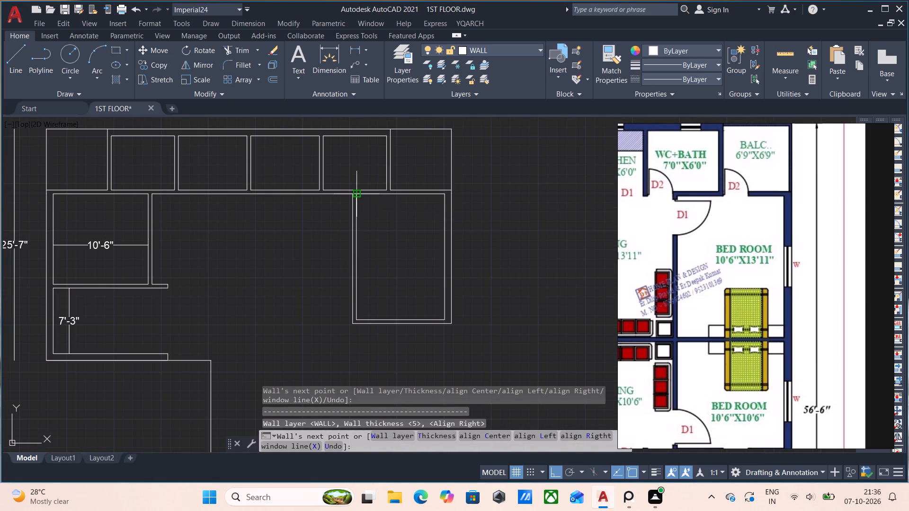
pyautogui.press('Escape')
# Measure the inner width and height of the enclosed right-hand bedroom with Quick Measure.
pyautogui.click(786, 85)
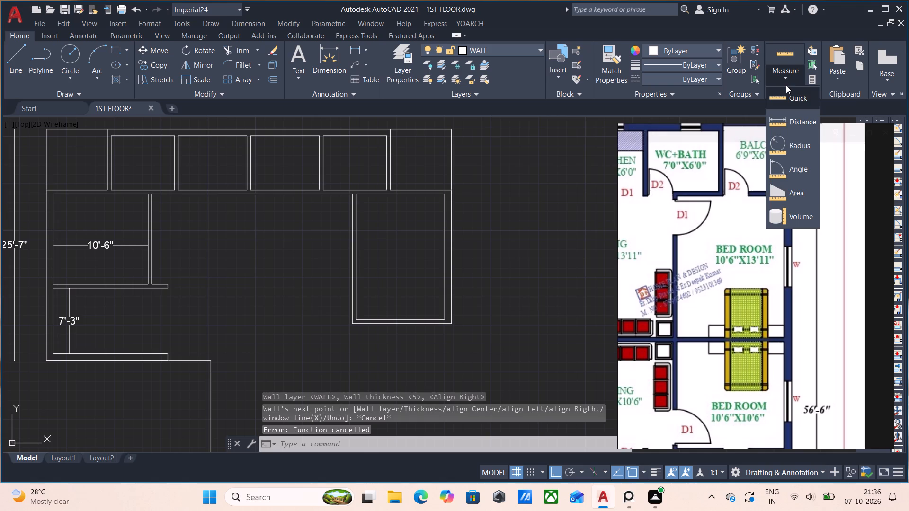
pyautogui.click(785, 97)
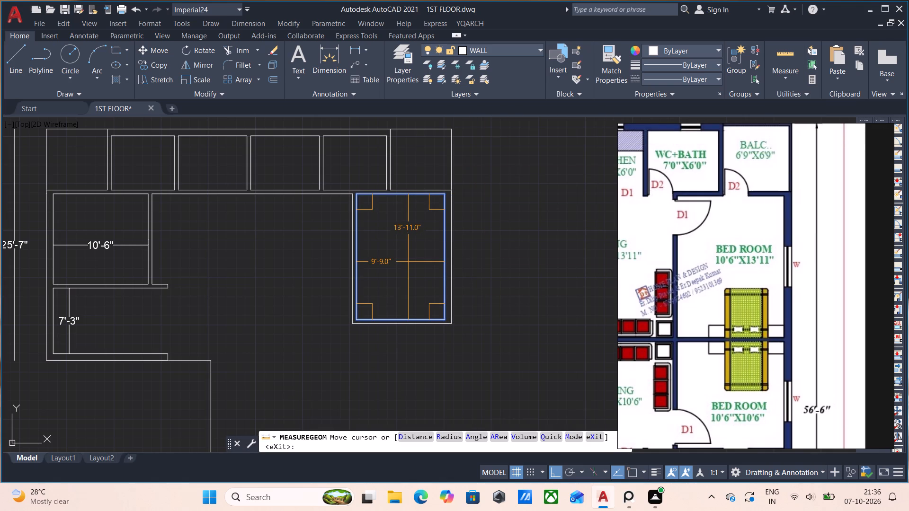
pyautogui.press('Escape')
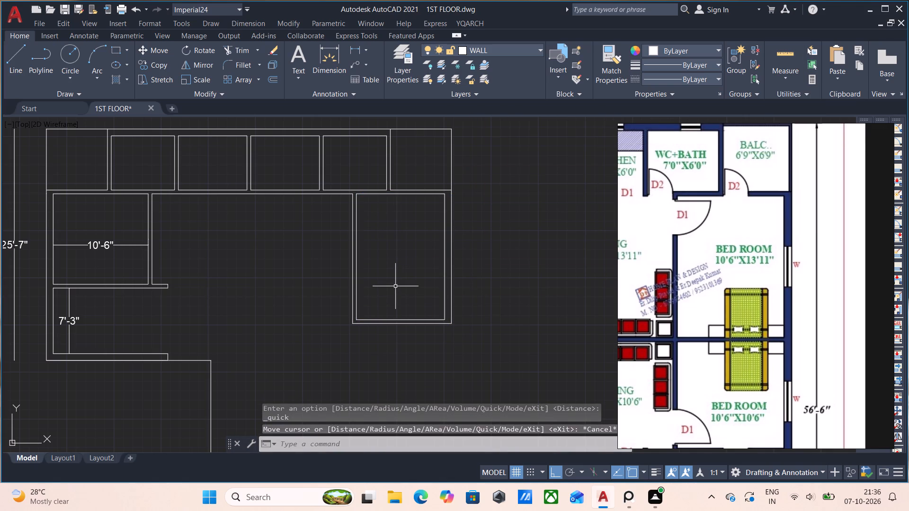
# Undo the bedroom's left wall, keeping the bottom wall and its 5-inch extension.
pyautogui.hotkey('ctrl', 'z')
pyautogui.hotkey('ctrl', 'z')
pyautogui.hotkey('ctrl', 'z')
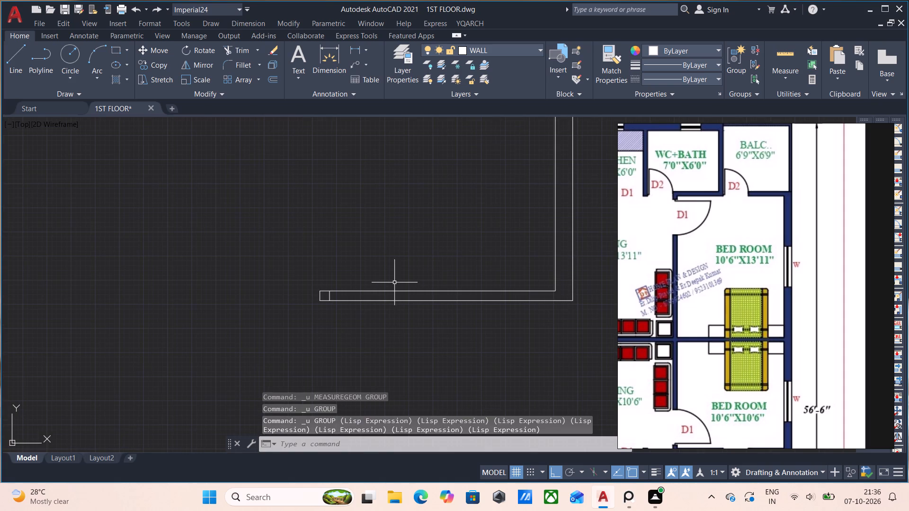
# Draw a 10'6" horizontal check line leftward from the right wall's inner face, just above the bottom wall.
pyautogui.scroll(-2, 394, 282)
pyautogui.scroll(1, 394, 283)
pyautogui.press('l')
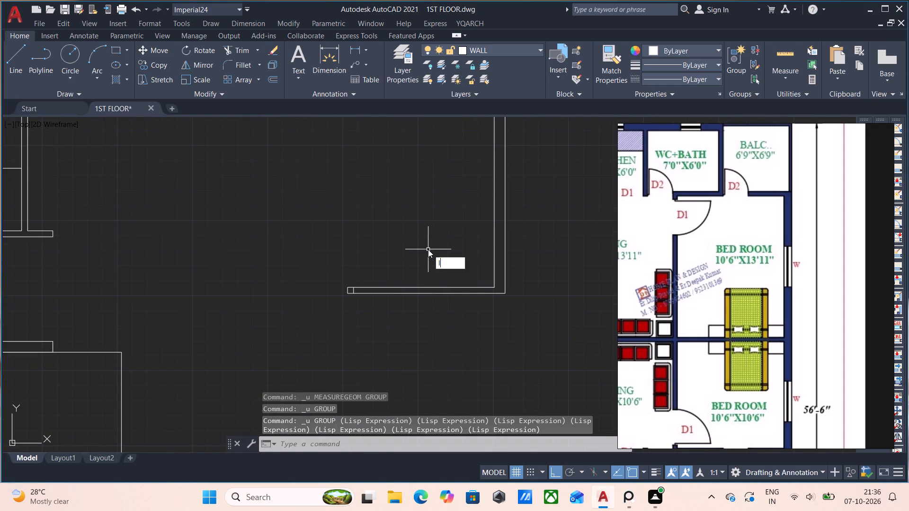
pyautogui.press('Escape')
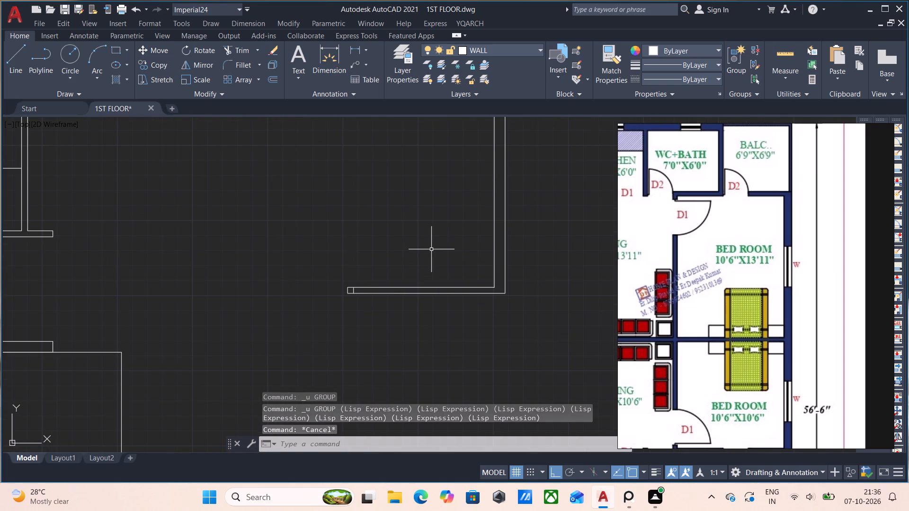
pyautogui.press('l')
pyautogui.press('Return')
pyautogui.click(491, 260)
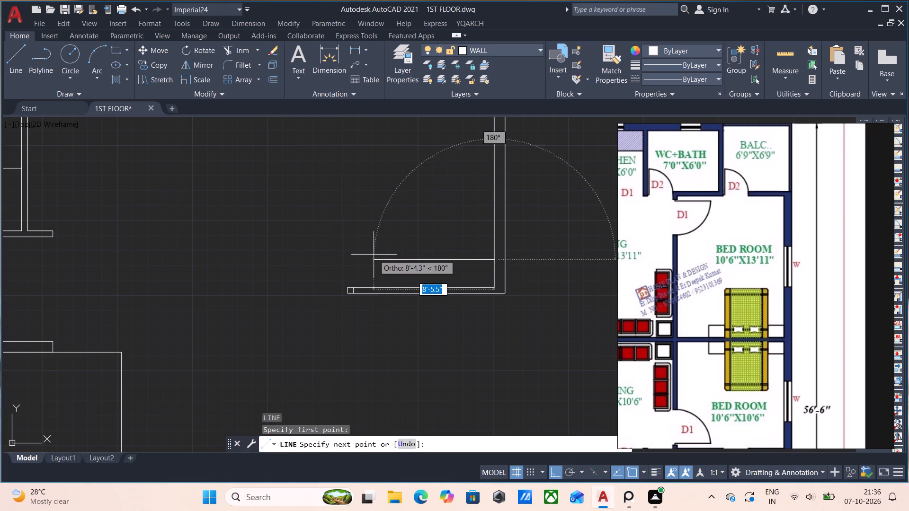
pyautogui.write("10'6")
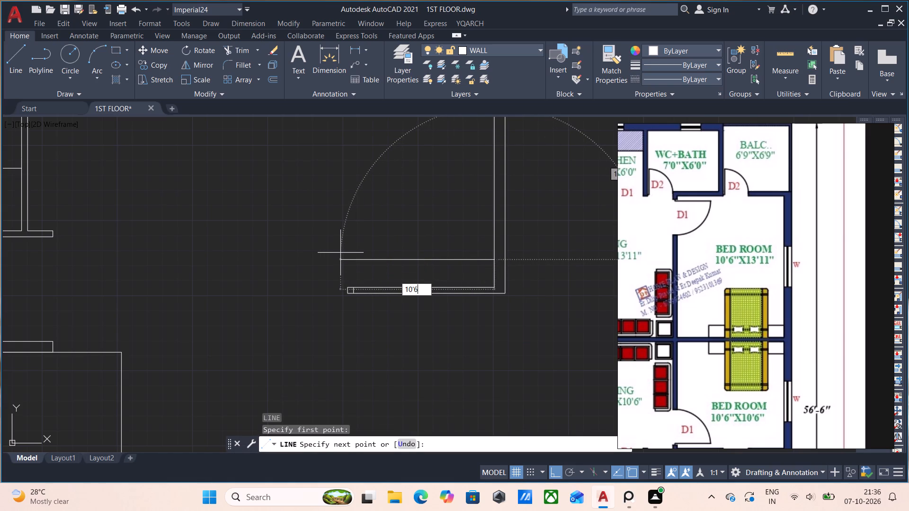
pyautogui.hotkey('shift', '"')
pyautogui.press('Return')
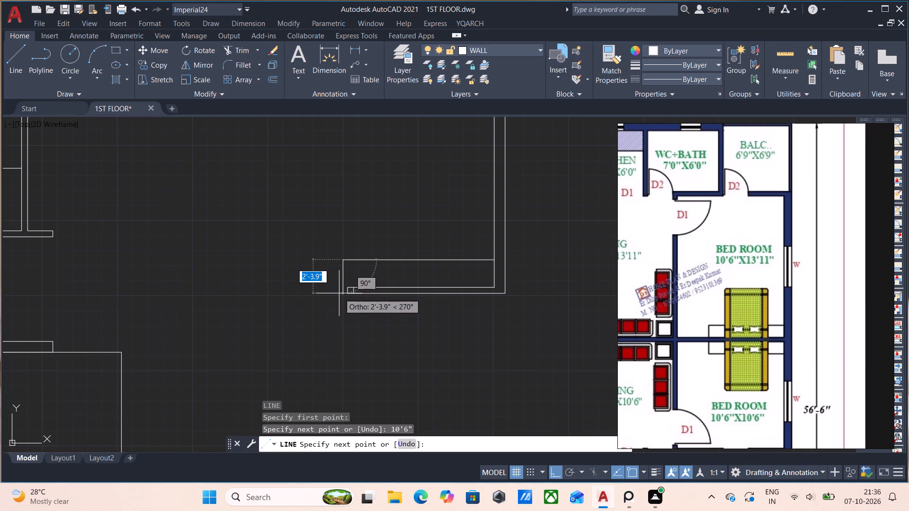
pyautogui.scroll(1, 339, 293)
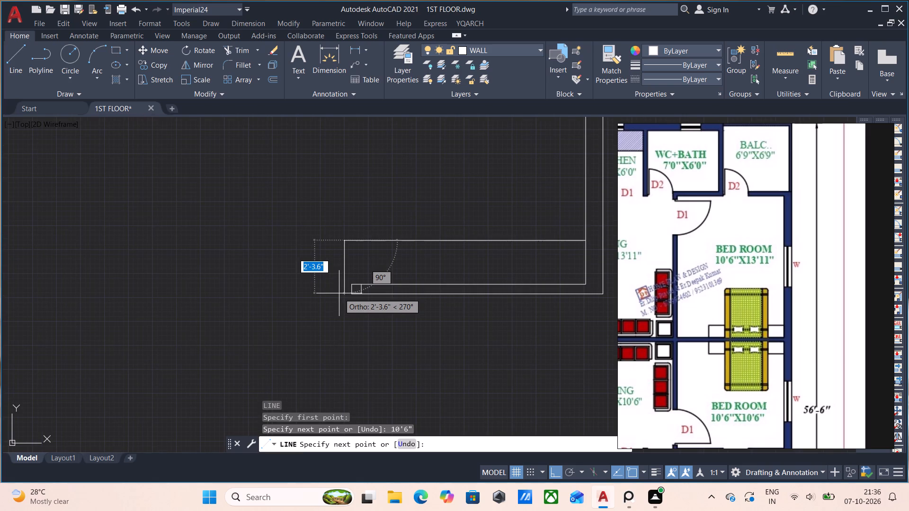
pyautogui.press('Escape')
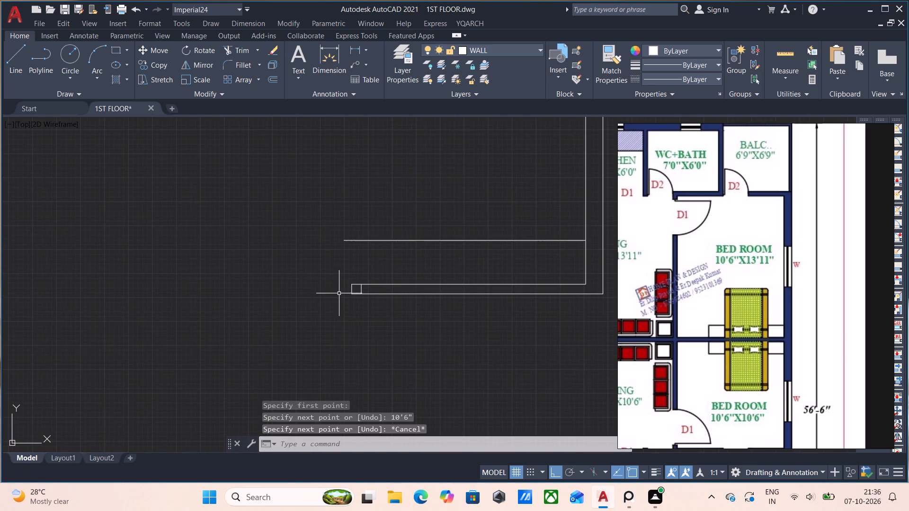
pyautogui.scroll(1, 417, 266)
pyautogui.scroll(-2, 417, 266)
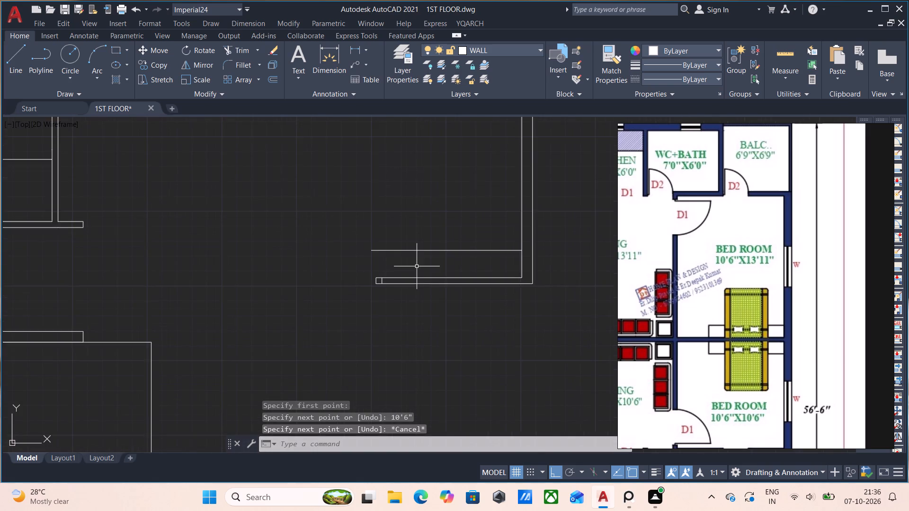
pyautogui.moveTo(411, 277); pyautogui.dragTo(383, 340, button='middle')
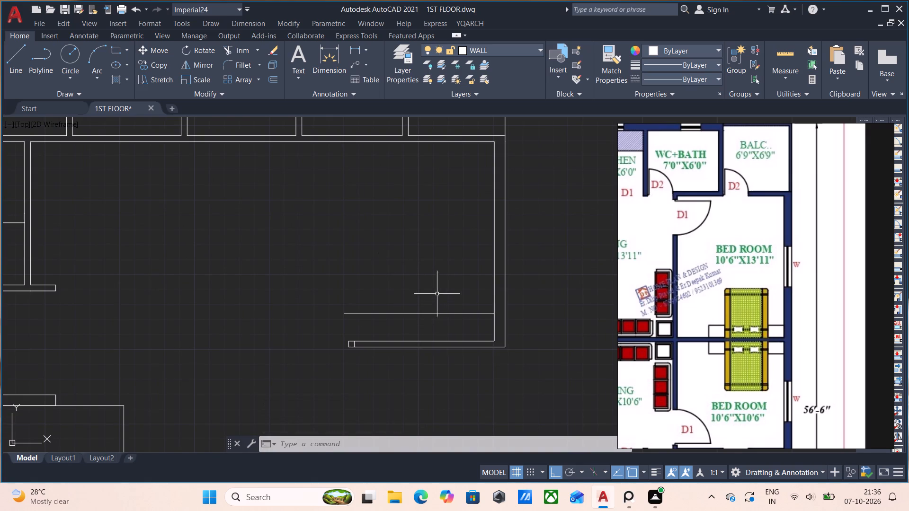
# Undo the check line, the 5-inch extension and the bedroom's bottom wall, leaving the right wall open-ended.
pyautogui.hotkey('ctrl', 'z')
pyautogui.hotkey('ctrl', 'z')
pyautogui.hotkey('ctrl', 'z')
pyautogui.hotkey('ctrl', 'z')
pyautogui.hotkey('ctrl', 'z')
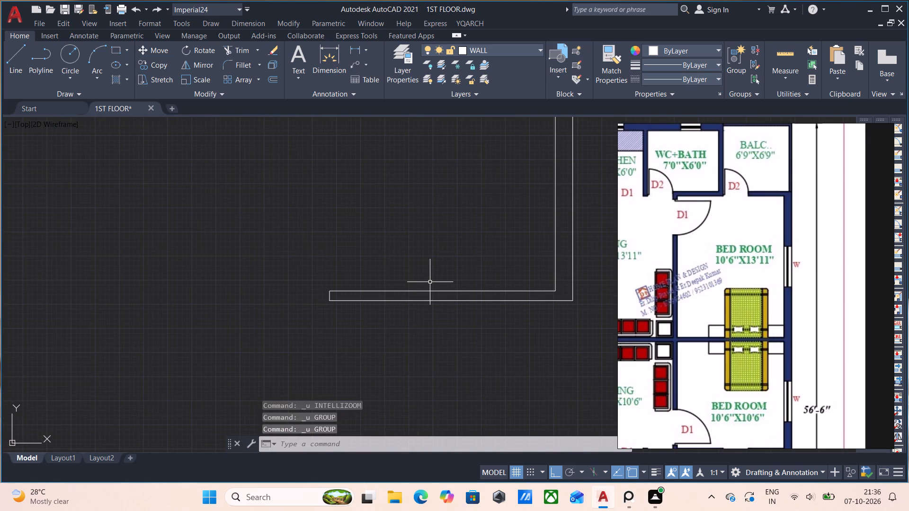
pyautogui.hotkey('ctrl', 'z')
pyautogui.hotkey('ctrl', 'z')
pyautogui.hotkey('ctrl', 'z')
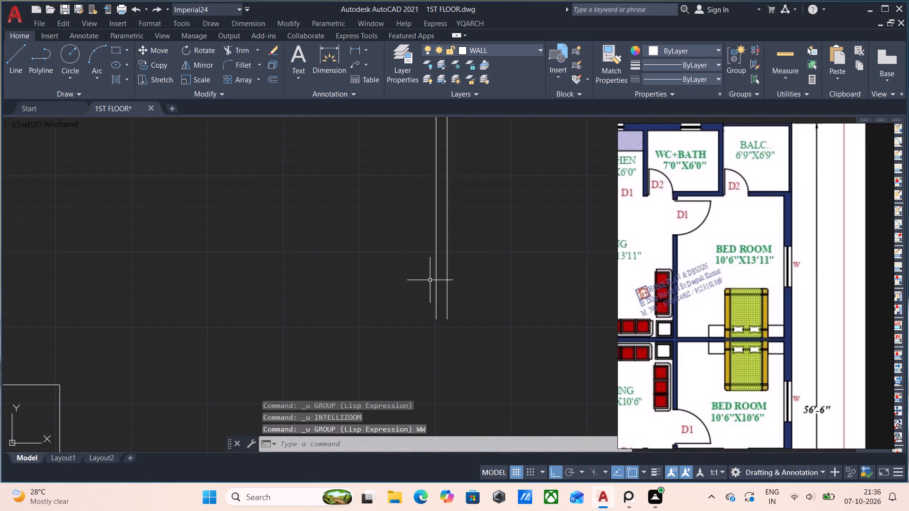
# Start the YQArch wall command and set the wall thickness to 9.
pyautogui.scroll(1, 450, 325)
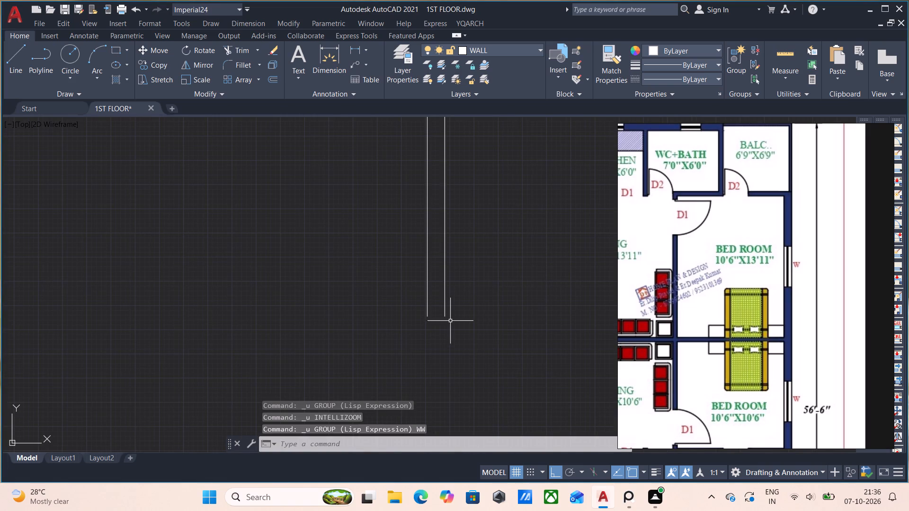
pyautogui.write('ww')
pyautogui.press('Return')
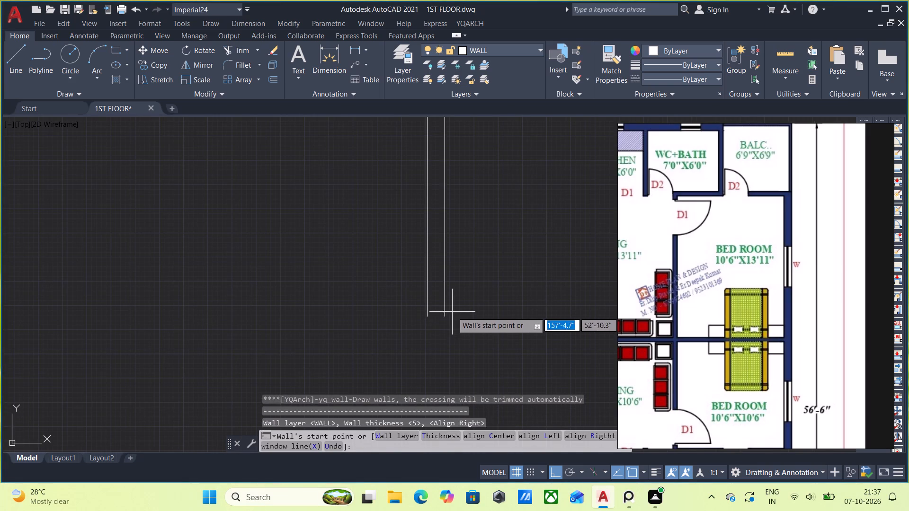
pyautogui.click(444, 437)
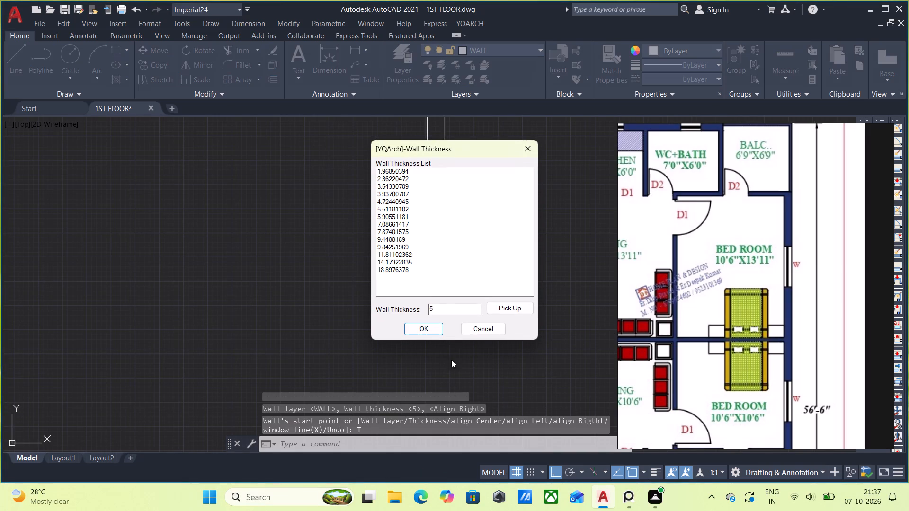
pyautogui.click(443, 307)
pyautogui.press('BackSpace')
pyautogui.press('9')
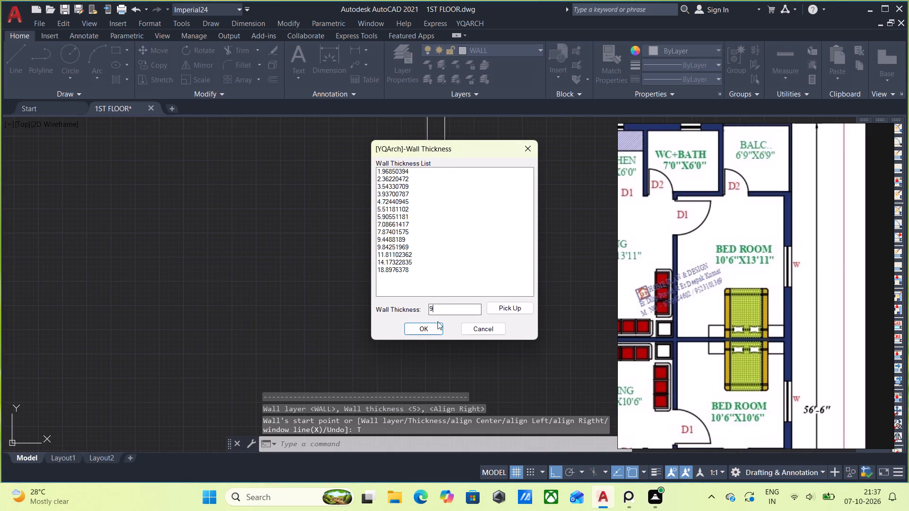
pyautogui.click(432, 331)
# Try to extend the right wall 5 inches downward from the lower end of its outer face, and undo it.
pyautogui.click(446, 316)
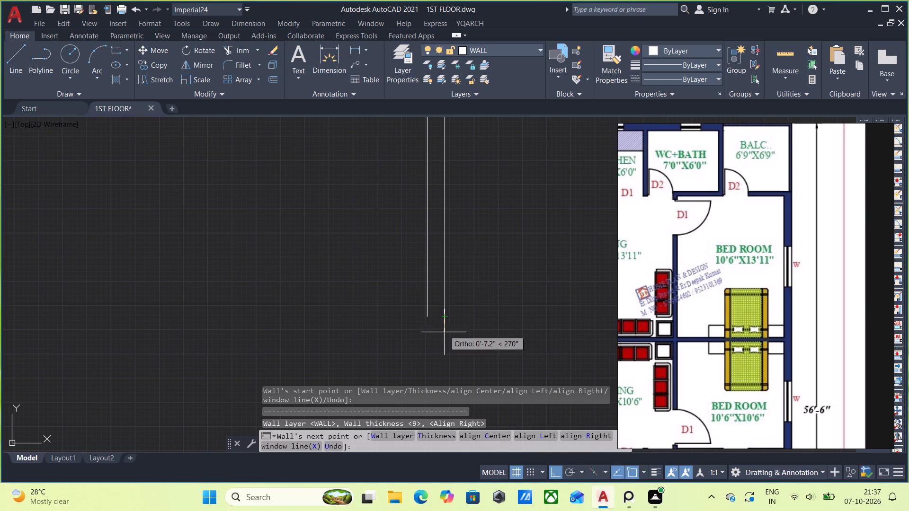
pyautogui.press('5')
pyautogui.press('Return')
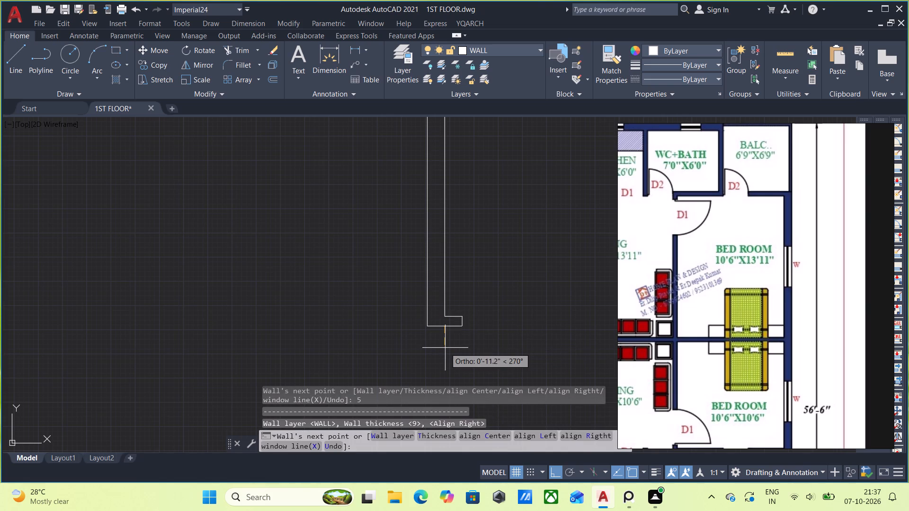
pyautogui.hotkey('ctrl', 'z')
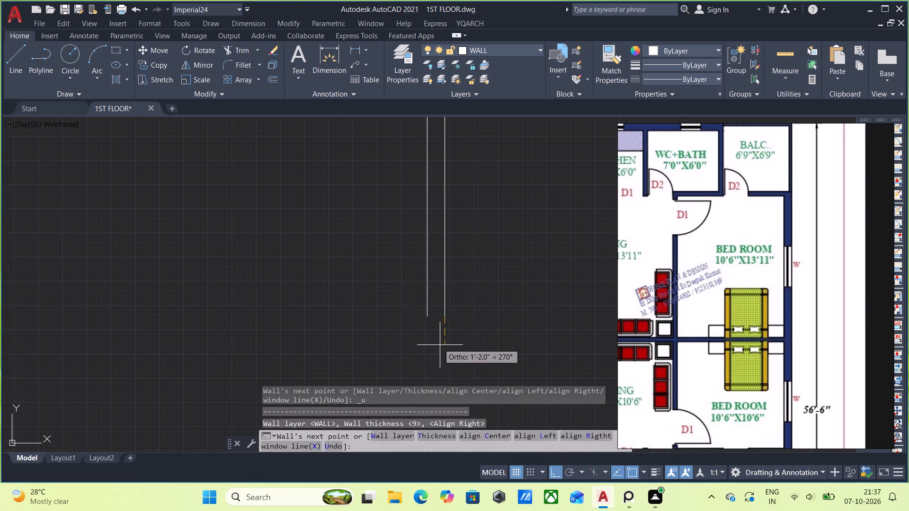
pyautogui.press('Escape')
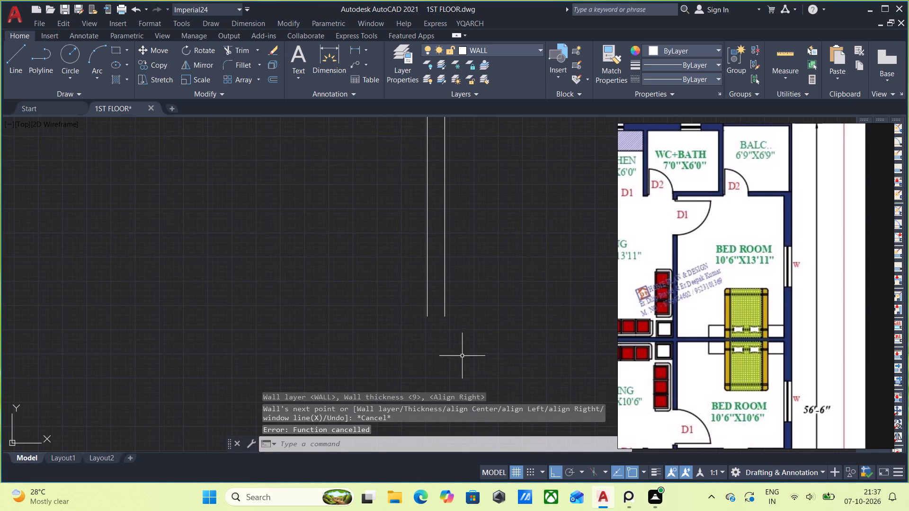
# Extend the 9-inch right wall 5 inches downward with the YQArch wall command from the lower end of its inner face.
pyautogui.press('space')
pyautogui.click(426, 314)
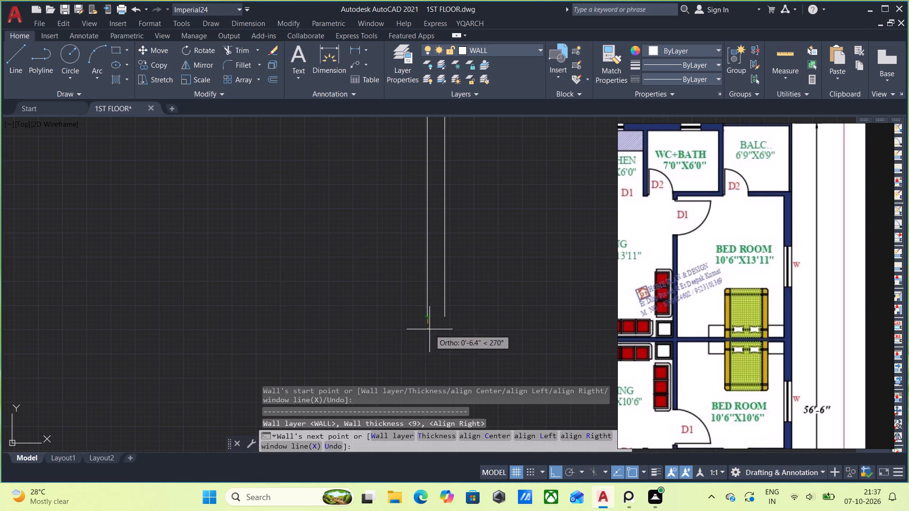
pyautogui.press('5')
pyautogui.press('Return')
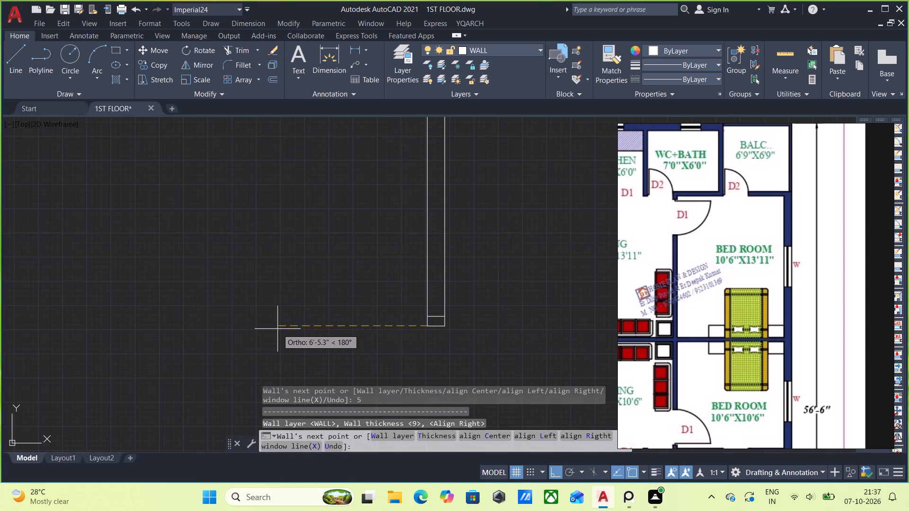
# Set the wall thickness to 5 for continuing from the extended right wall's lower inner corner.
pyautogui.click(437, 433)
pyautogui.click(442, 310)
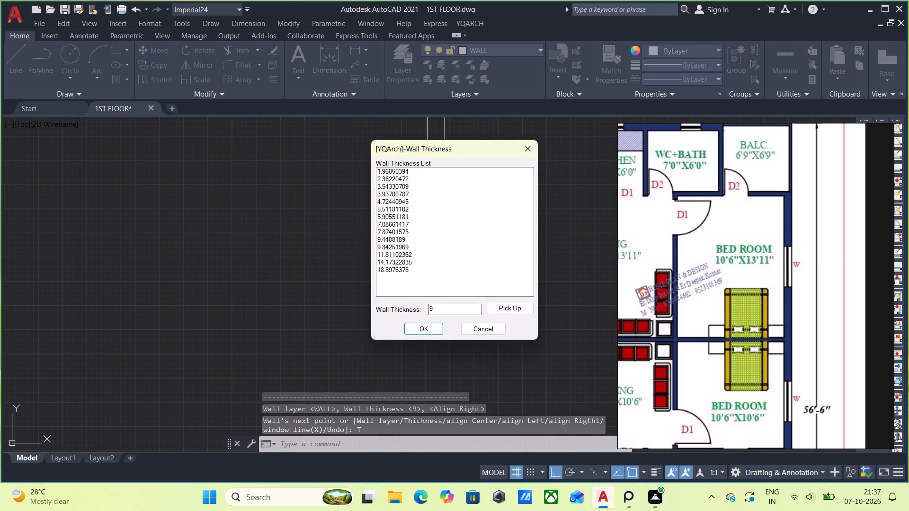
pyautogui.press('BackSpace')
pyautogui.press('5')
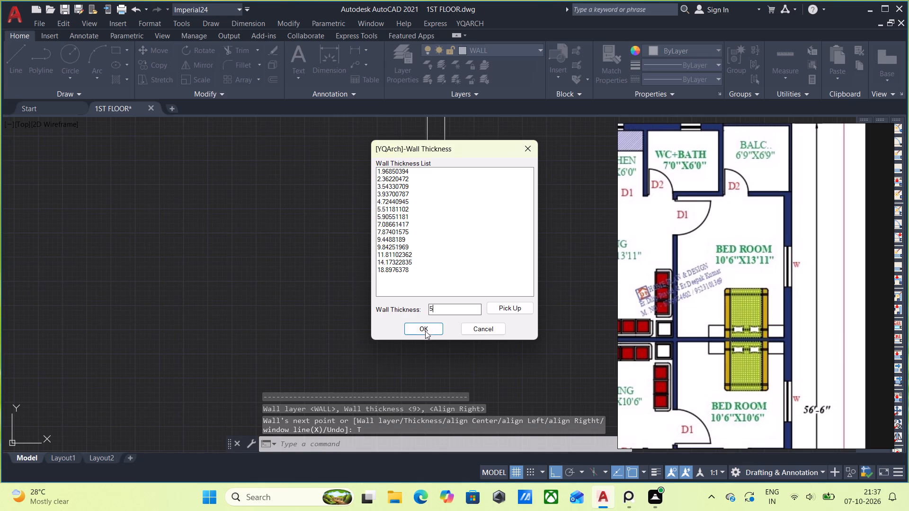
pyautogui.click(425, 330)
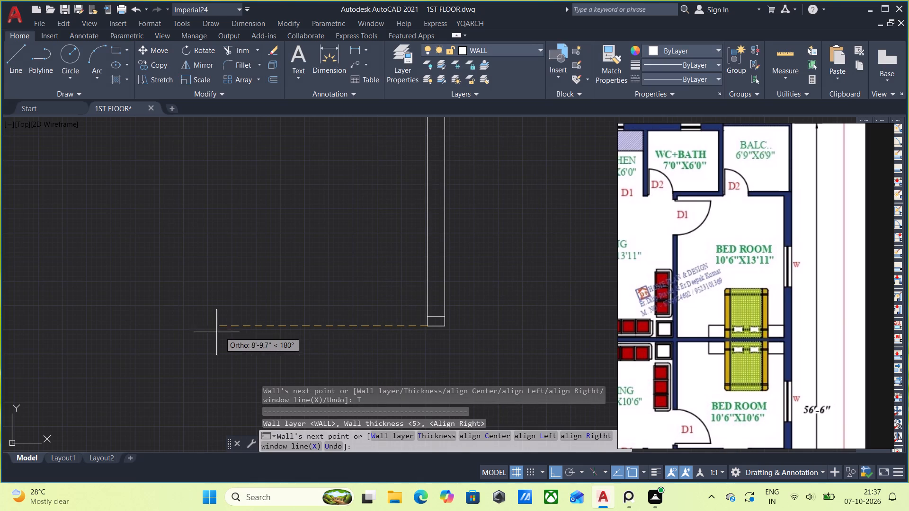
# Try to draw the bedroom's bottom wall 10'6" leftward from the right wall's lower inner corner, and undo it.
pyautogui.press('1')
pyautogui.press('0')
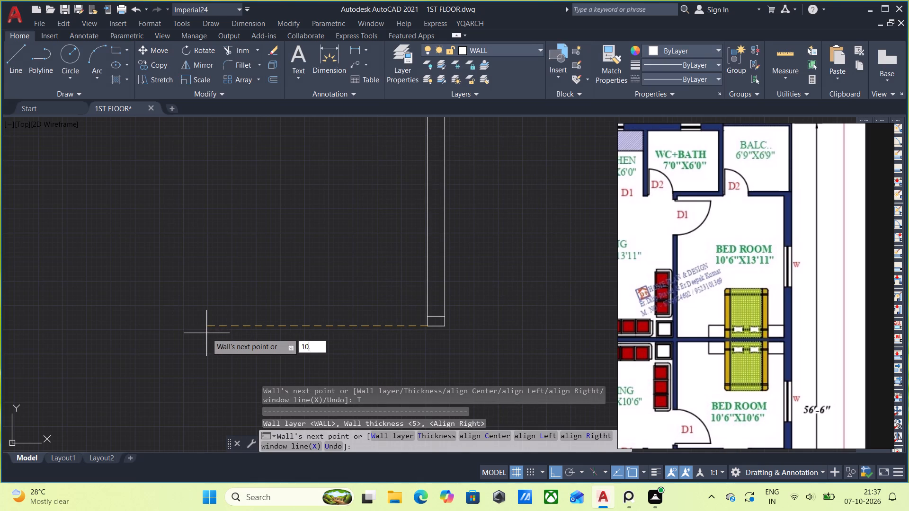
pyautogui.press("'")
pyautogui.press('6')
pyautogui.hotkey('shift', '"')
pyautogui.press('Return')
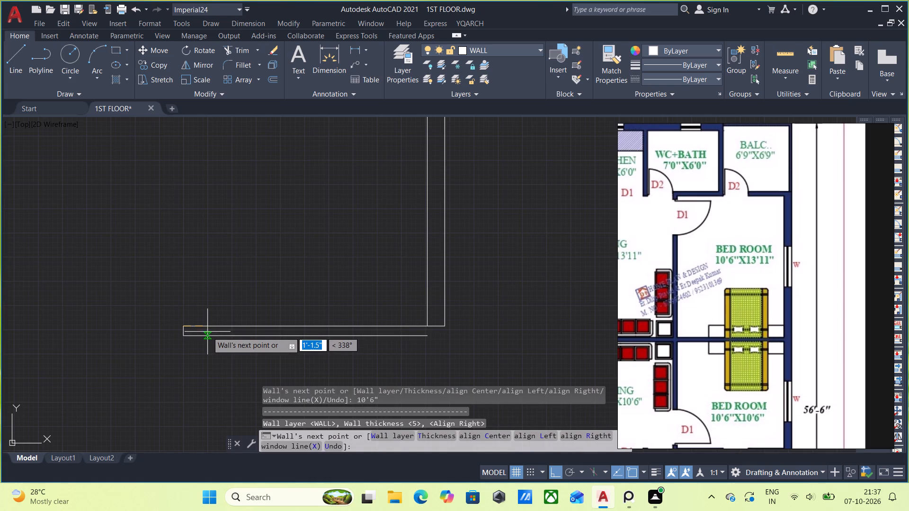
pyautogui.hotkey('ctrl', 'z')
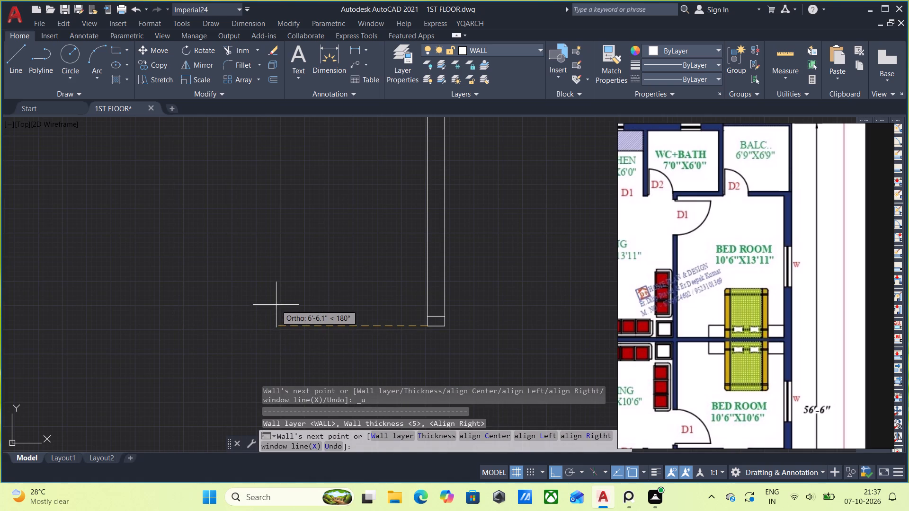
# Set the wall alignment to Right for the bedroom's bottom wall.
pyautogui.click(600, 432)
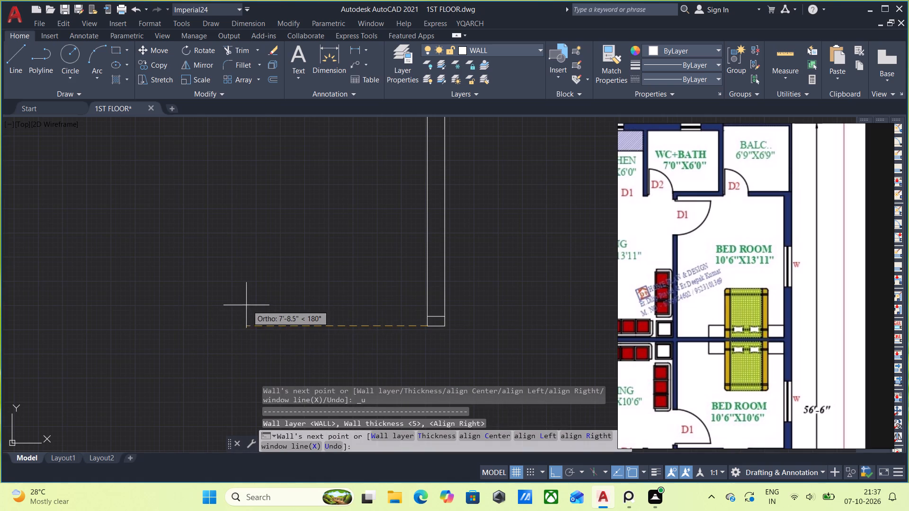
# Draw the bedroom's lower wall 10'6" long, left-aligned, running left from the right-hand outer wall.
pyautogui.click(244, 304)
pyautogui.hotkey('ctrl', 'z')
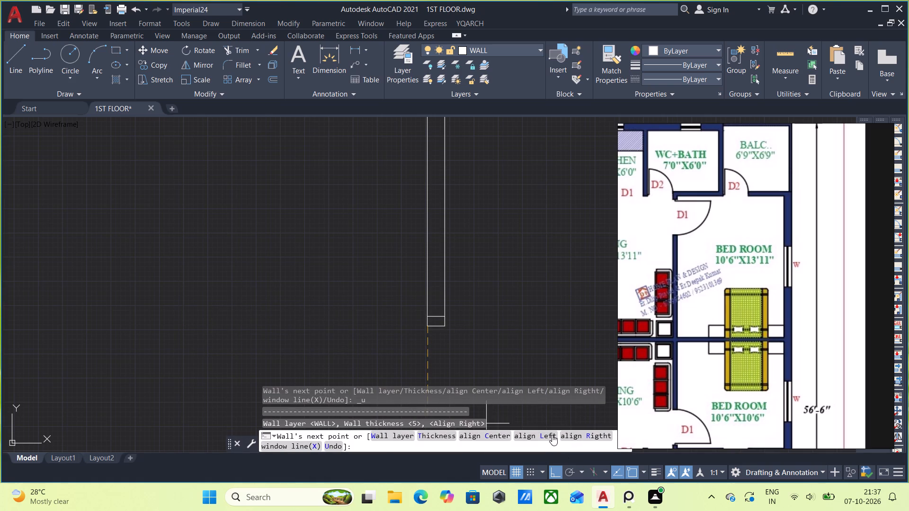
pyautogui.click(550, 433)
pyautogui.write("10'6")
pyautogui.hotkey('shift', '"')
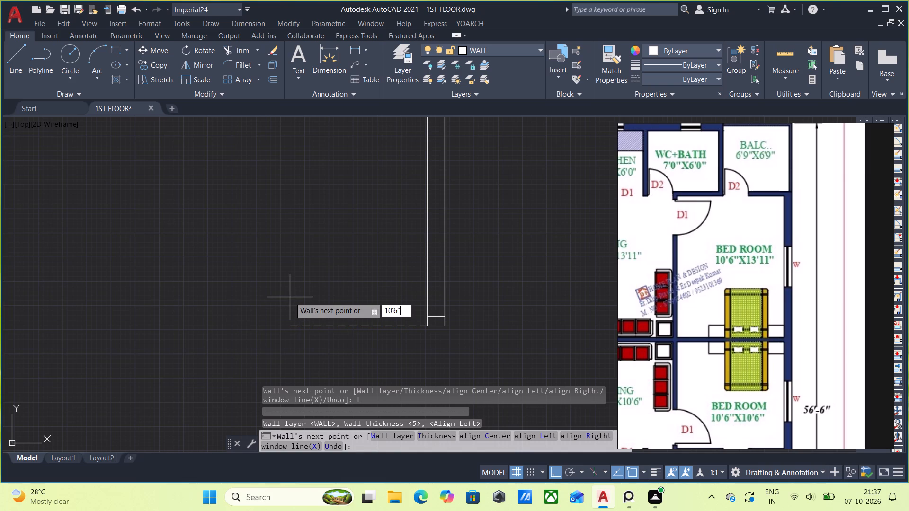
pyautogui.press('Return')
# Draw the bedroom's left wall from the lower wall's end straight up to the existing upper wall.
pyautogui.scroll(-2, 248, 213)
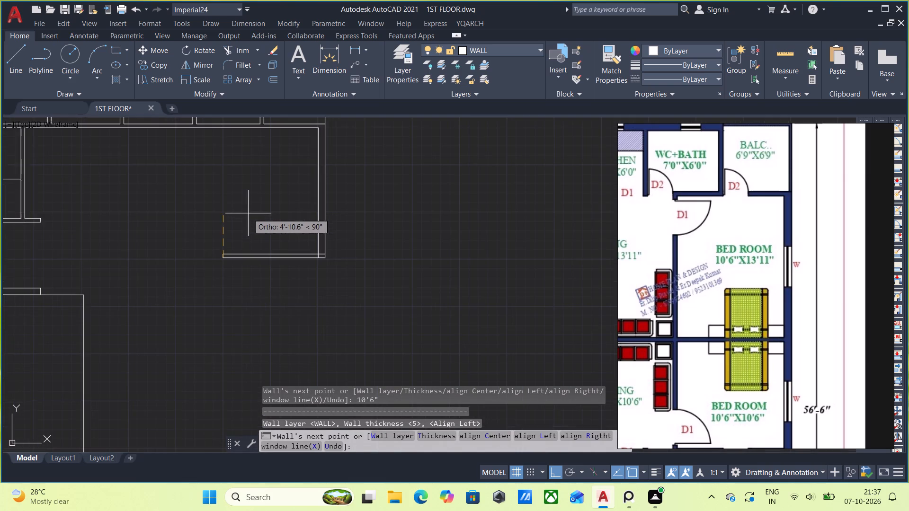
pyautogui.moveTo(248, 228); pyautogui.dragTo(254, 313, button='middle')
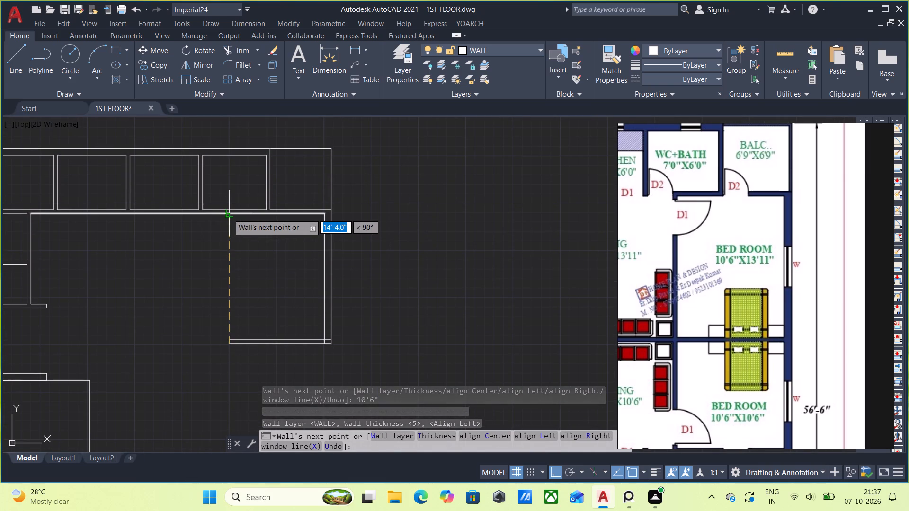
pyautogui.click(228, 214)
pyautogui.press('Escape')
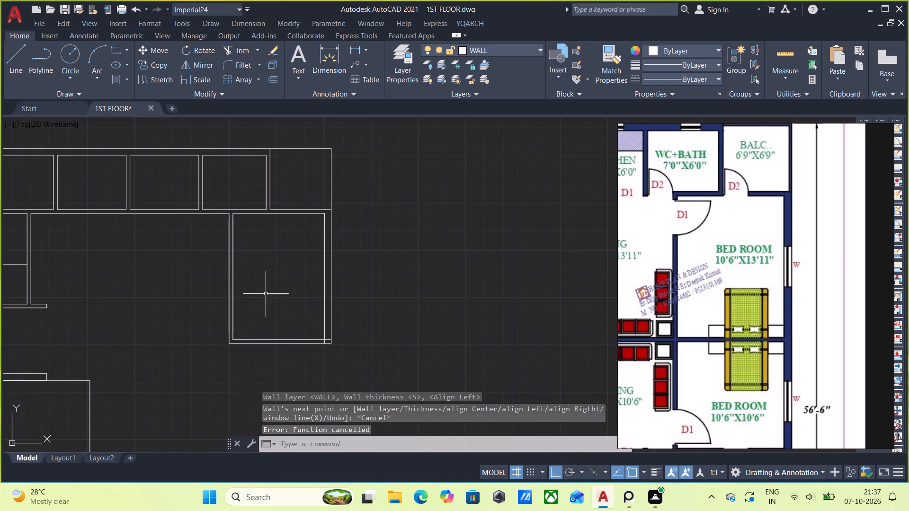
# Measure the inside width and height of the bedroom with Quick measure.
pyautogui.click(780, 77)
pyautogui.click(791, 99)
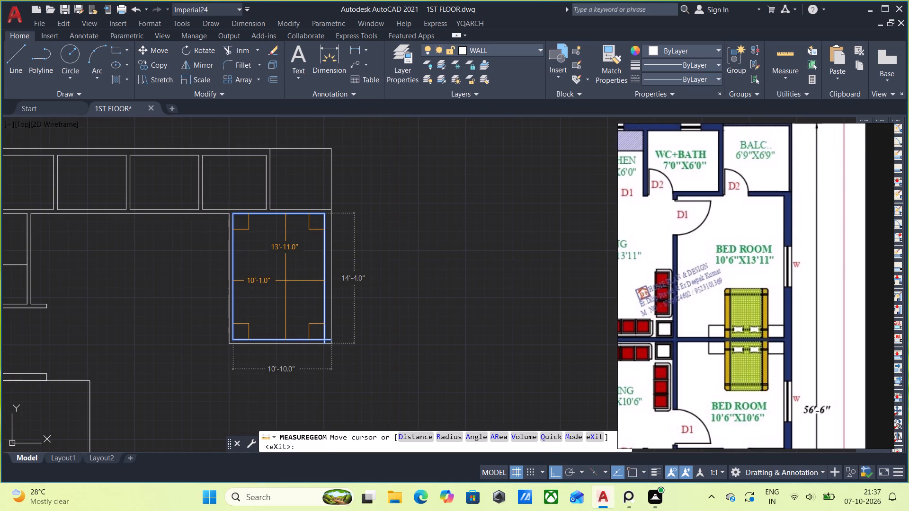
pyautogui.scroll(1, 285, 281)
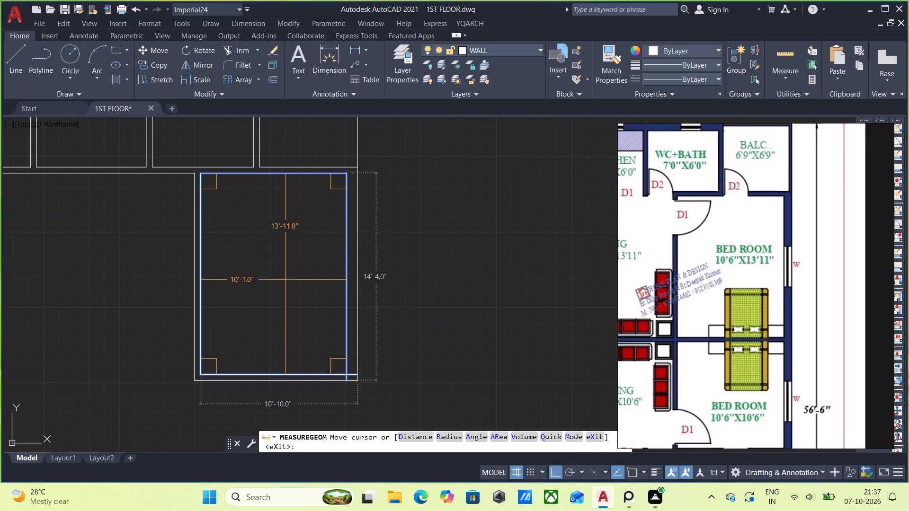
pyautogui.scroll(1, 285, 279)
pyautogui.scroll(-1, 285, 279)
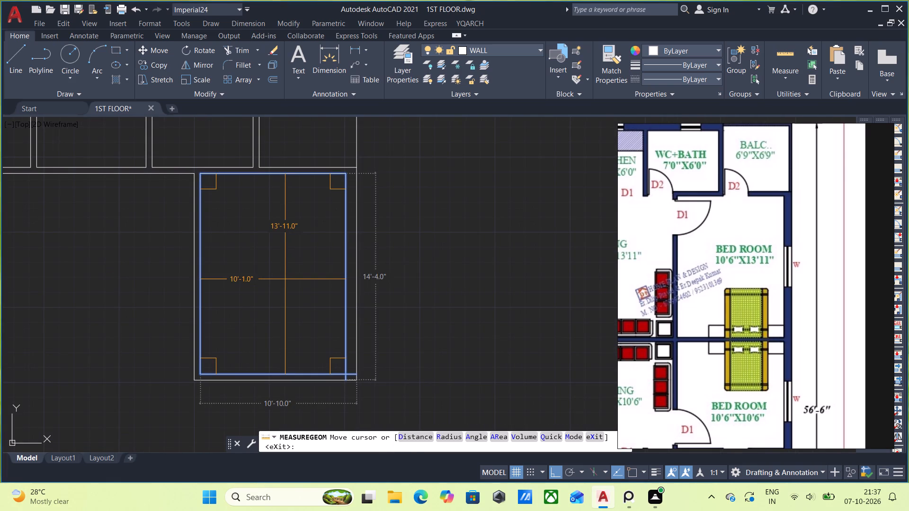
pyautogui.press('Escape')
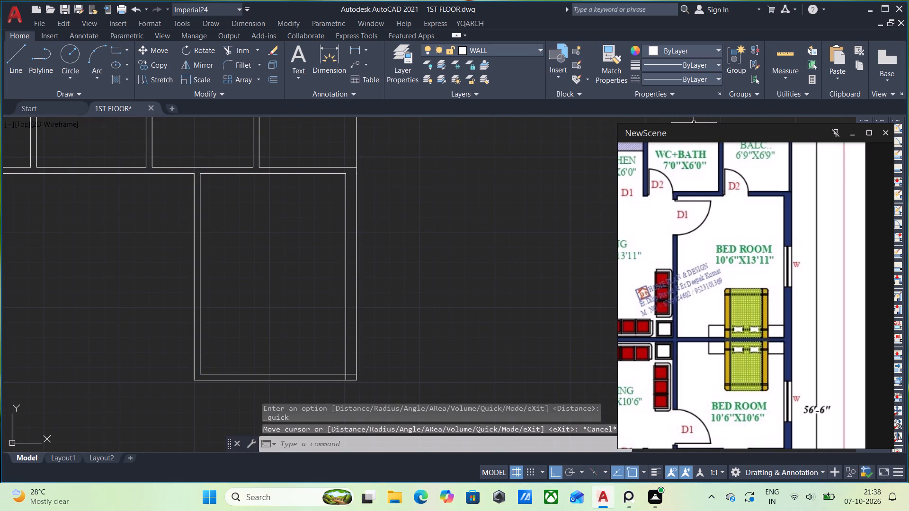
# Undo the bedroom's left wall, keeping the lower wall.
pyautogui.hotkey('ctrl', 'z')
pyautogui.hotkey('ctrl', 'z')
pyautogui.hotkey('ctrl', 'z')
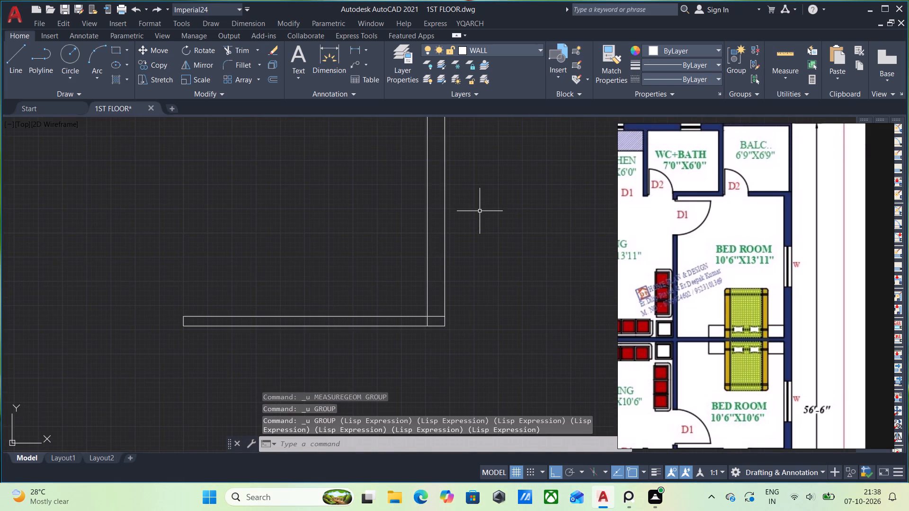
# Extend the lower wall's left end by 5" with a new left-aligned wall segment.
pyautogui.press('w')
pyautogui.press('w')
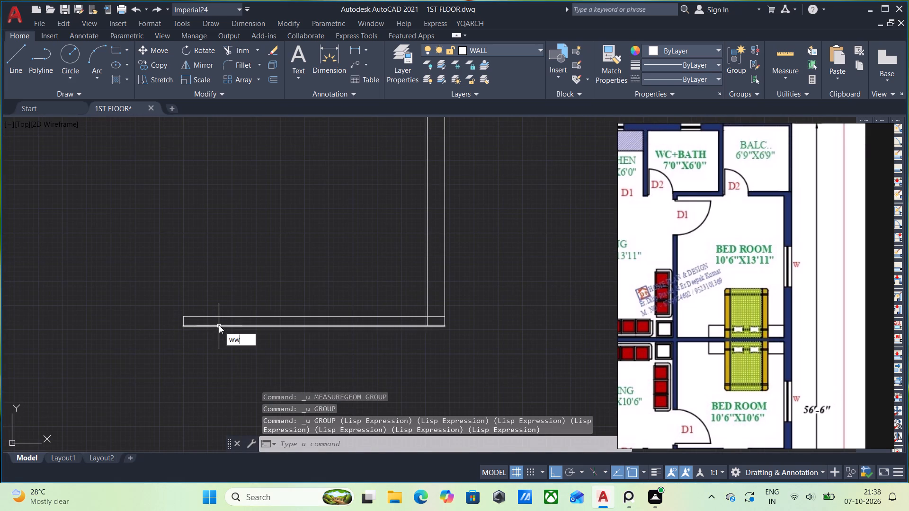
pyautogui.press('Return')
pyautogui.click(183, 326)
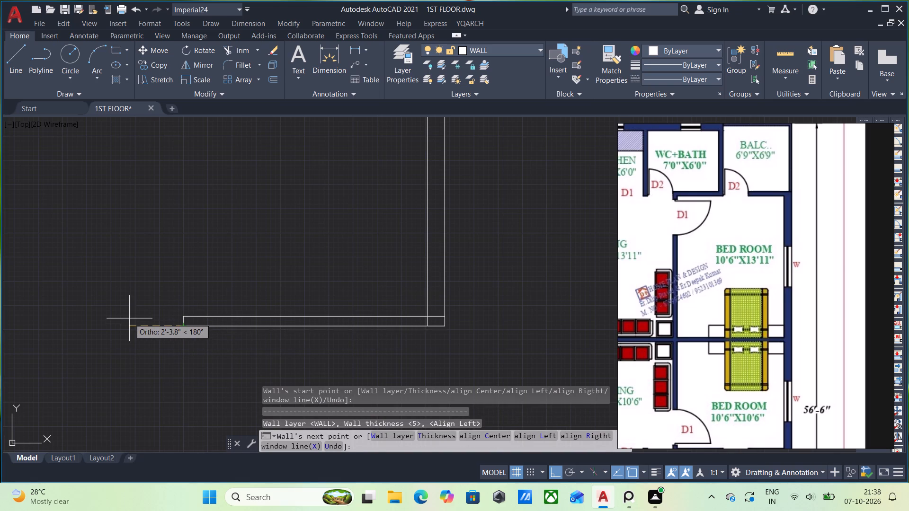
pyautogui.press('5')
pyautogui.press('Return')
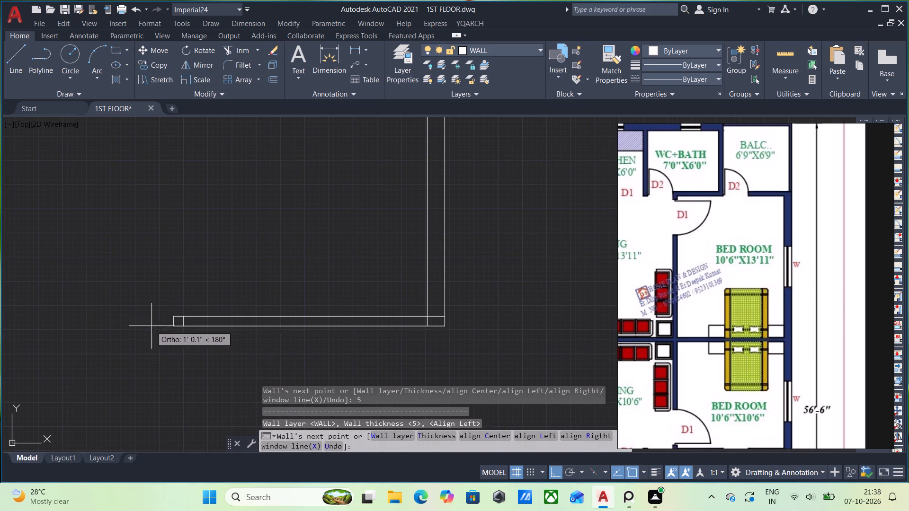
pyautogui.press('Escape')
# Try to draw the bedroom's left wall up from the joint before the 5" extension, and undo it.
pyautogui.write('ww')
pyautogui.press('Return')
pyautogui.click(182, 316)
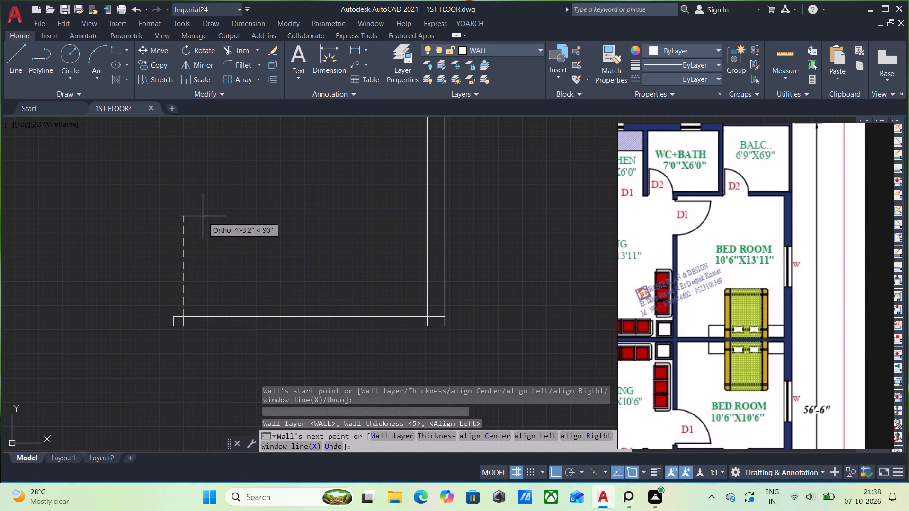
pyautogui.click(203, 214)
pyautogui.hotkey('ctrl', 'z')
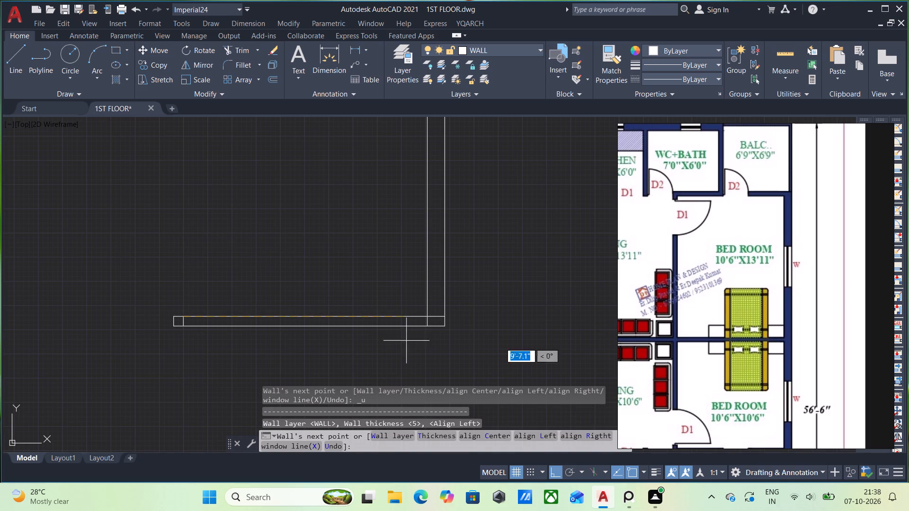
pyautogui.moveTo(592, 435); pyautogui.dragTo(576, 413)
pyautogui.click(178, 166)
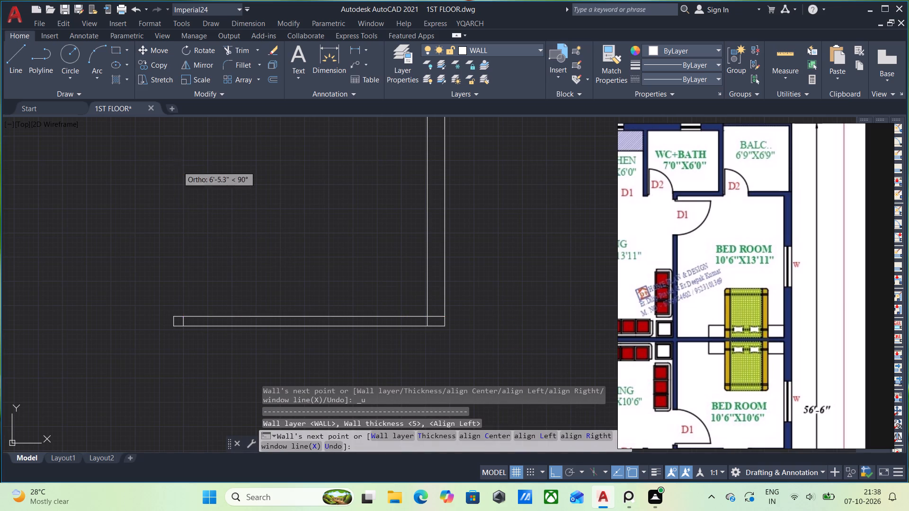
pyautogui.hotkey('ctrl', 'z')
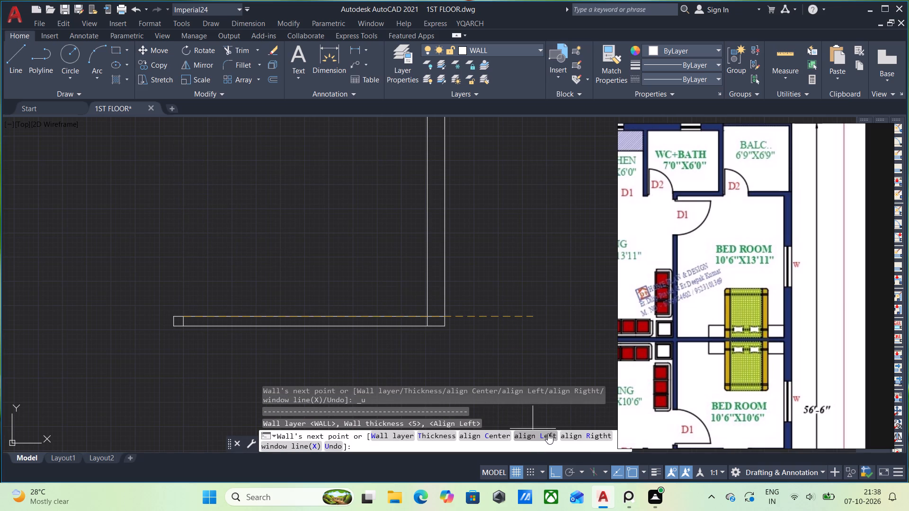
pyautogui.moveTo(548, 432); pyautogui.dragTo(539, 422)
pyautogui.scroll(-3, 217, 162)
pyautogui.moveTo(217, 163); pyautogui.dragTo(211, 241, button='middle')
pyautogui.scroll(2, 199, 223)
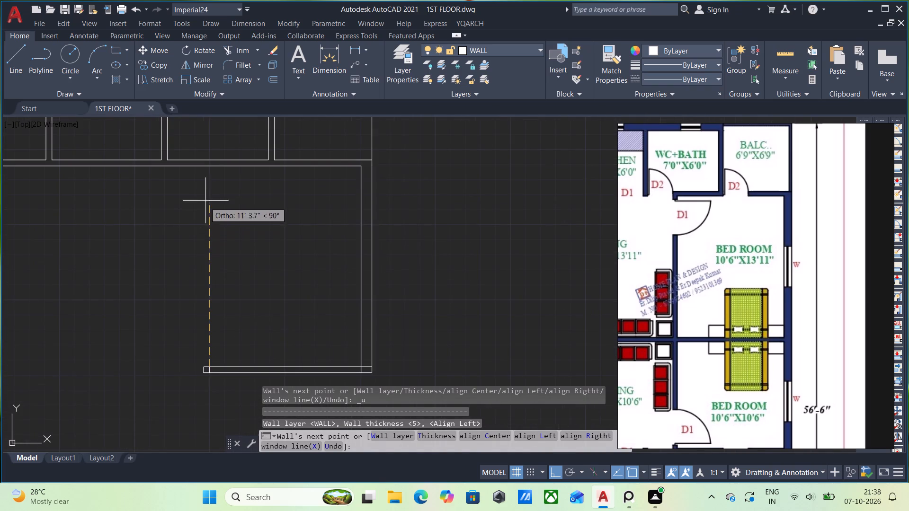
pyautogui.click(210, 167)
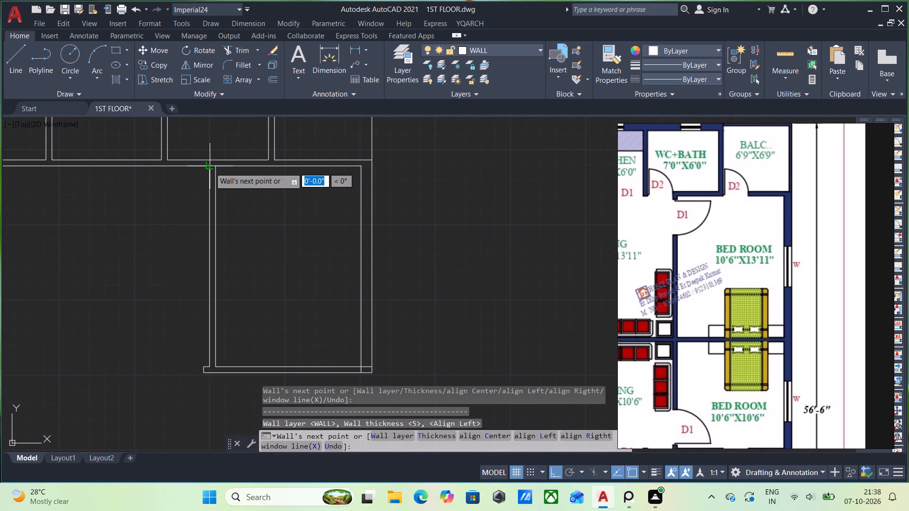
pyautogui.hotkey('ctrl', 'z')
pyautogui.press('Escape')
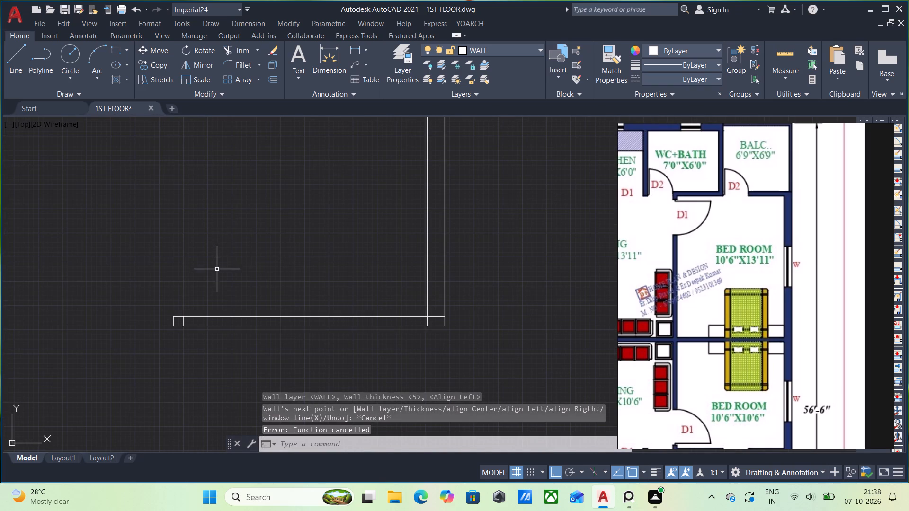
# Draw the bedroom's left wall from the extension's outer upper corner straight up to the existing upper wall.
pyautogui.press('w')
pyautogui.press('w')
pyautogui.press('Return')
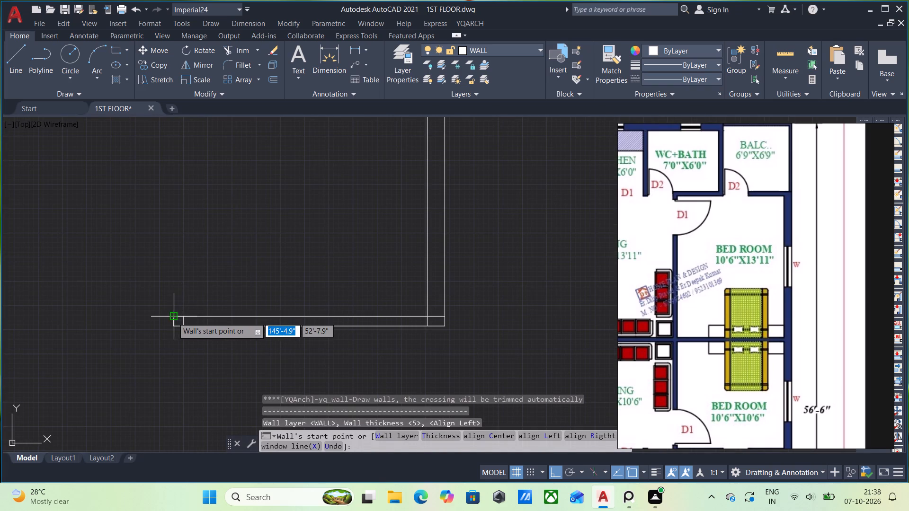
pyautogui.click(173, 317)
pyautogui.scroll(-3, 205, 198)
pyautogui.moveTo(205, 204); pyautogui.dragTo(206, 290, button='middle')
pyautogui.scroll(2, 205, 282)
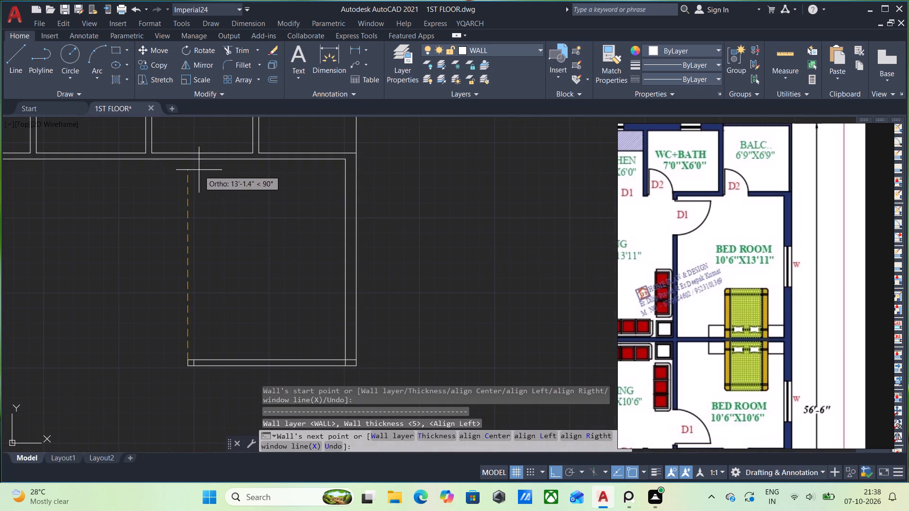
pyautogui.click(186, 159)
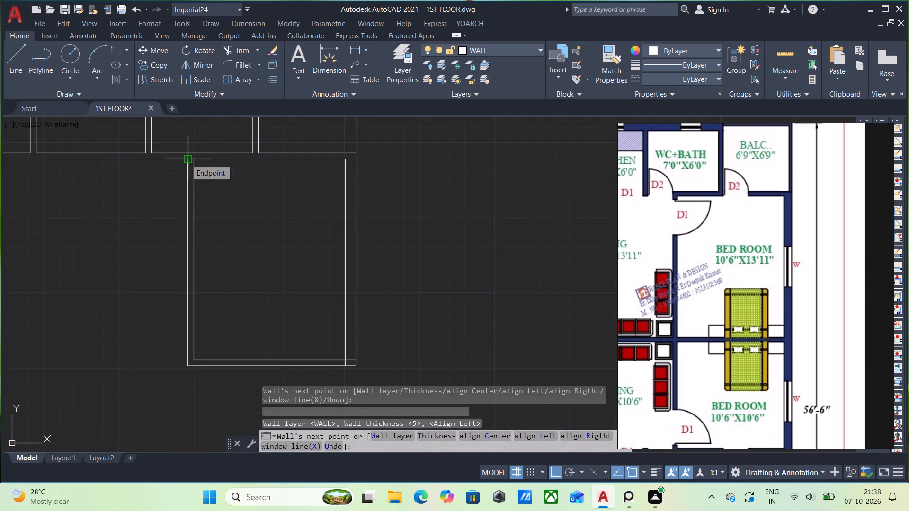
pyautogui.press('Escape')
# Measure the inside width and height of the redrawn bedroom with Quick measure.
pyautogui.click(779, 78)
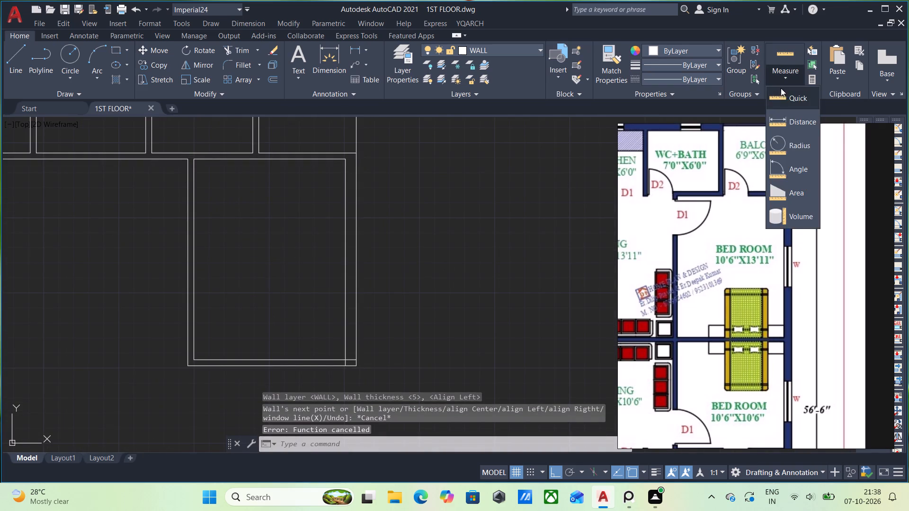
pyautogui.moveTo(787, 97); pyautogui.dragTo(783, 98)
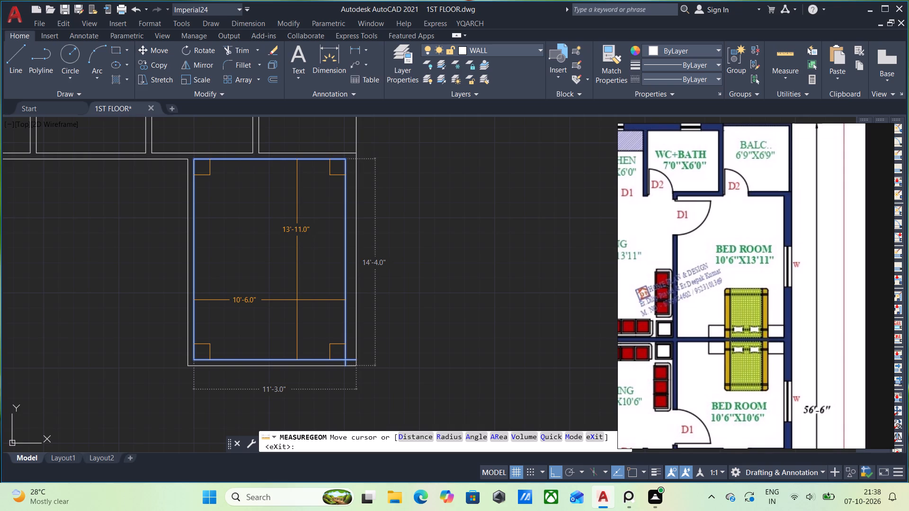
pyautogui.press('Escape')
# Review the primary units precision of the Standard dimension style, leaving it at 0'-0".
pyautogui.press('d')
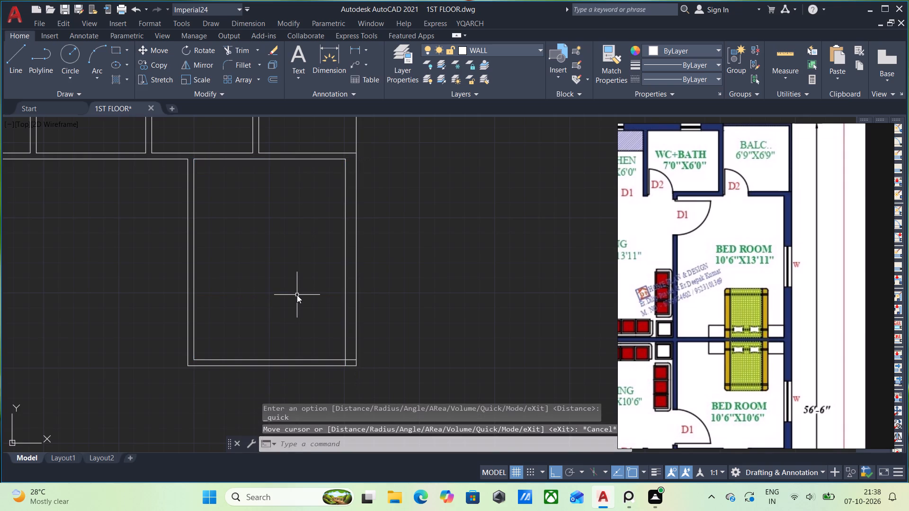
pyautogui.press('Return')
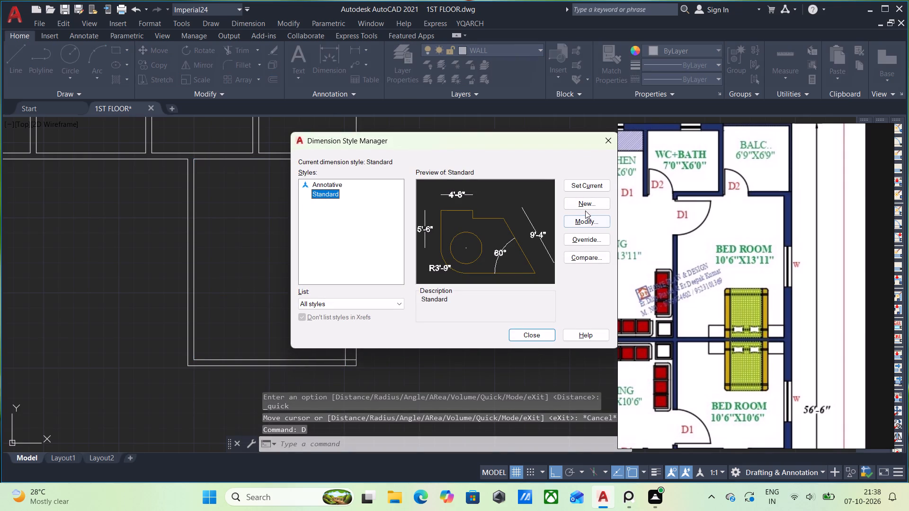
pyautogui.click(587, 221)
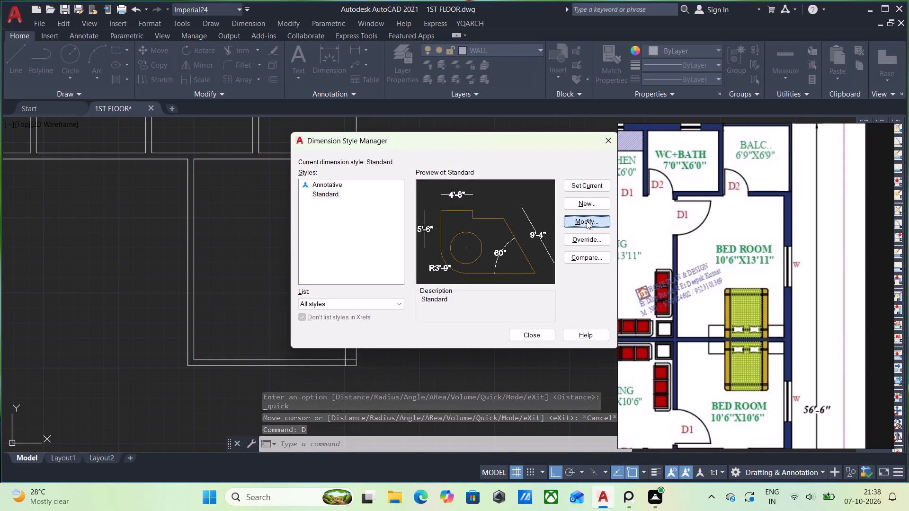
pyautogui.click(437, 211)
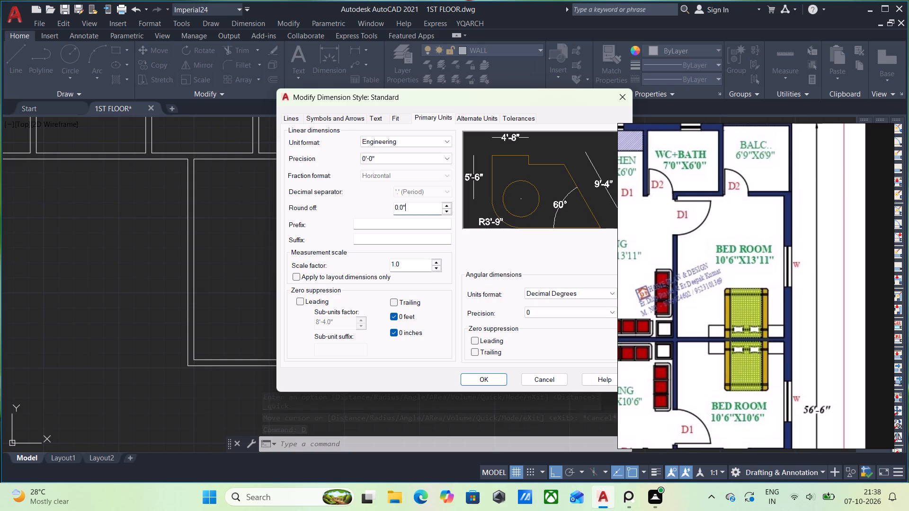
pyautogui.click(403, 154)
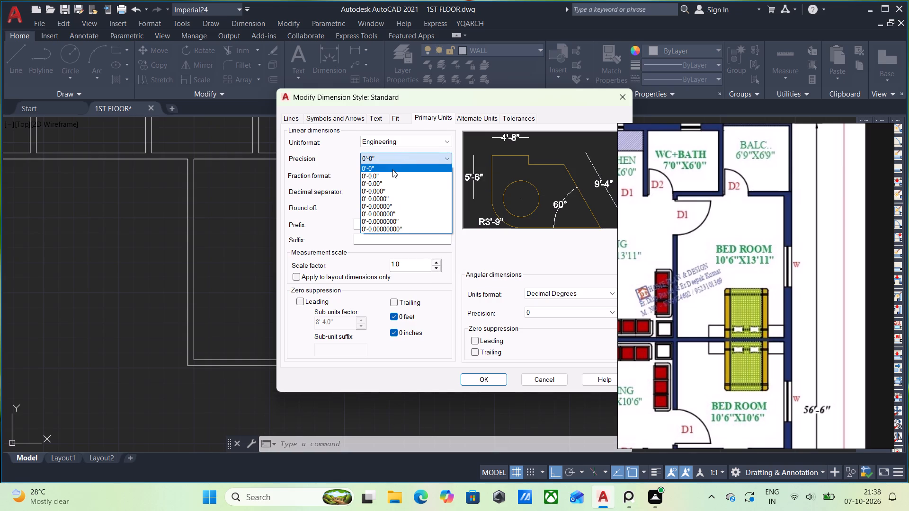
pyautogui.click(401, 158)
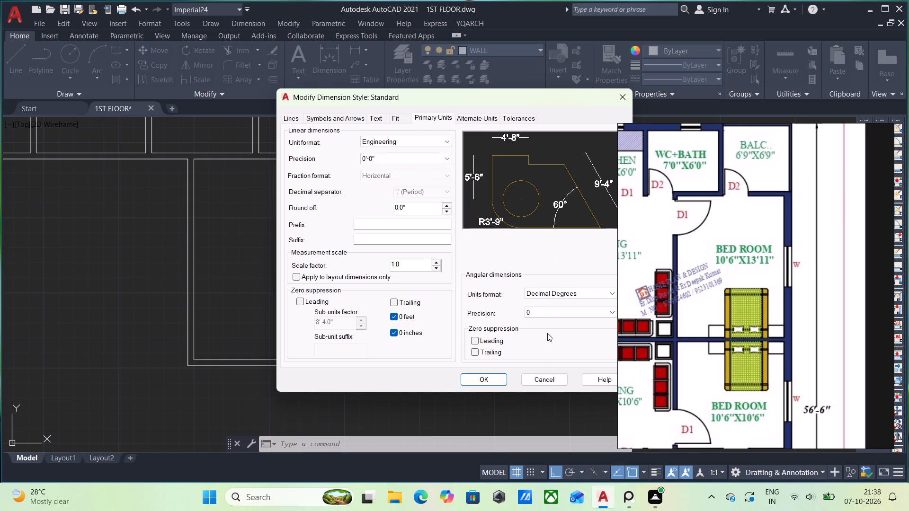
pyautogui.click(490, 379)
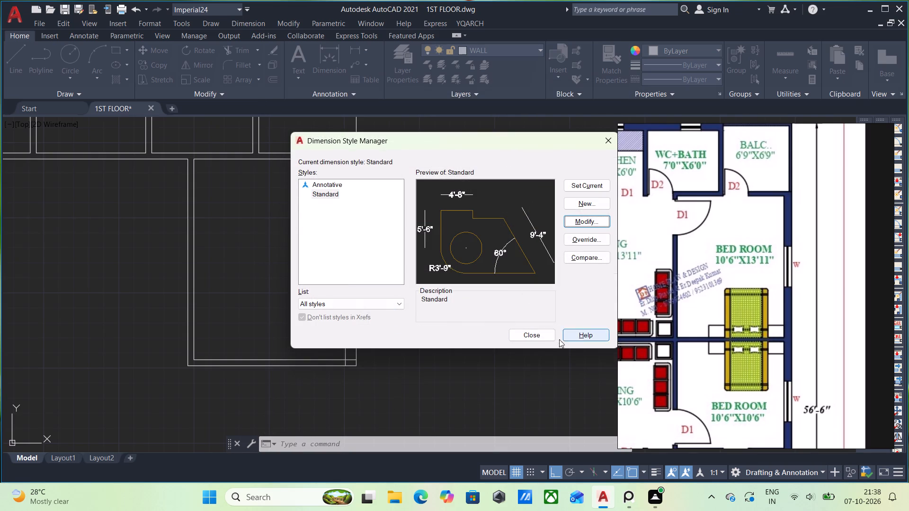
pyautogui.click(537, 334)
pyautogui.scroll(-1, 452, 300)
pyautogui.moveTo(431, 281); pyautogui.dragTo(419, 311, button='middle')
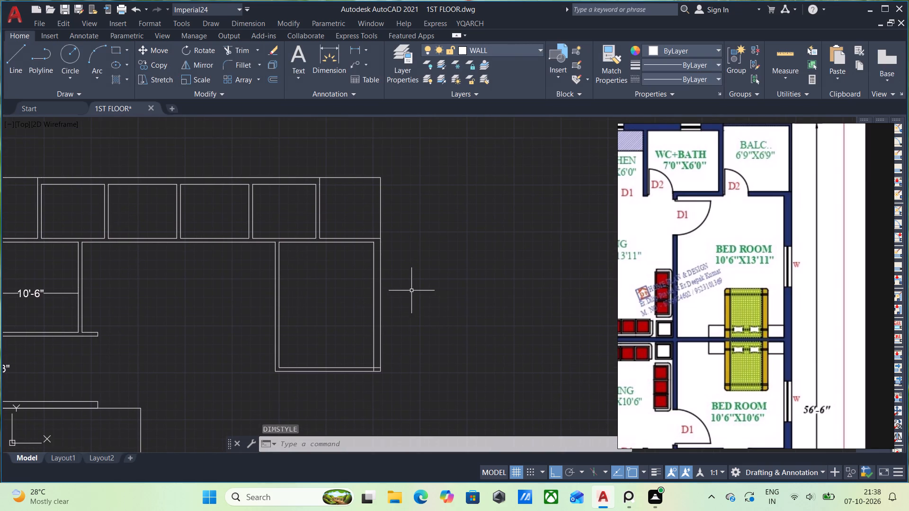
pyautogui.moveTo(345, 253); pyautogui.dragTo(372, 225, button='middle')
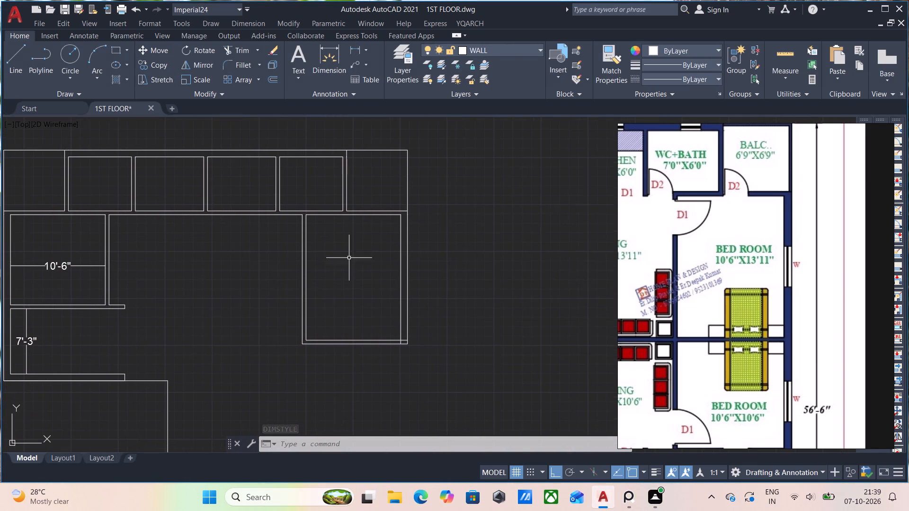
# Save the first-floor drawing.
pyautogui.hotkey('ctrl', 's')
# Examine the reference plan around the two living rooms, kitchens and open area to see where the dividing wall runs.
pyautogui.moveTo(335, 320); pyautogui.dragTo(353, 321, button='middle')
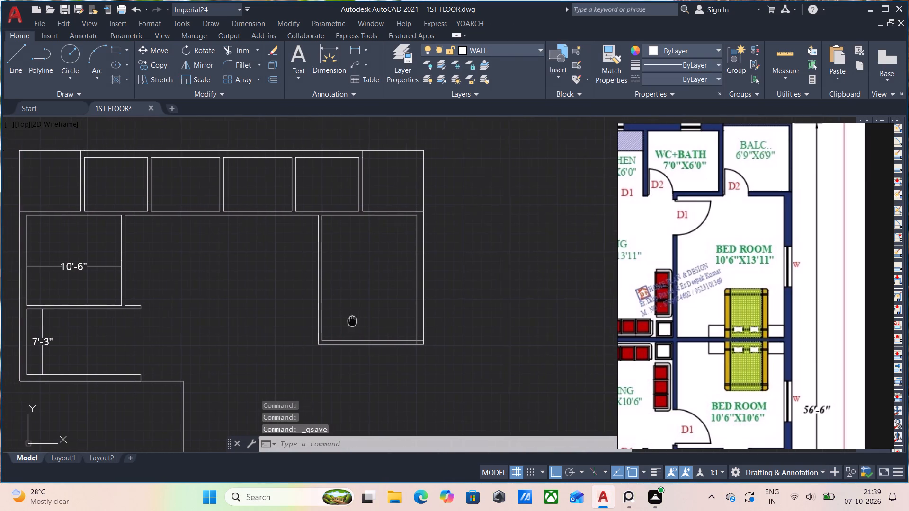
pyautogui.moveTo(353, 321); pyautogui.dragTo(410, 313, button='middle')
pyautogui.scroll(-2, 867, 285)
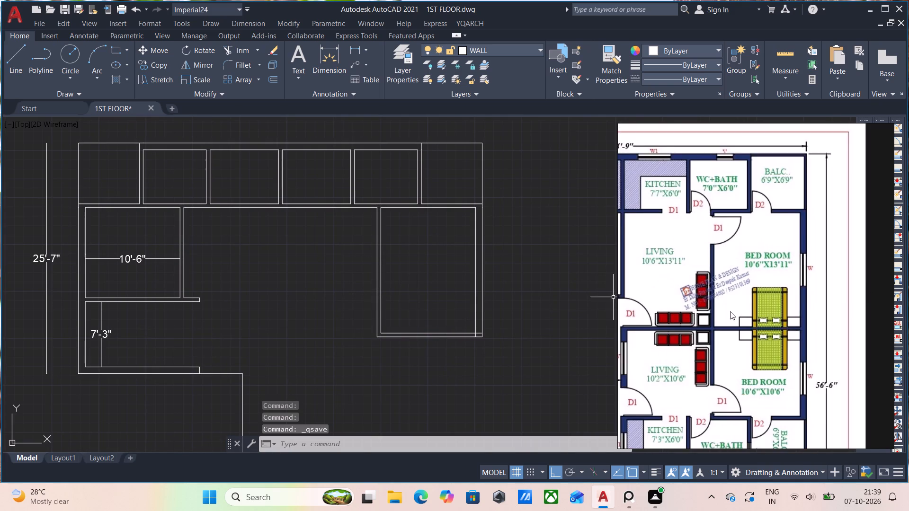
pyautogui.moveTo(732, 311); pyautogui.dragTo(794, 330, button='middle')
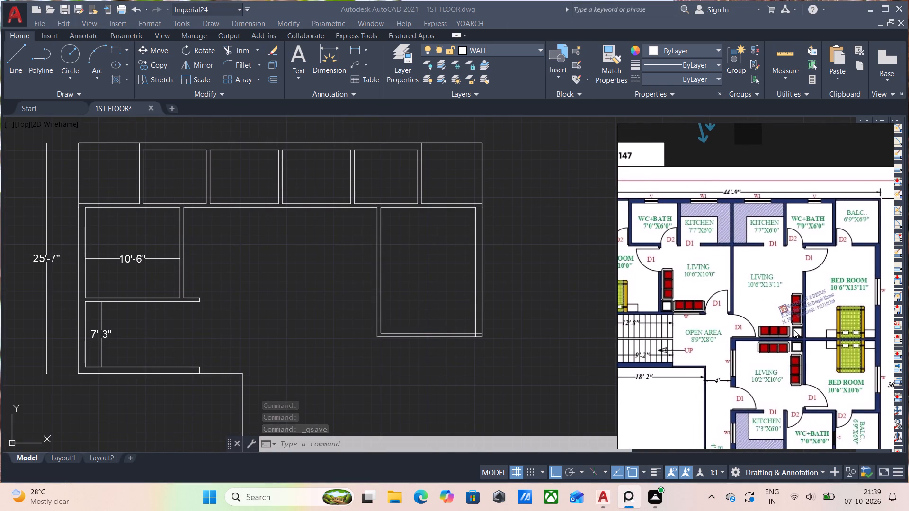
pyautogui.moveTo(794, 330); pyautogui.dragTo(785, 329, button='middle')
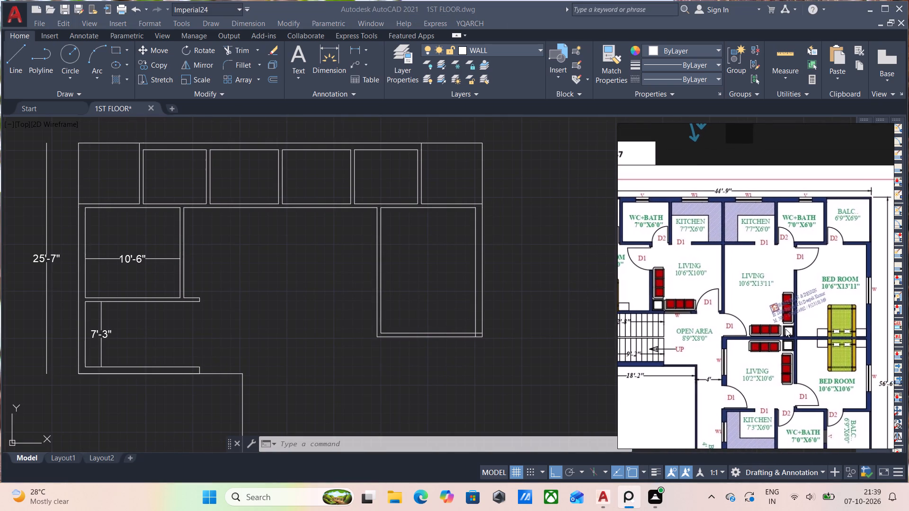
pyautogui.moveTo(785, 329); pyautogui.dragTo(763, 326, button='middle')
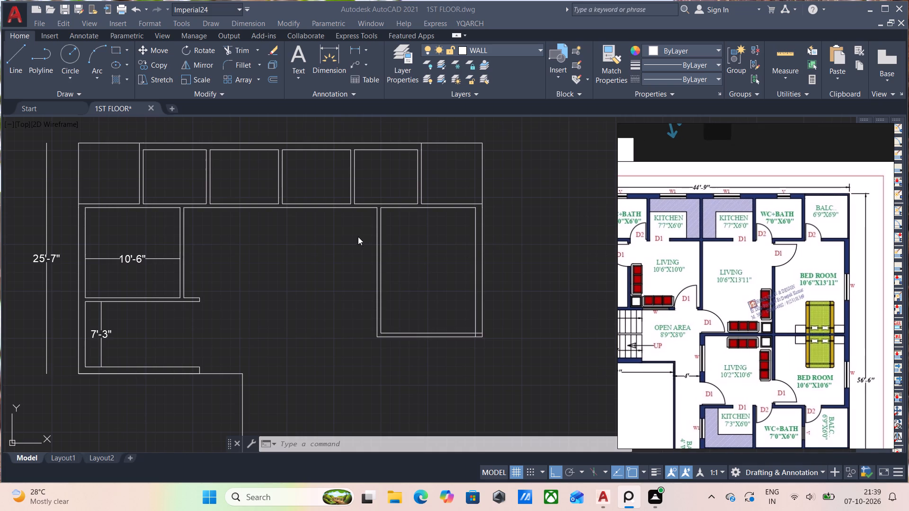
pyautogui.scroll(1, 357, 237)
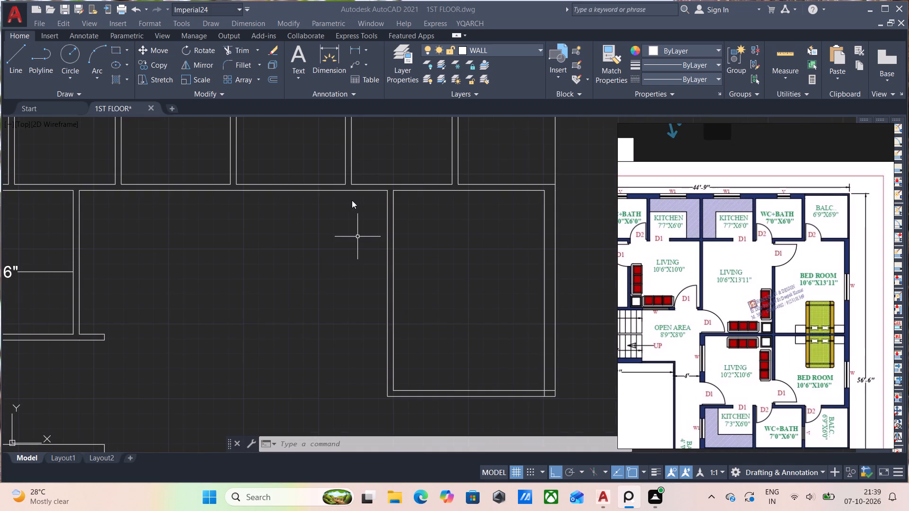
pyautogui.scroll(-1, 326, 229)
pyautogui.moveTo(301, 275); pyautogui.dragTo(289, 219, button='middle')
pyautogui.scroll(-1, 284, 265)
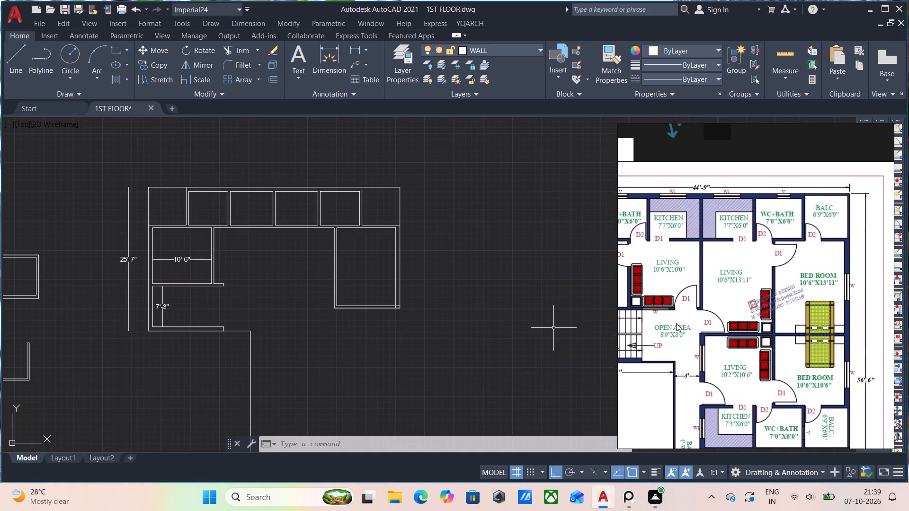
pyautogui.scroll(-4, 698, 300)
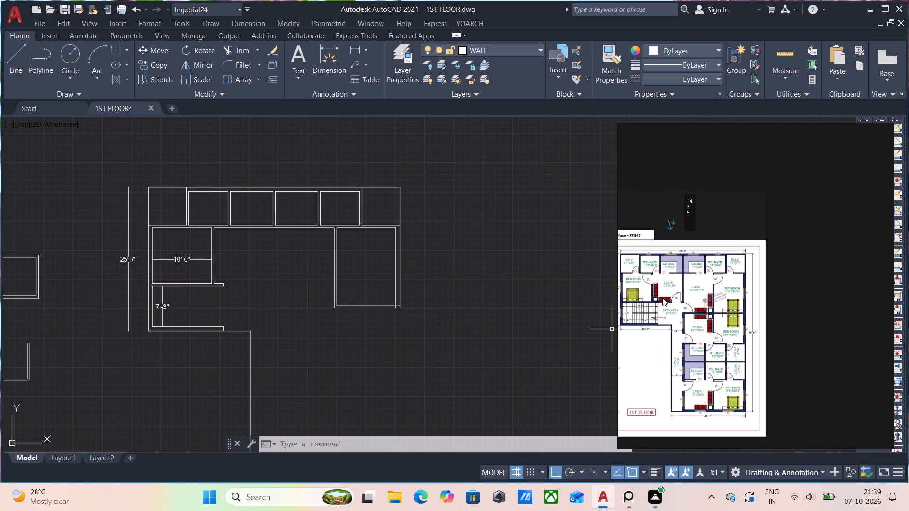
pyautogui.moveTo(663, 298); pyautogui.dragTo(682, 298, button='middle')
pyautogui.scroll(1, 694, 291)
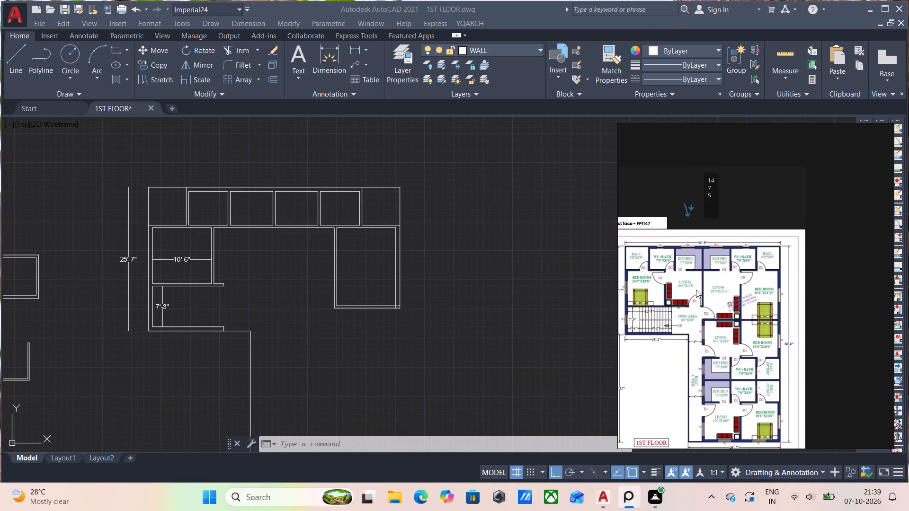
pyautogui.scroll(4, 696, 290)
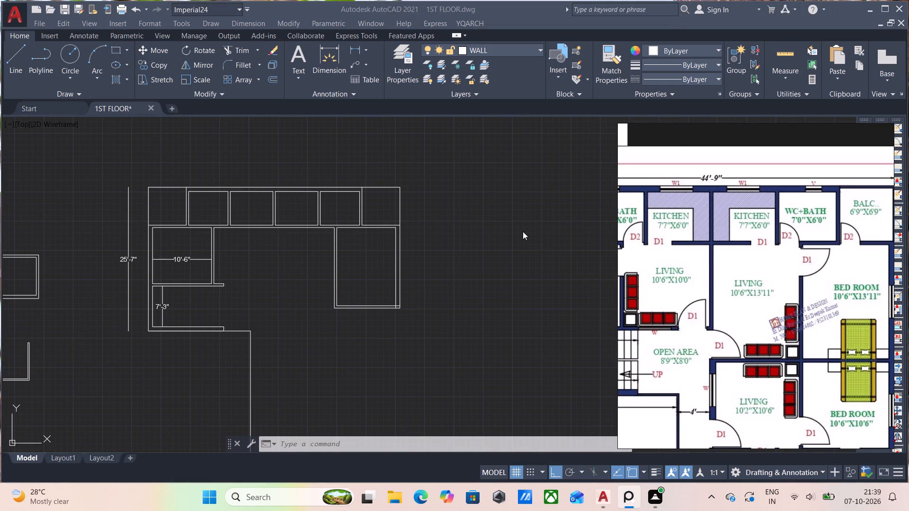
pyautogui.scroll(2, 678, 251)
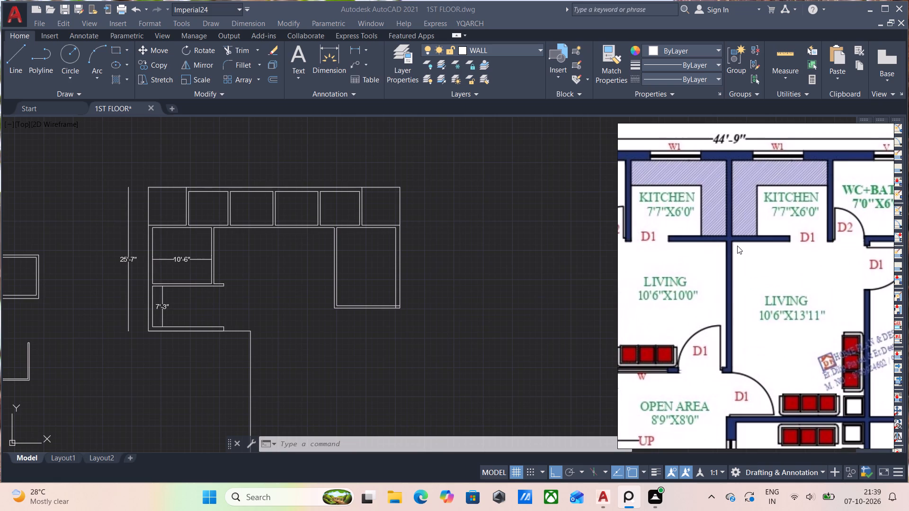
pyautogui.scroll(1, 295, 240)
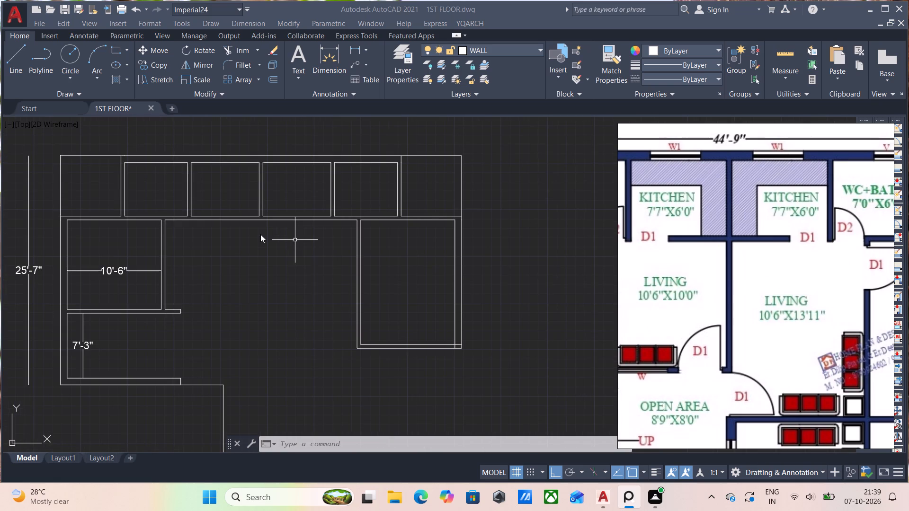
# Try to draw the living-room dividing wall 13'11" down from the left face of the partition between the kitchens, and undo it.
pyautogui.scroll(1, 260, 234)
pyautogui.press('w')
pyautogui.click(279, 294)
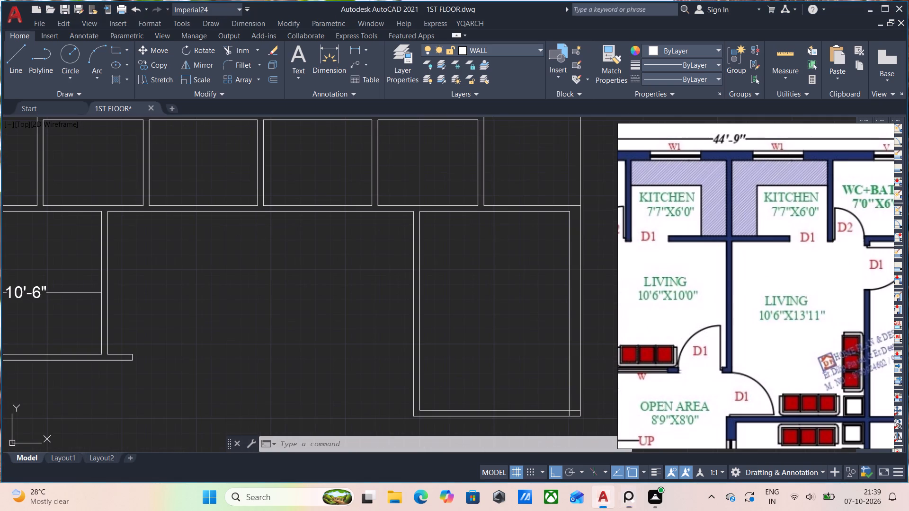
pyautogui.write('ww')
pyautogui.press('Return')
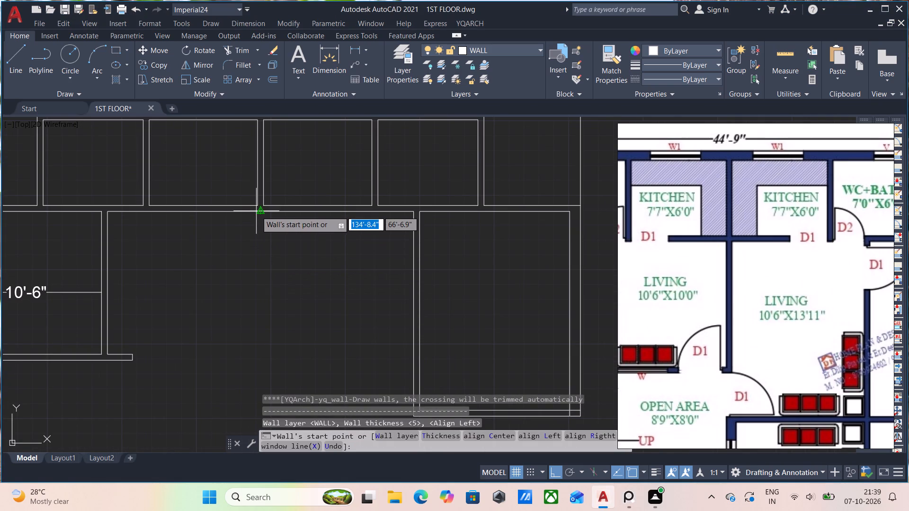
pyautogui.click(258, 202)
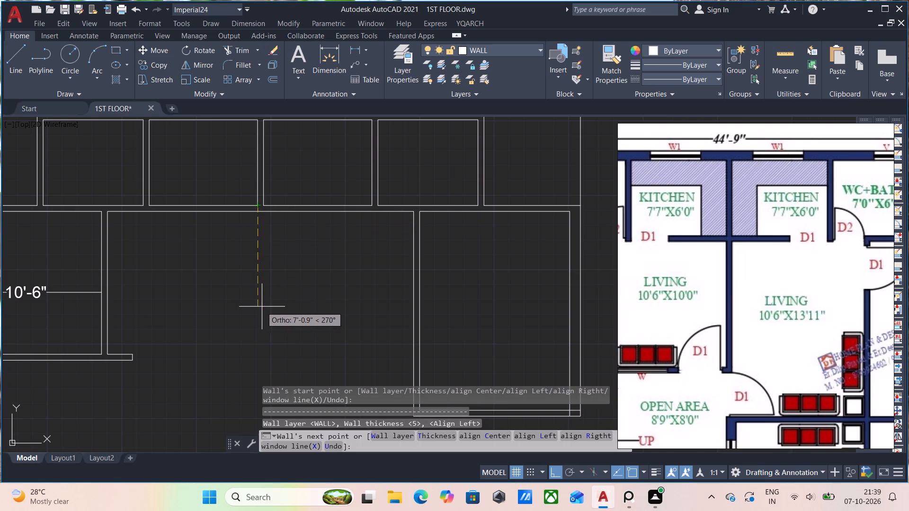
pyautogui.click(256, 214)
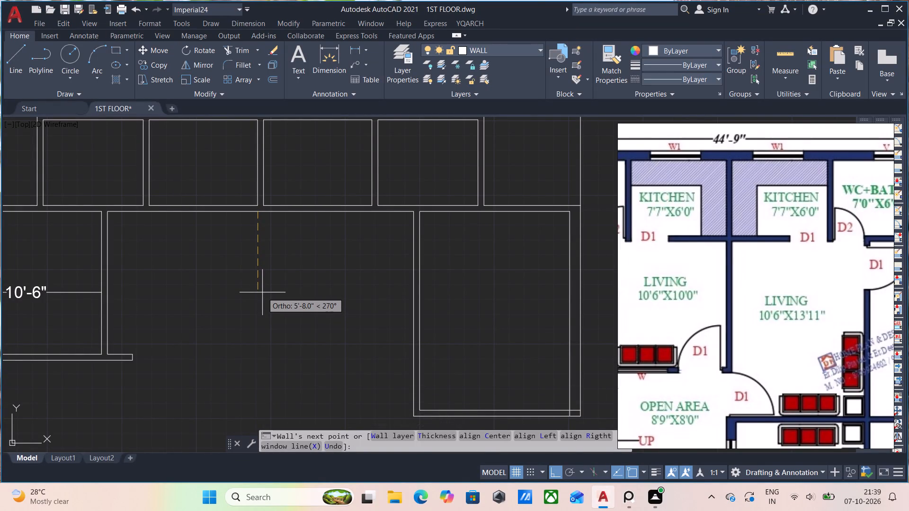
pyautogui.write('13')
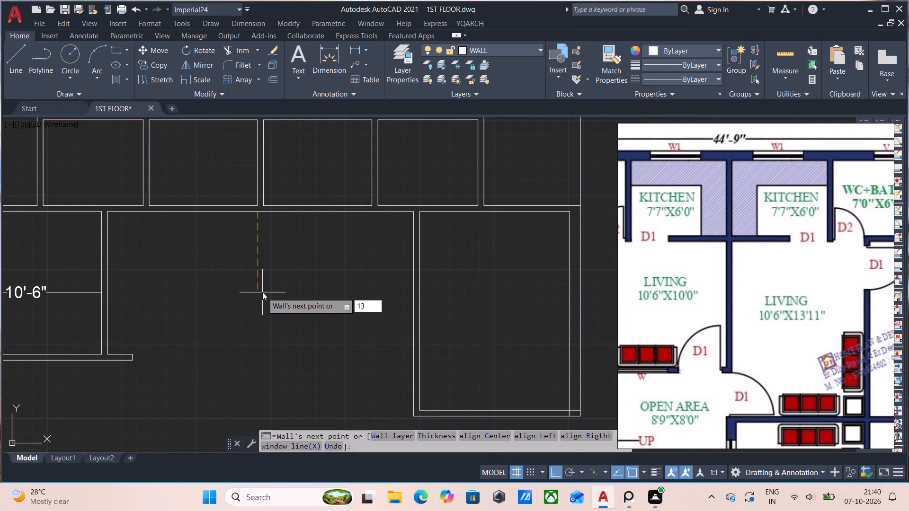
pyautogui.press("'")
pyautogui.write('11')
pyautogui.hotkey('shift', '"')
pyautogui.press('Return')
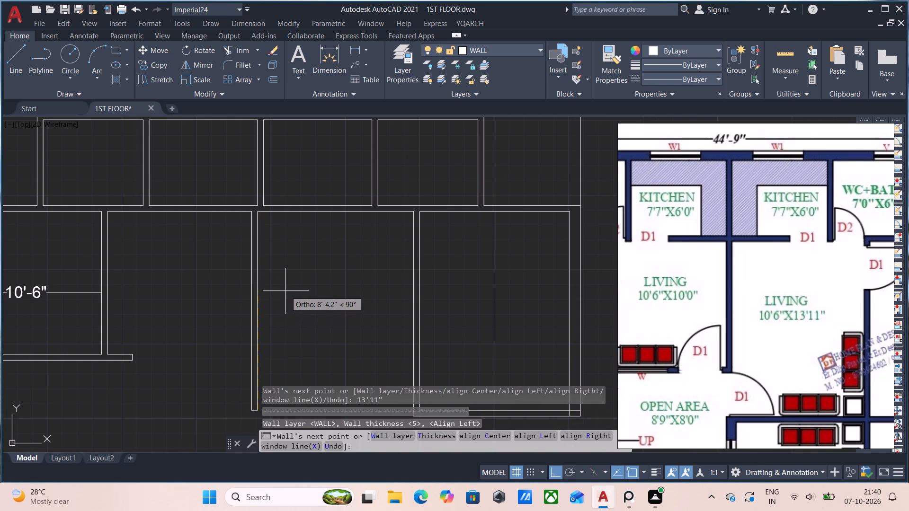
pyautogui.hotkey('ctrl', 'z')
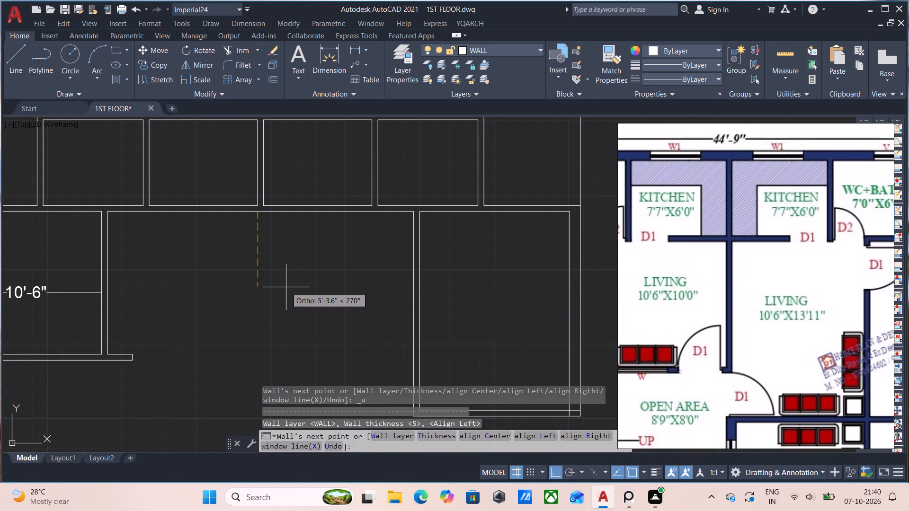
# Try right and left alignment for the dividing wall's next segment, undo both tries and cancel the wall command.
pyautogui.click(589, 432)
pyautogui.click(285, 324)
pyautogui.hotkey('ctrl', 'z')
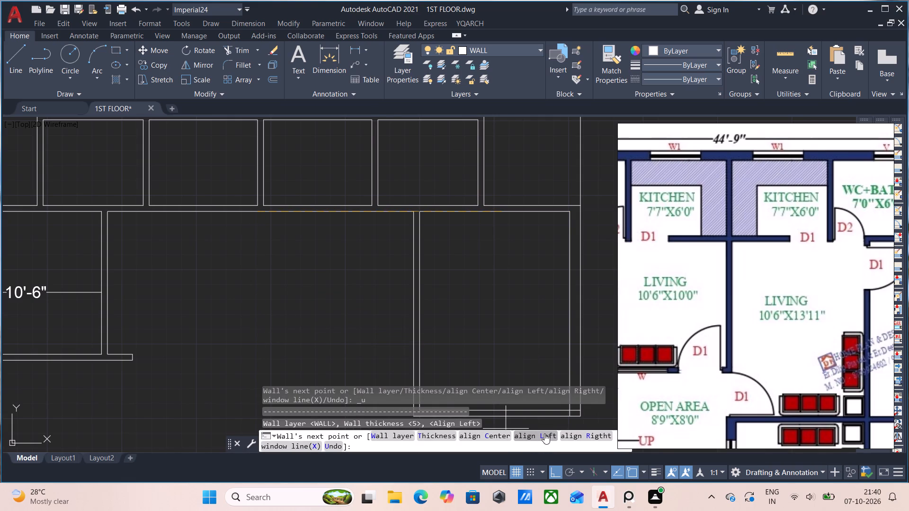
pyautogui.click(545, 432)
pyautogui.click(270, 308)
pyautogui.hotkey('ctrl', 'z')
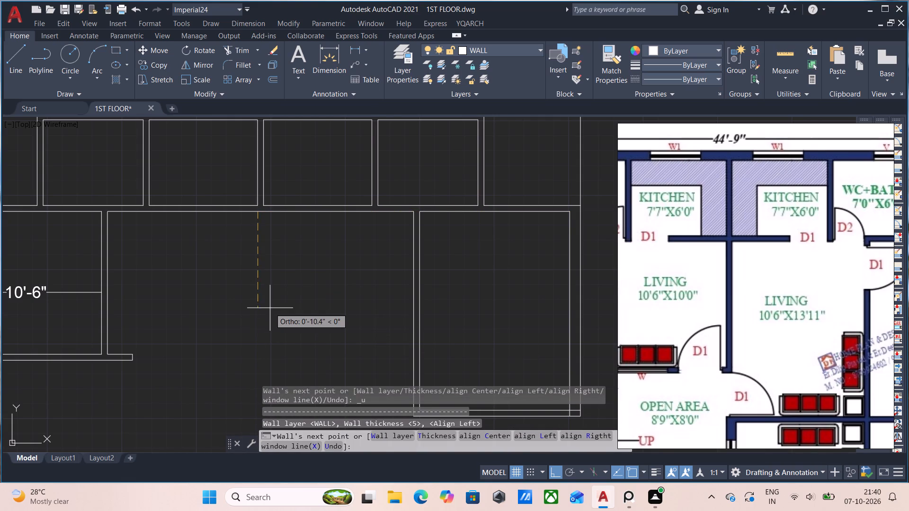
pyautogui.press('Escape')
# Draw the living-room dividing wall 13'11" down from the kitchens' lower wall, aligned with the right face of the partition between the kitchens.
pyautogui.scroll(2, 267, 233)
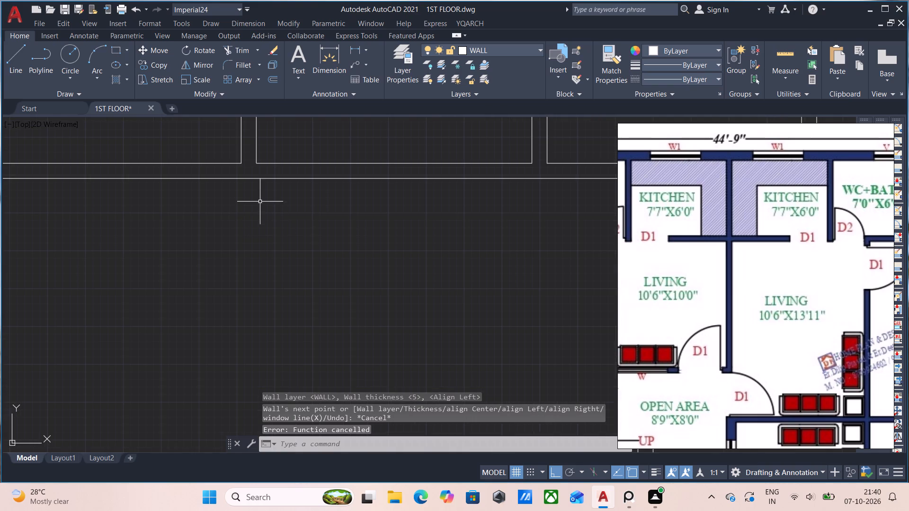
pyautogui.moveTo(260, 208); pyautogui.dragTo(261, 282, button='middle')
pyautogui.write('ww')
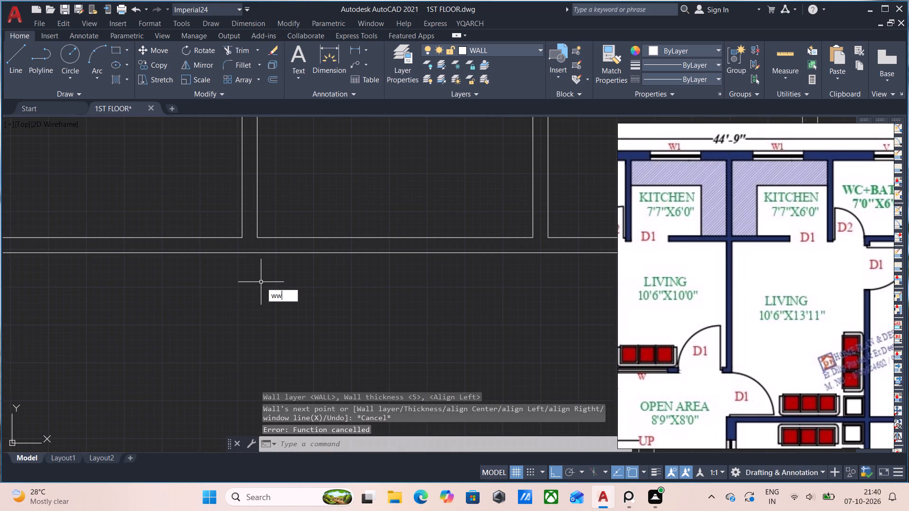
pyautogui.press('Return')
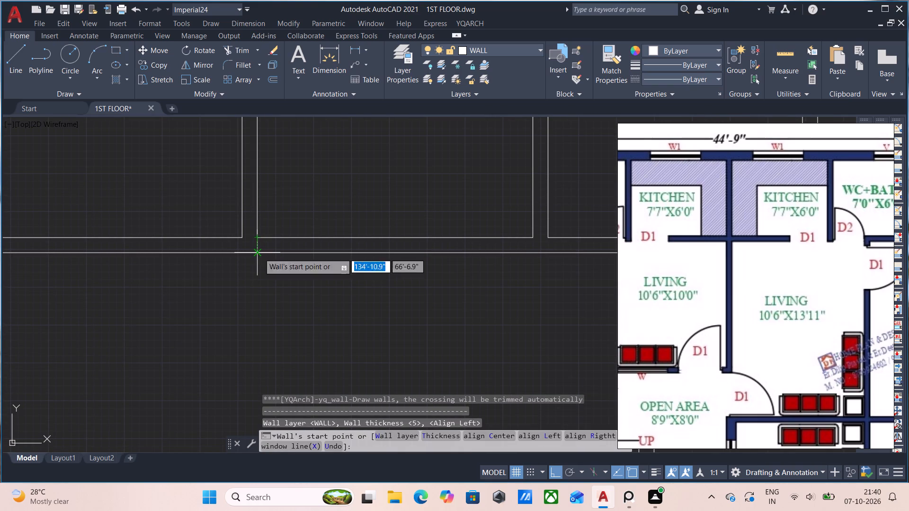
pyautogui.click(259, 253)
pyautogui.click(250, 338)
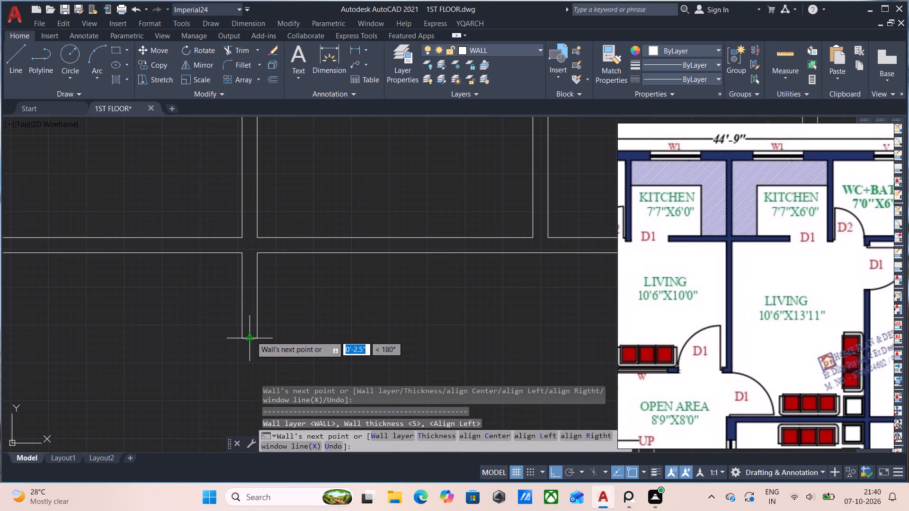
pyautogui.hotkey('ctrl', 'z')
pyautogui.scroll(-2, 256, 328)
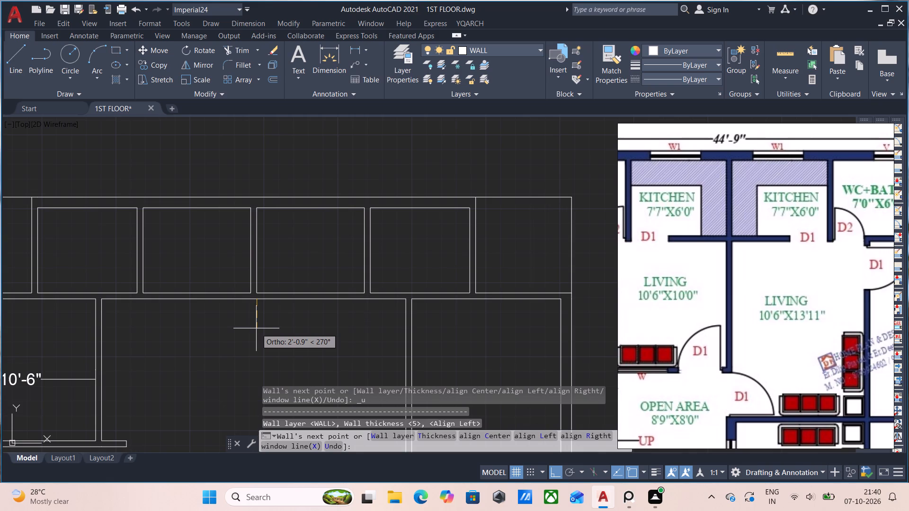
pyautogui.write('19')
pyautogui.press('BackSpace')
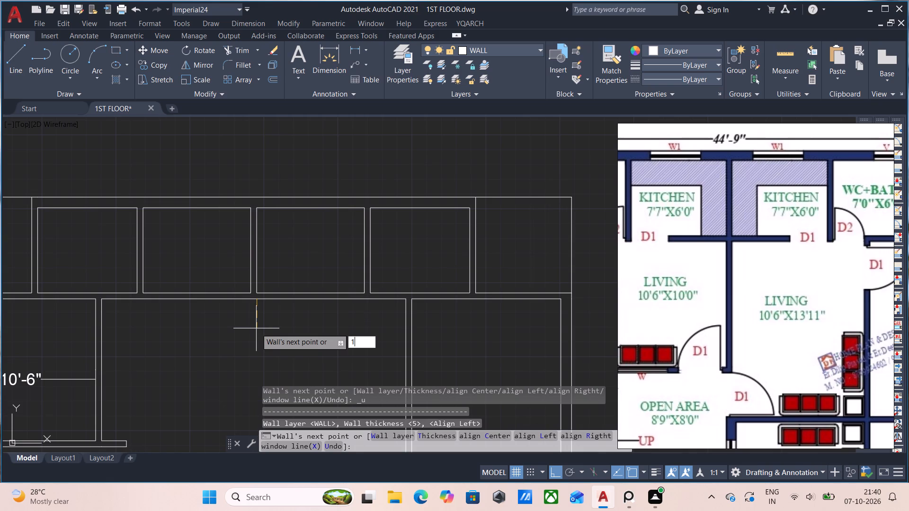
pyautogui.press('3')
pyautogui.press("'")
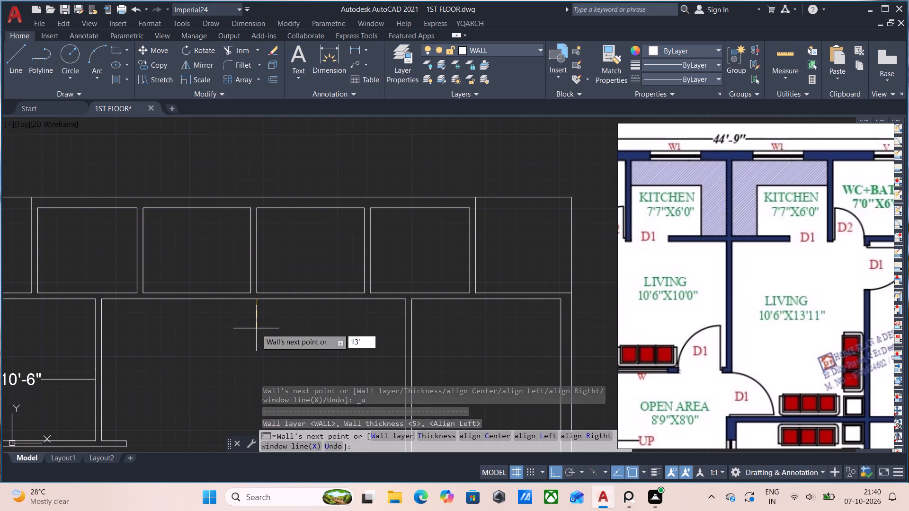
pyautogui.write('11"')
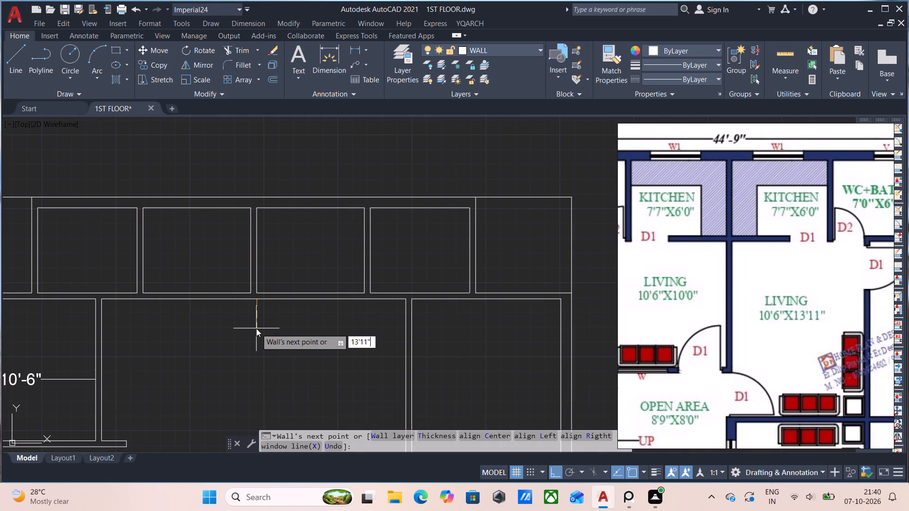
pyautogui.press('Return')
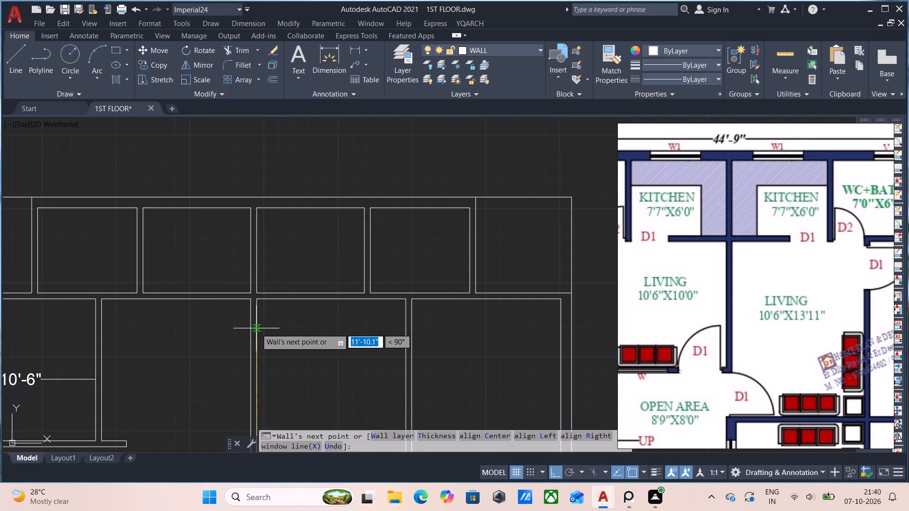
pyautogui.scroll(-2, 260, 328)
pyautogui.moveTo(263, 330); pyautogui.dragTo(256, 260, button='middle')
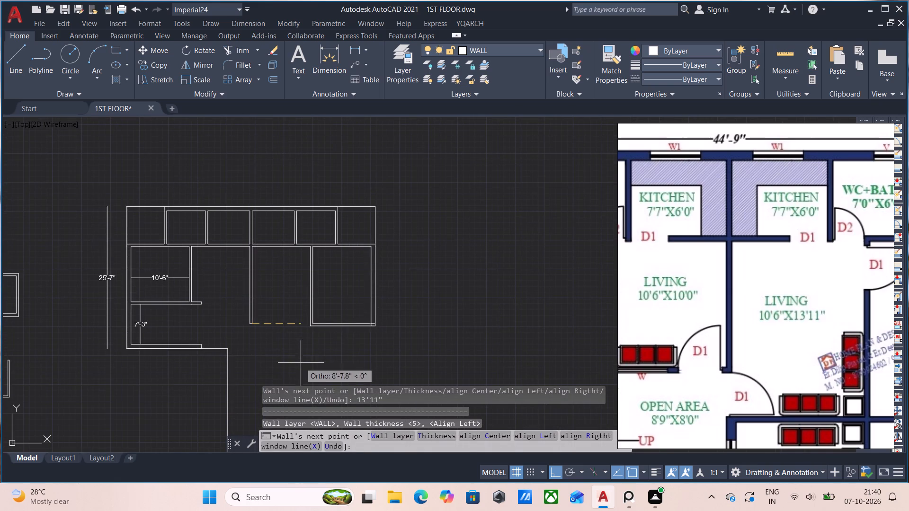
pyautogui.scroll(2, 307, 348)
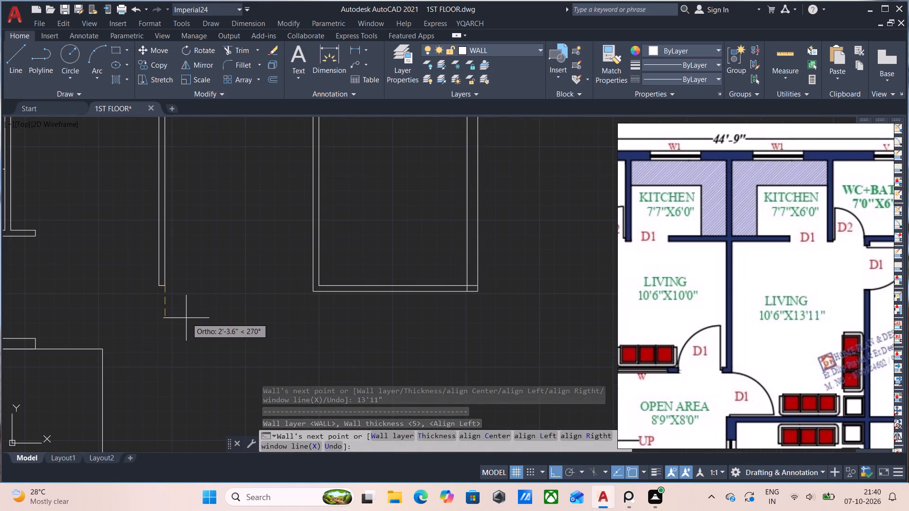
# Extend the living-room dividing wall another 5" down from its lower end.
pyautogui.scroll(1, 175, 317)
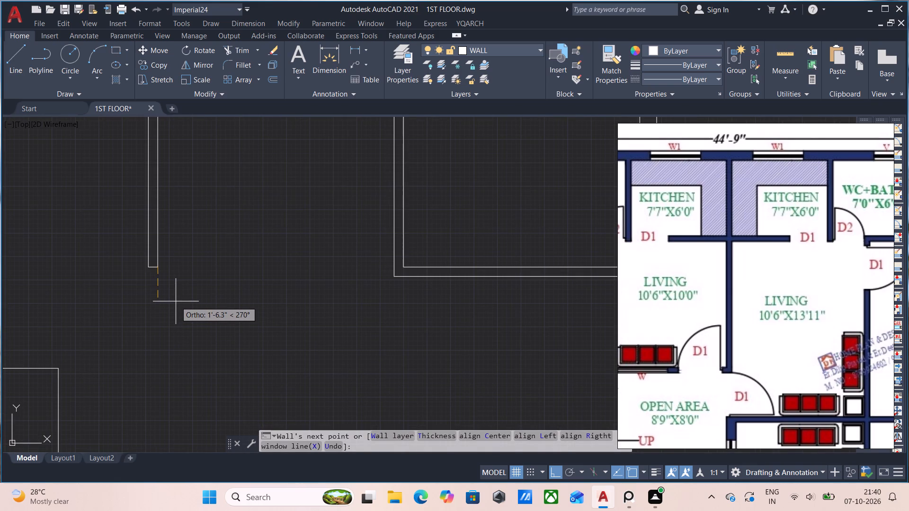
pyautogui.press('5')
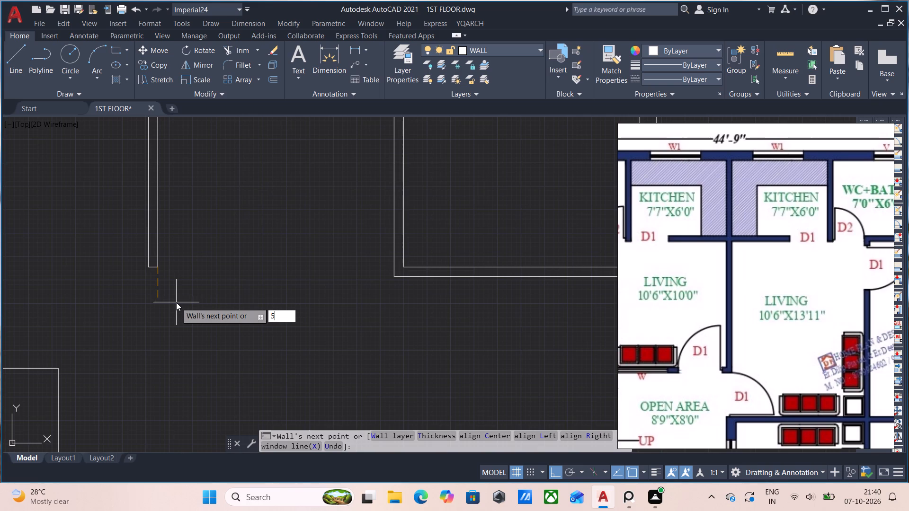
pyautogui.press('Return')
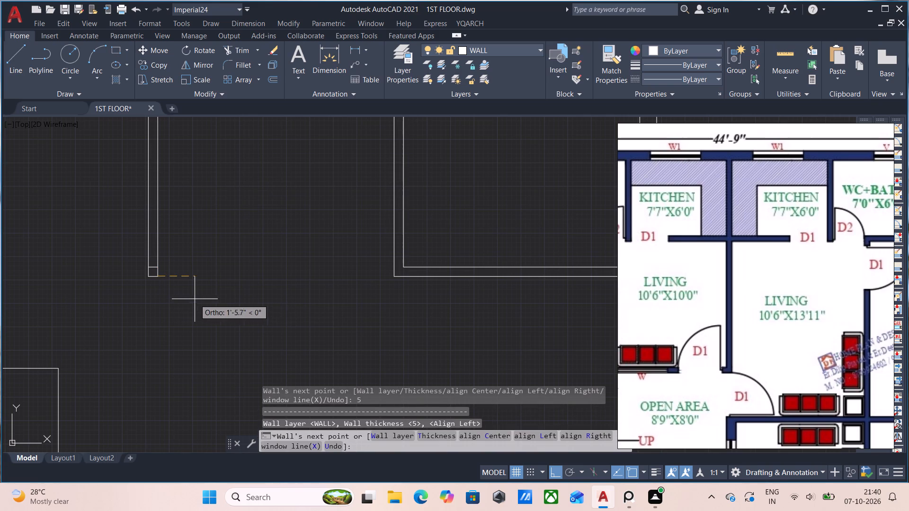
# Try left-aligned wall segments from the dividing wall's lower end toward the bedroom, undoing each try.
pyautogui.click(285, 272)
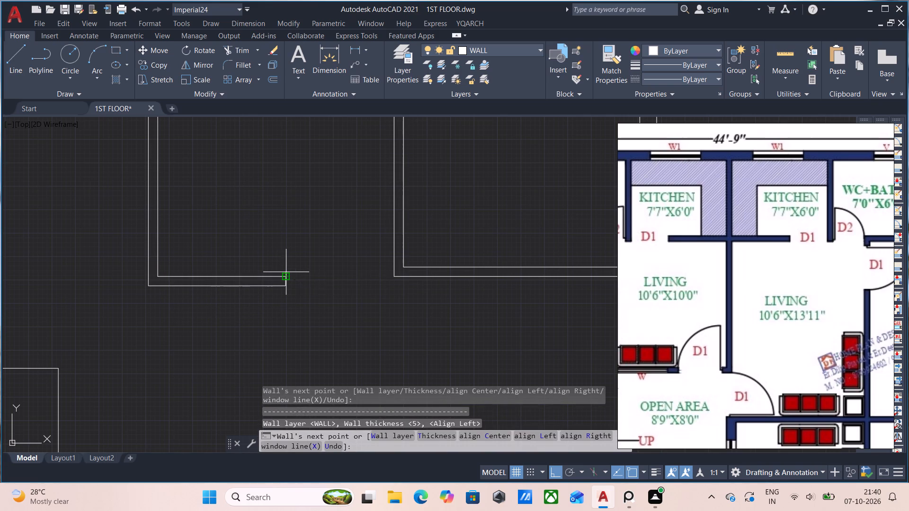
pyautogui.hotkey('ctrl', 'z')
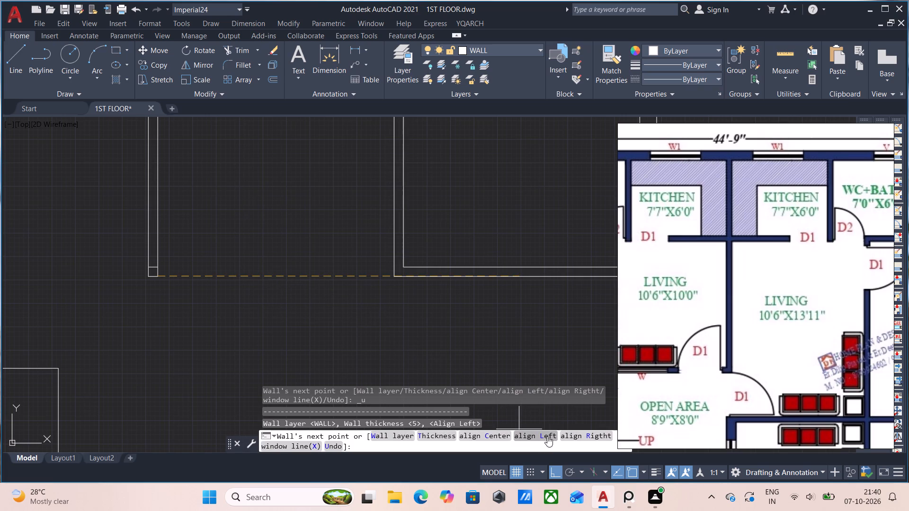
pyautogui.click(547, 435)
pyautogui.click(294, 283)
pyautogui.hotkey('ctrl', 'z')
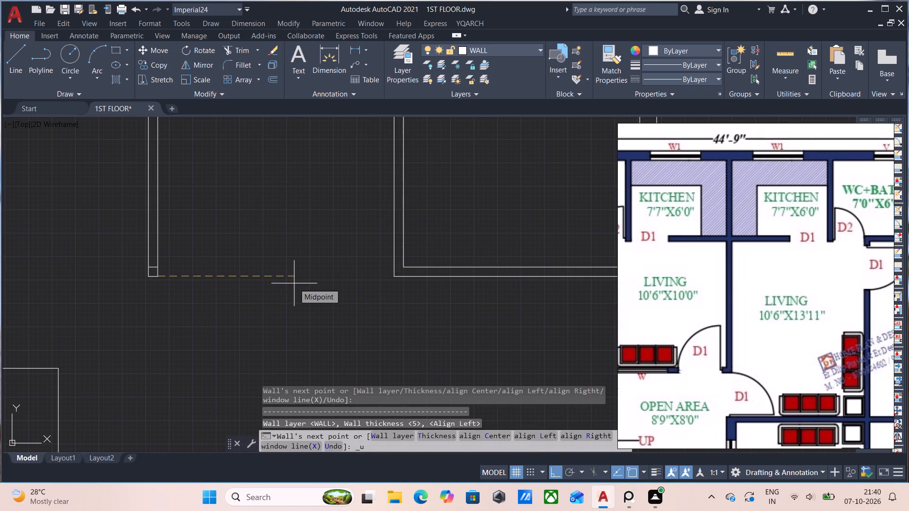
# Draw the living room's lower wall with right alignment from the dividing wall's lower end to the bedroom's lower-left outer corner.
pyautogui.click(598, 432)
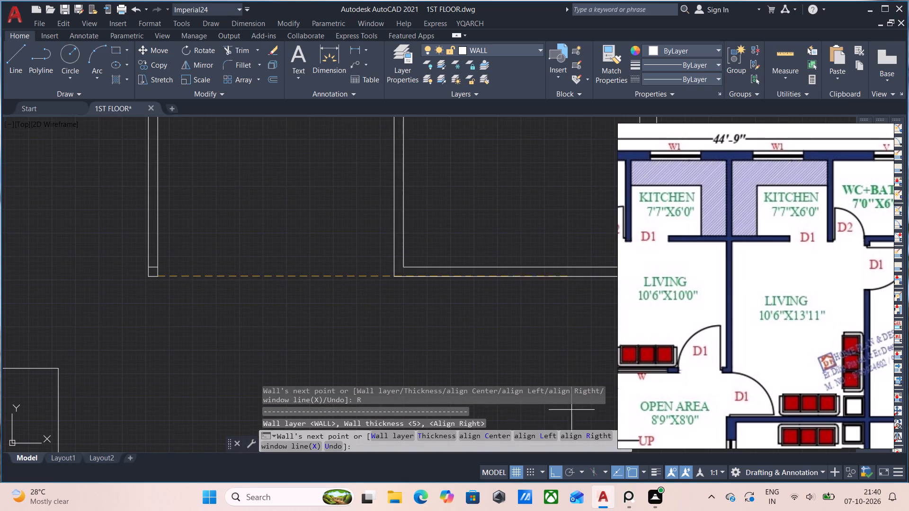
pyautogui.click(321, 291)
pyautogui.hotkey('ctrl', 'z')
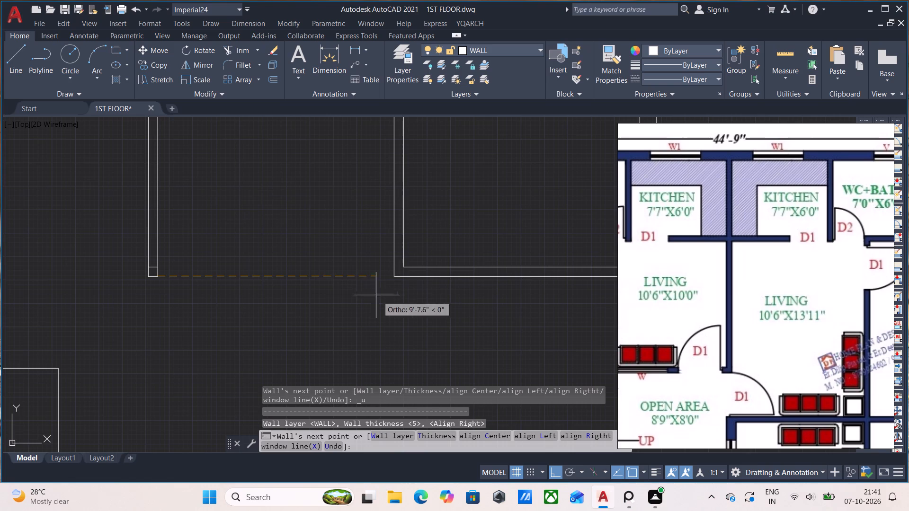
pyautogui.click(393, 277)
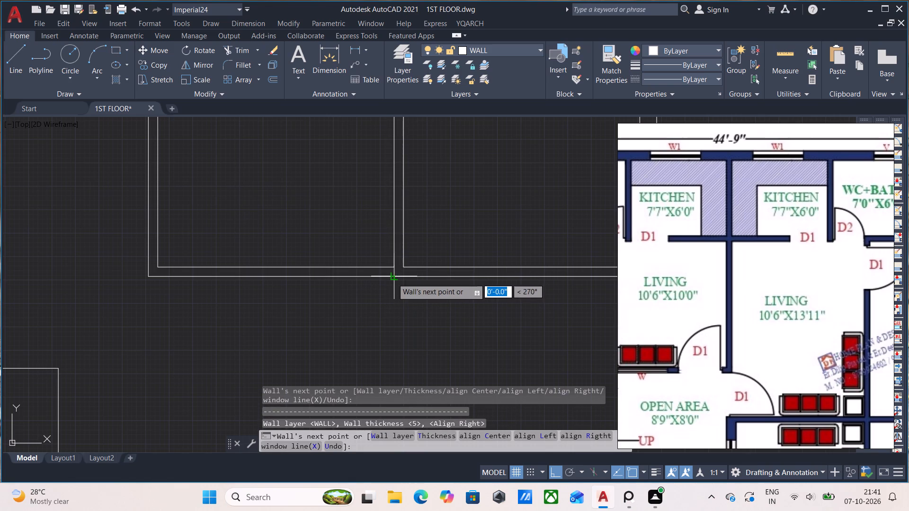
pyautogui.press('Escape')
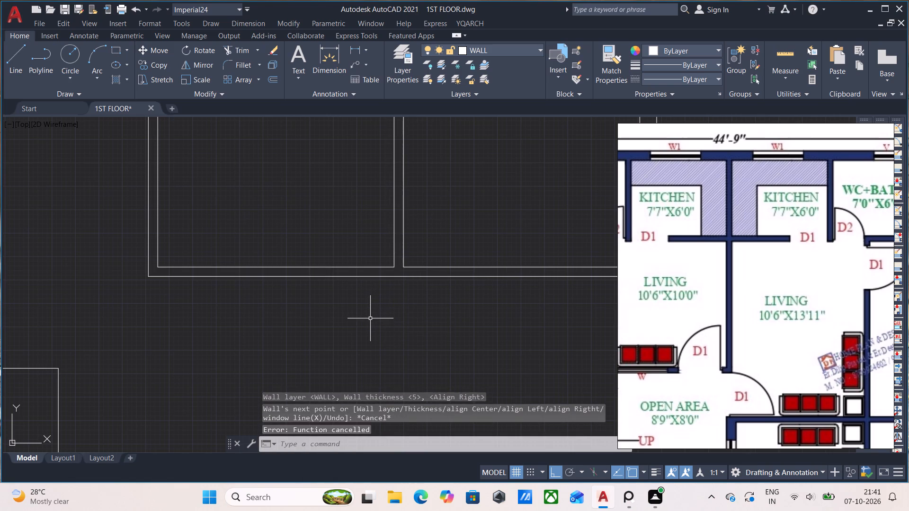
# Examine the reference plan around the 10'6" x 10'0" living room, staircase and open area for the wall below that living room.
pyautogui.scroll(-3, 381, 313)
pyautogui.moveTo(395, 280); pyautogui.dragTo(381, 289, button='middle')
pyautogui.scroll(-2, 789, 286)
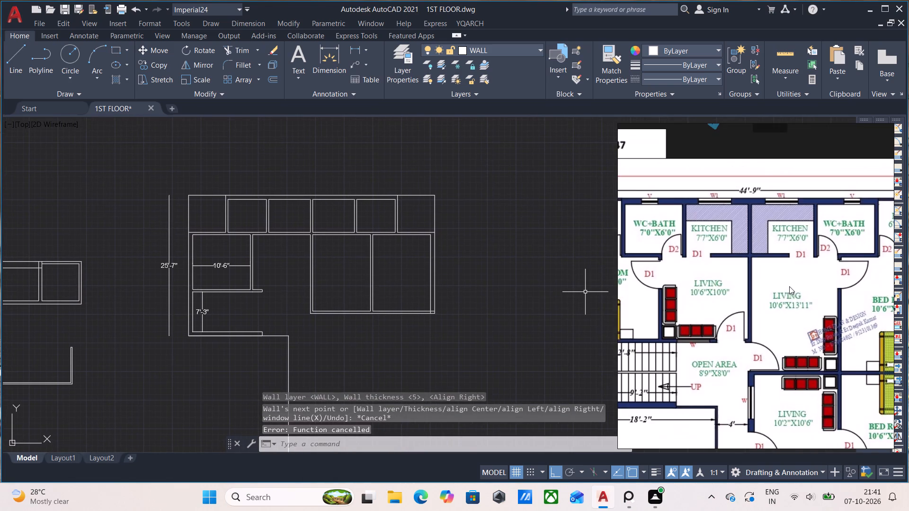
pyautogui.moveTo(760, 328); pyautogui.dragTo(784, 318, button='middle')
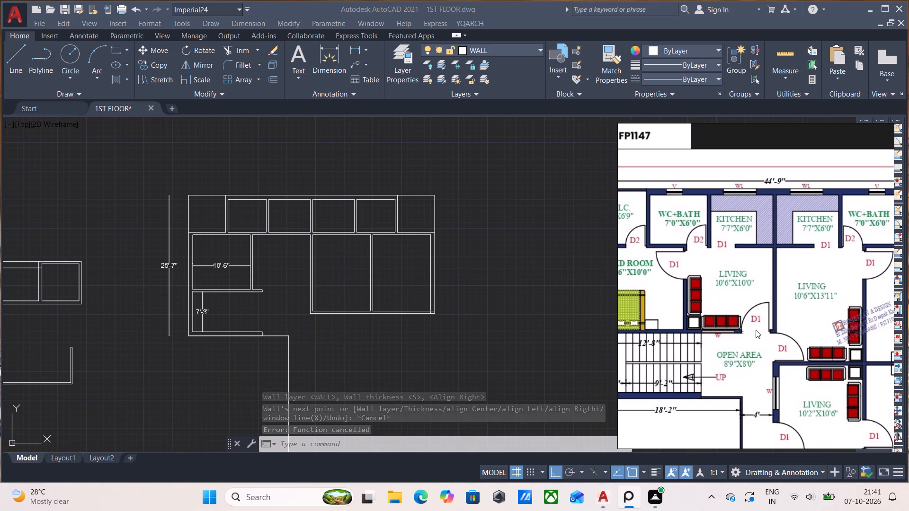
pyautogui.scroll(3, 721, 337)
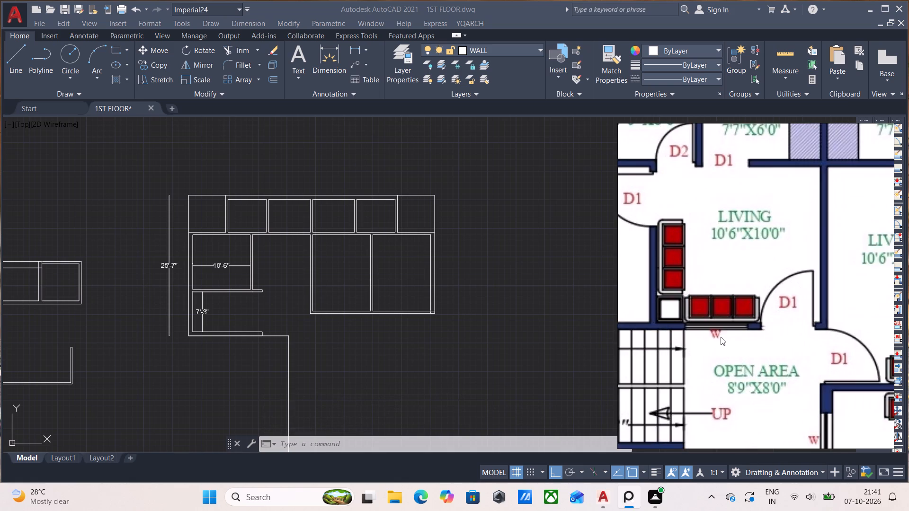
pyautogui.scroll(3, 723, 327)
pyautogui.scroll(-3, 723, 324)
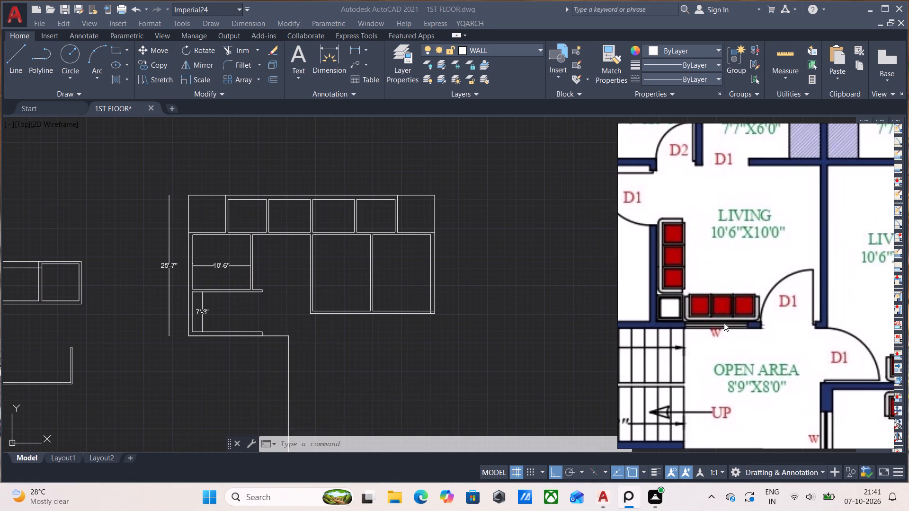
pyautogui.scroll(-1, 724, 322)
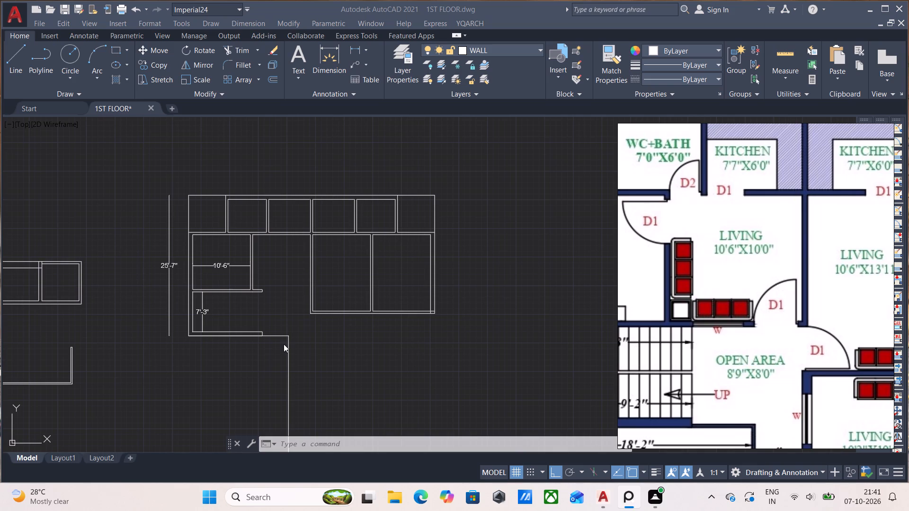
pyautogui.moveTo(698, 378); pyautogui.dragTo(731, 305, button='middle')
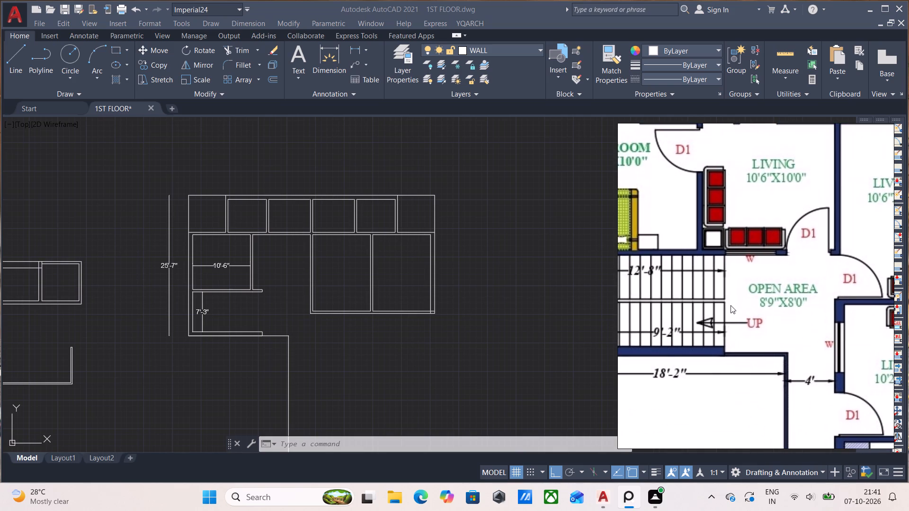
pyautogui.moveTo(731, 305); pyautogui.dragTo(723, 307, button='middle')
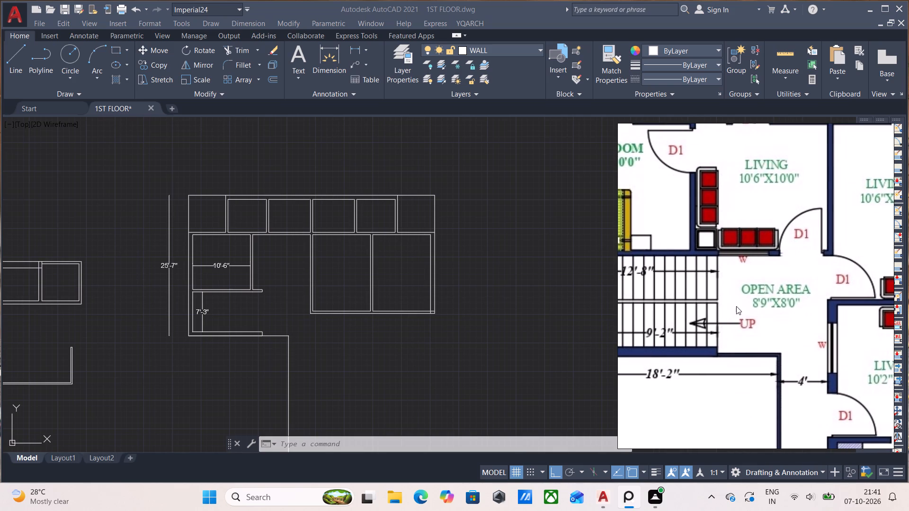
pyautogui.moveTo(732, 307); pyautogui.dragTo(722, 342, button='middle')
# Draw a vertical guide line up from the outer boundary's corner beside the stair area, level with the top face of the stair's upper wall.
pyautogui.scroll(2, 358, 312)
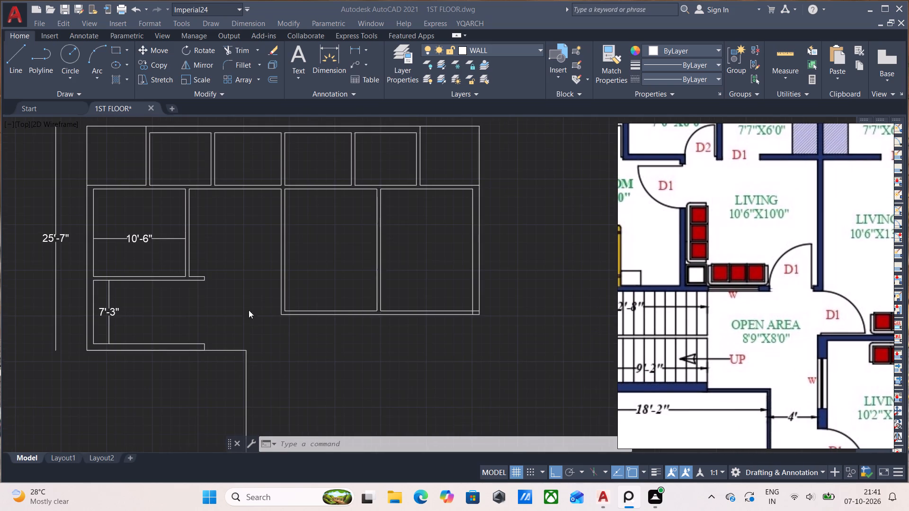
pyautogui.moveTo(184, 357); pyautogui.dragTo(257, 351, button='middle')
pyautogui.moveTo(232, 343); pyautogui.dragTo(356, 321, button='middle')
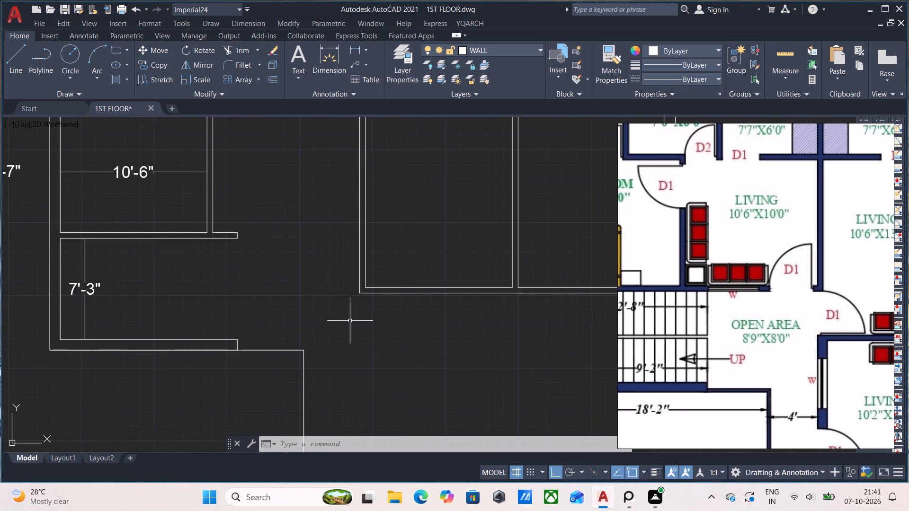
pyautogui.press('l')
pyautogui.press('Return')
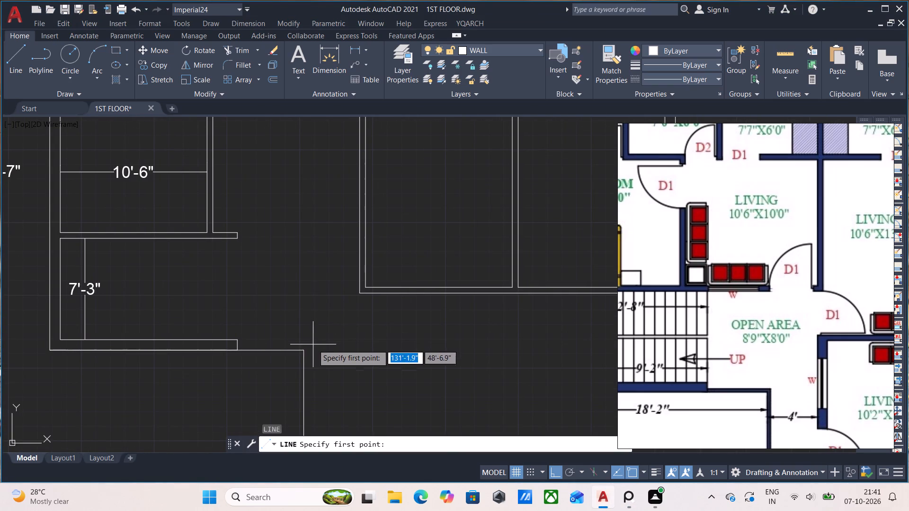
pyautogui.moveTo(305, 349); pyautogui.dragTo(305, 344)
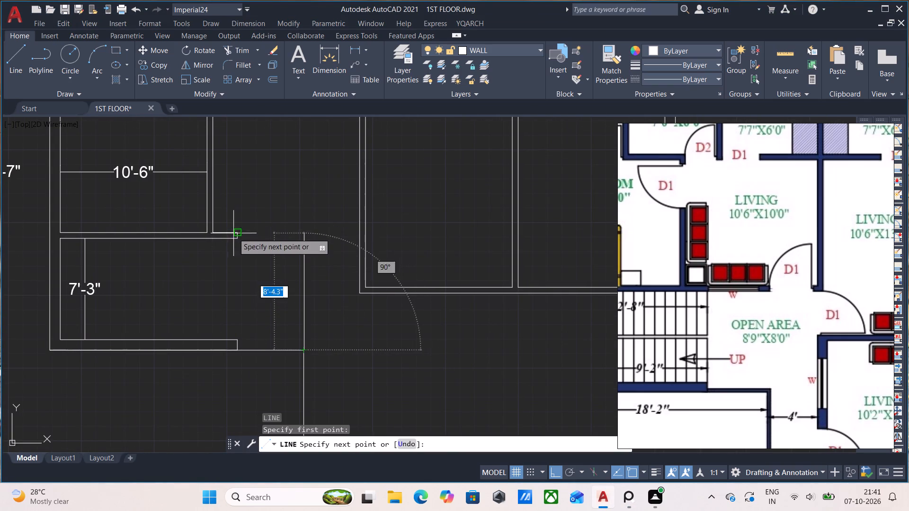
pyautogui.click(305, 232)
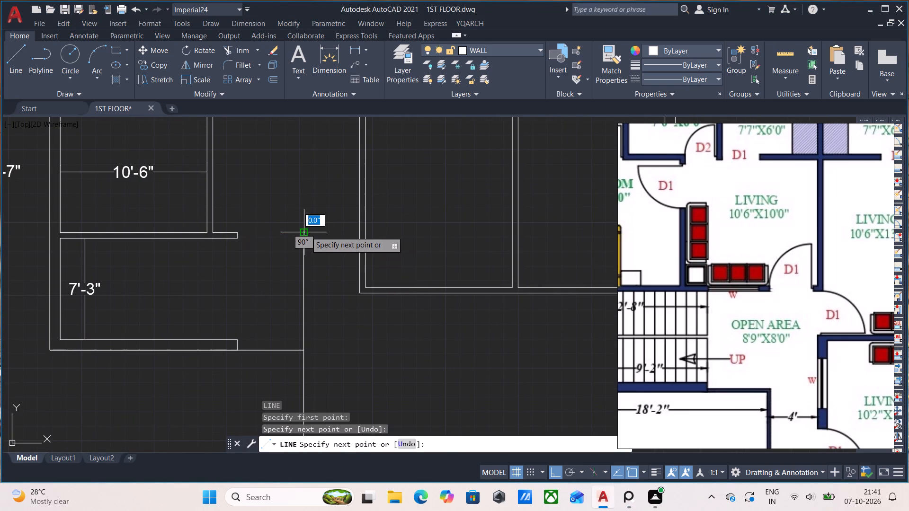
pyautogui.press('Escape')
# Extend the stair area's upper wall with left alignment from its free end to the vertical guide line.
pyautogui.write('ww')
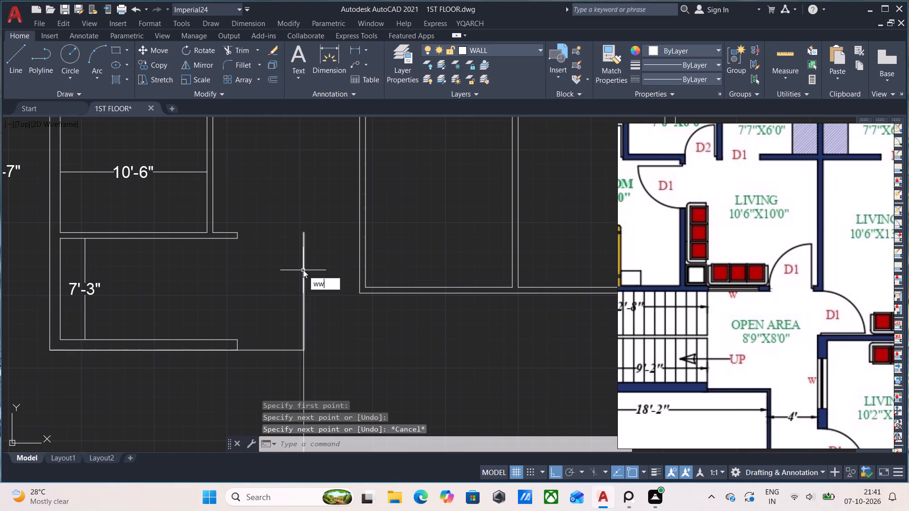
pyautogui.press('Return')
pyautogui.click(234, 231)
pyautogui.click(294, 237)
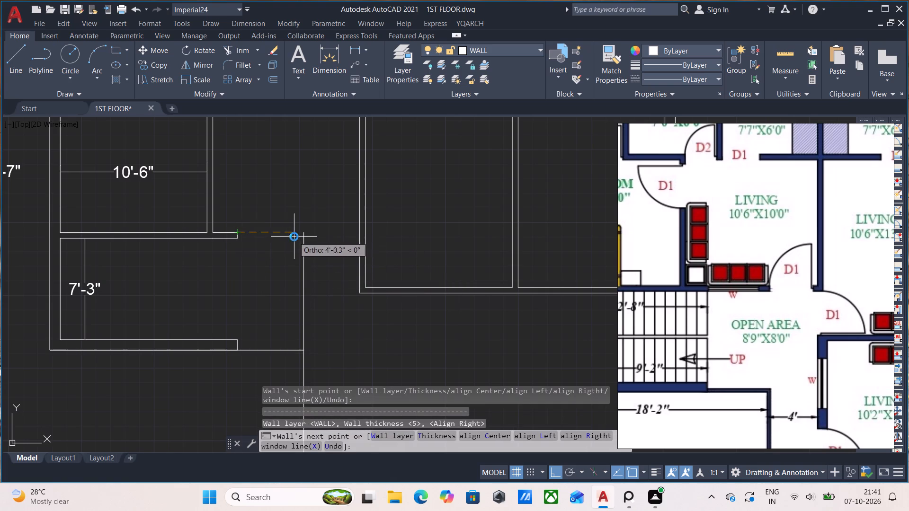
pyautogui.hotkey('ctrl', 'z')
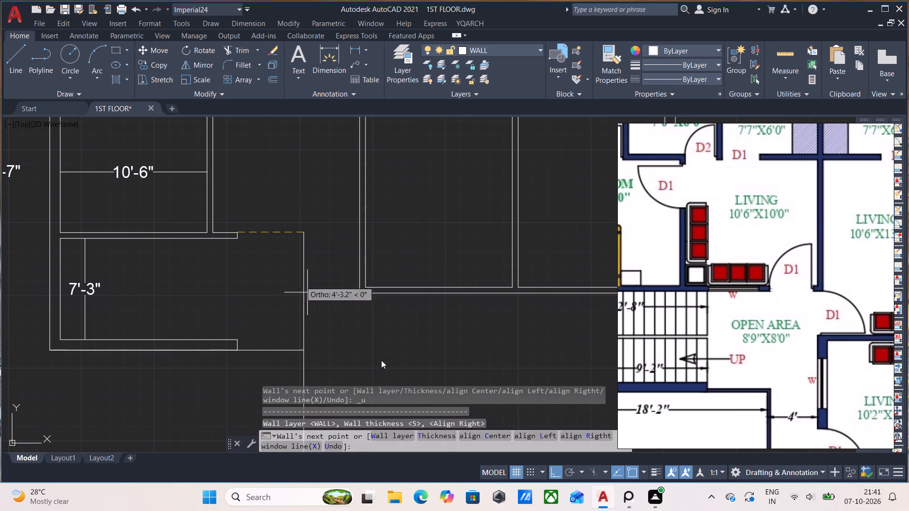
pyautogui.click(546, 435)
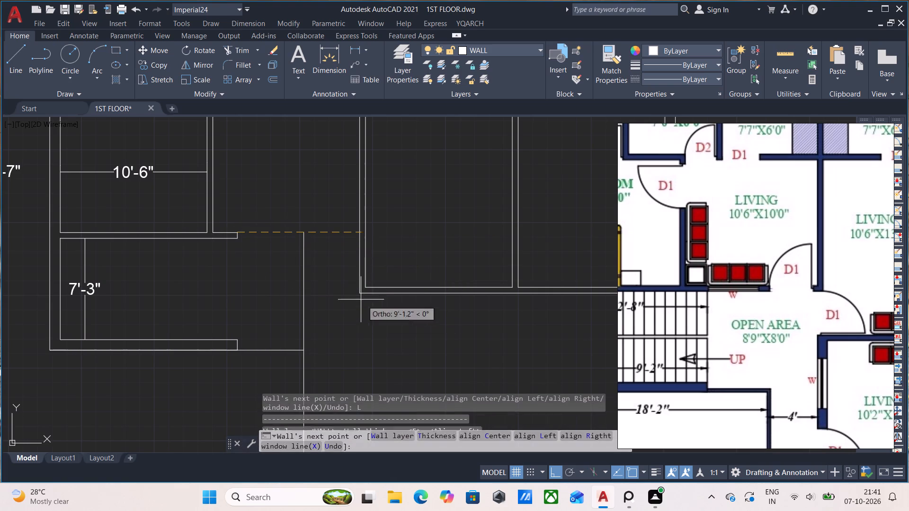
pyautogui.click(302, 235)
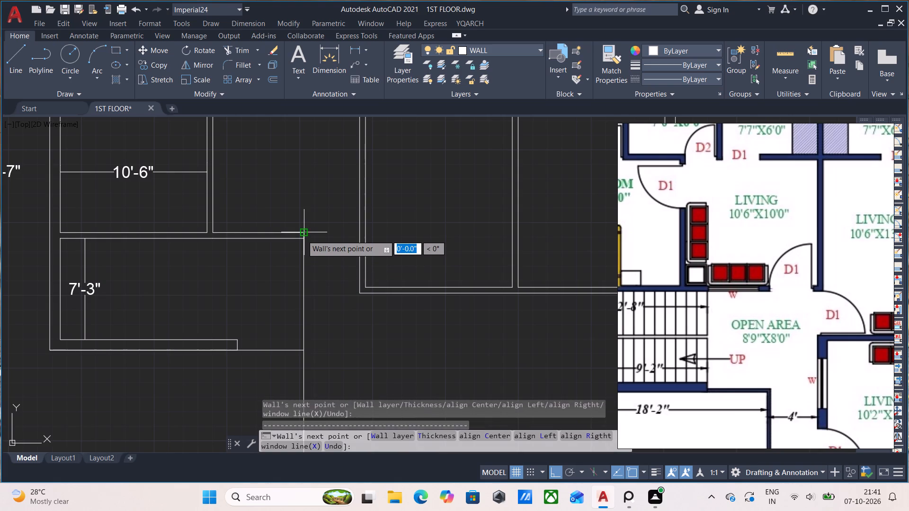
pyautogui.press('Escape')
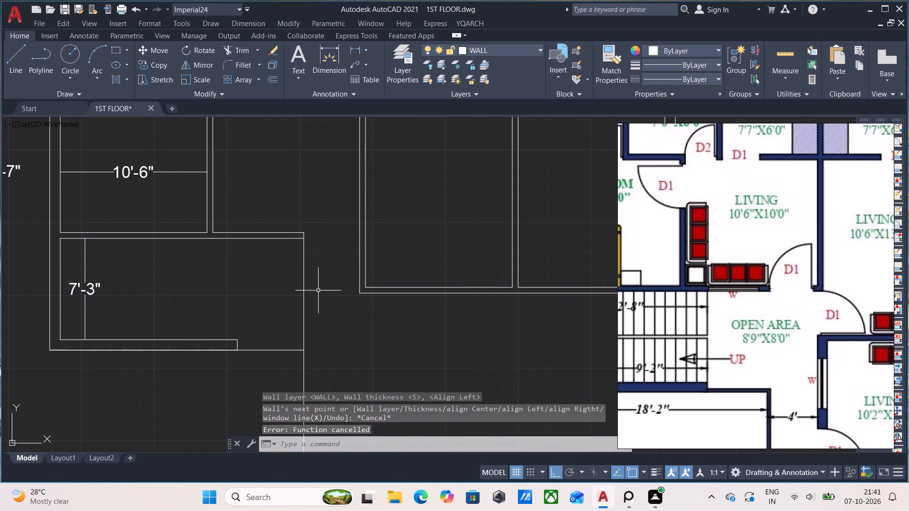
# Delete the vertical guide line between the stair's upper wall and the outer boundary's corner.
pyautogui.click(318, 291)
pyautogui.click(257, 273)
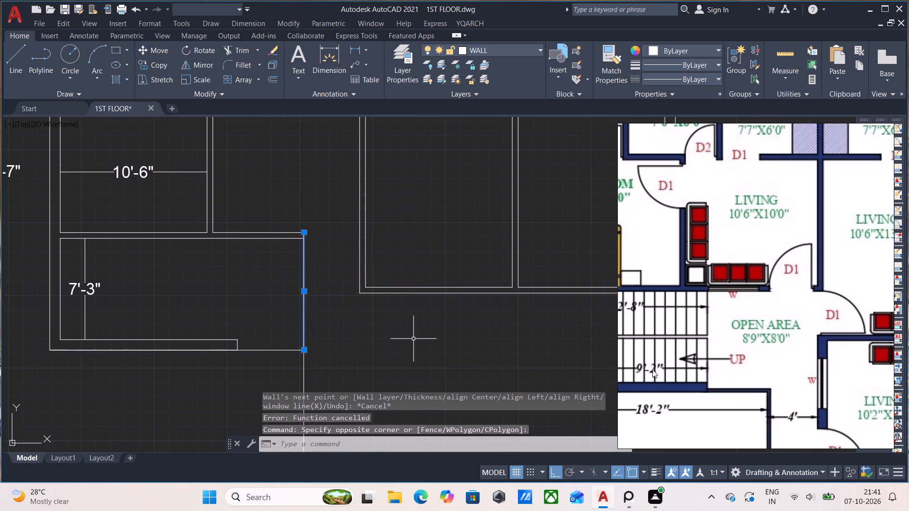
pyautogui.press('Delete')
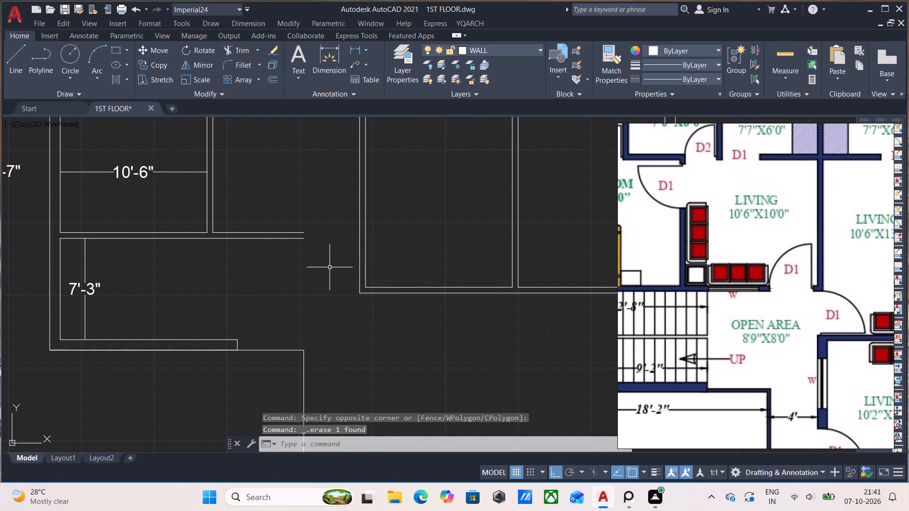
# Close the open end of the extended stair wall with a short line between its two faces.
pyautogui.press('l')
pyautogui.press('Return')
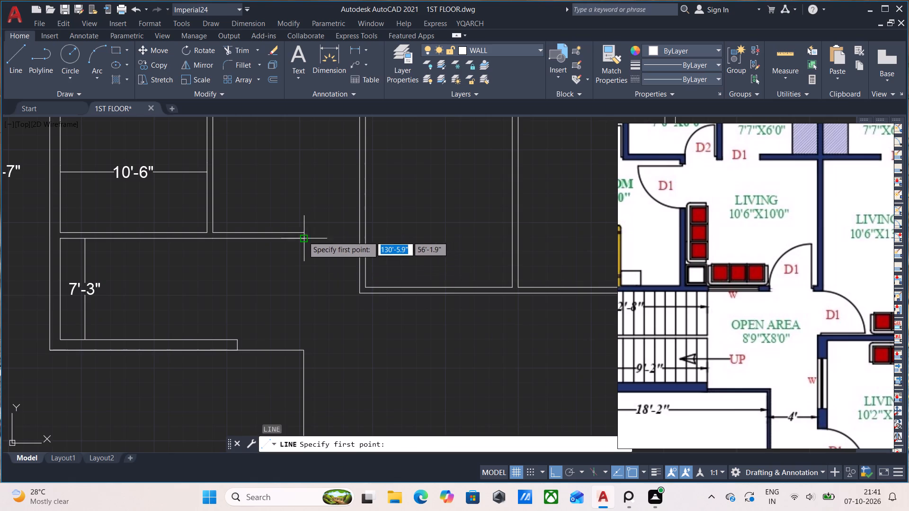
pyautogui.click(300, 232)
pyautogui.click(302, 239)
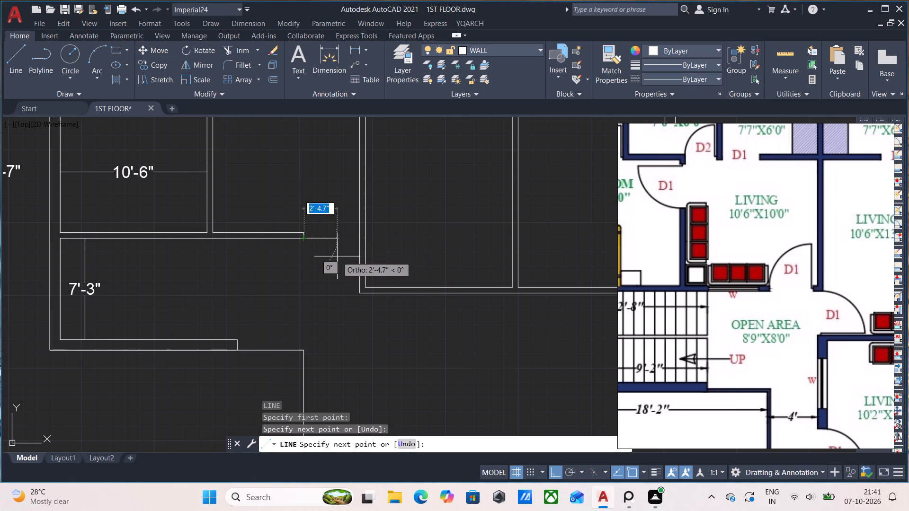
pyautogui.press('Escape')
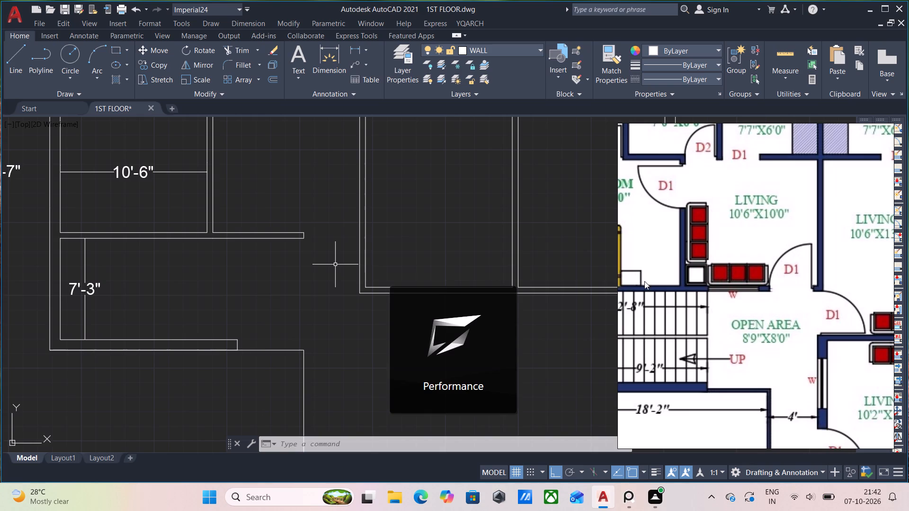
# Save the first-floor drawing.
pyautogui.scroll(-2, 436, 183)
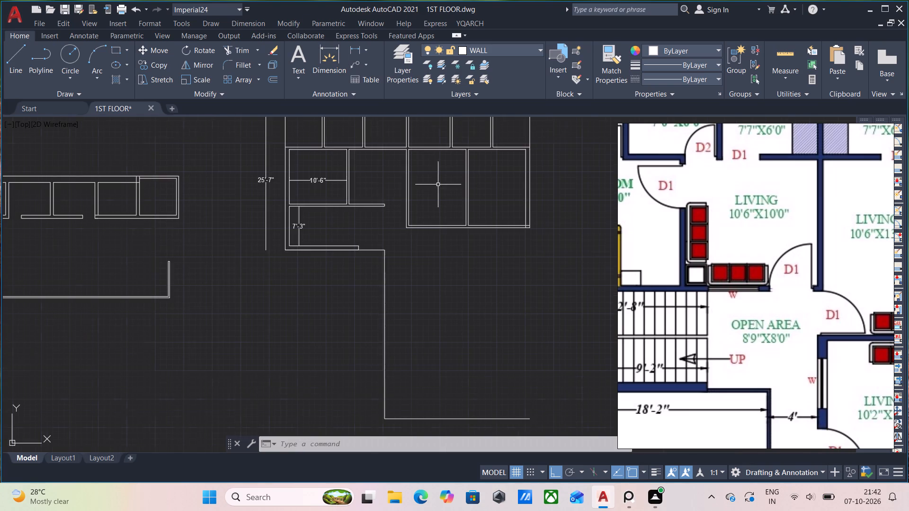
pyautogui.moveTo(454, 266); pyautogui.dragTo(428, 326, button='middle')
pyautogui.hotkey('ctrl', 's')
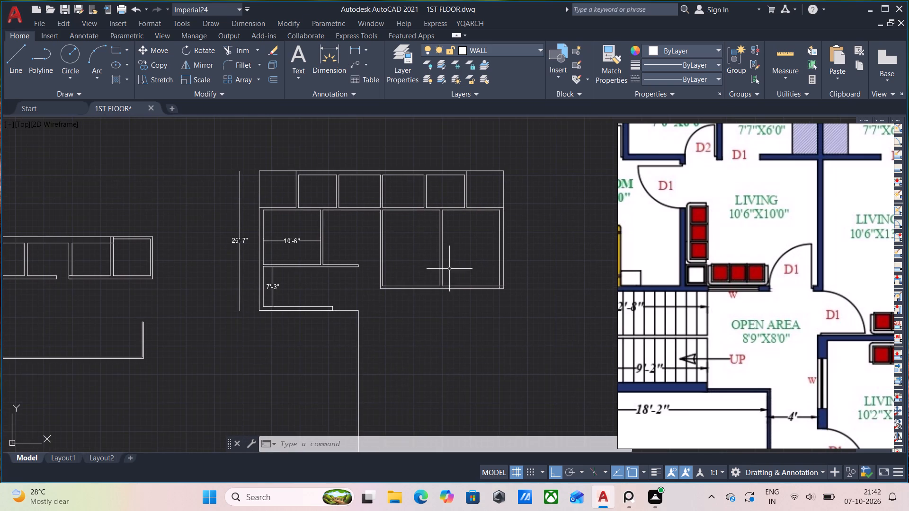
# Examine the reference plan's bedroom, living, kitchen and bath layout and room sizes below the open area.
pyautogui.scroll(2, 423, 282)
pyautogui.moveTo(411, 276); pyautogui.dragTo(428, 304, button='middle')
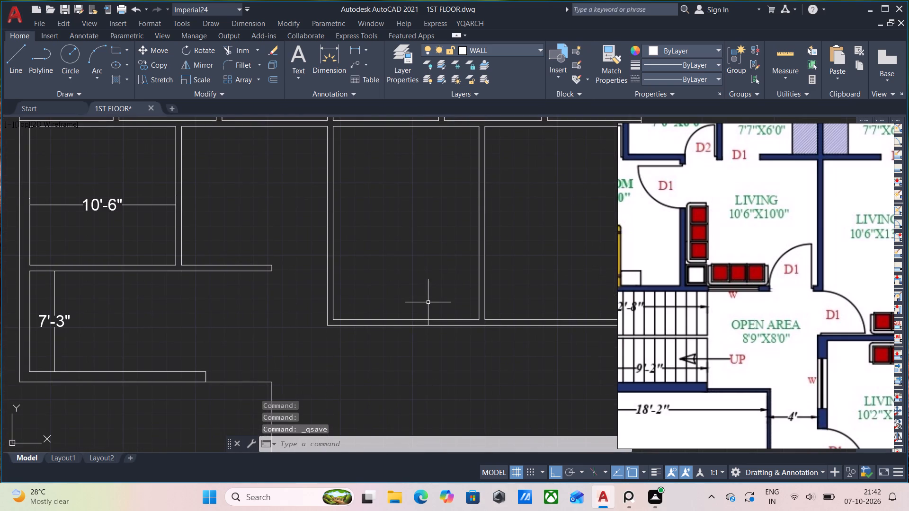
pyautogui.scroll(-1, 387, 304)
pyautogui.click(882, 373)
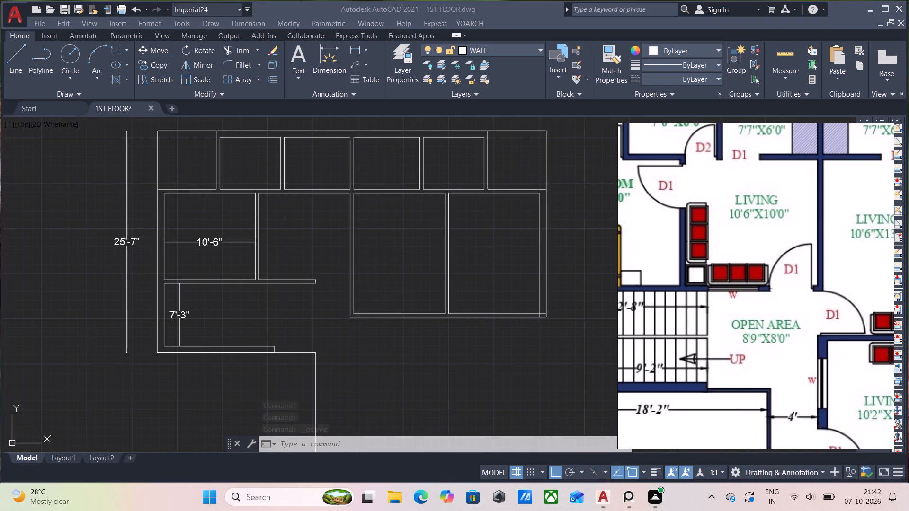
pyautogui.moveTo(383, 348); pyautogui.dragTo(325, 327, button='middle')
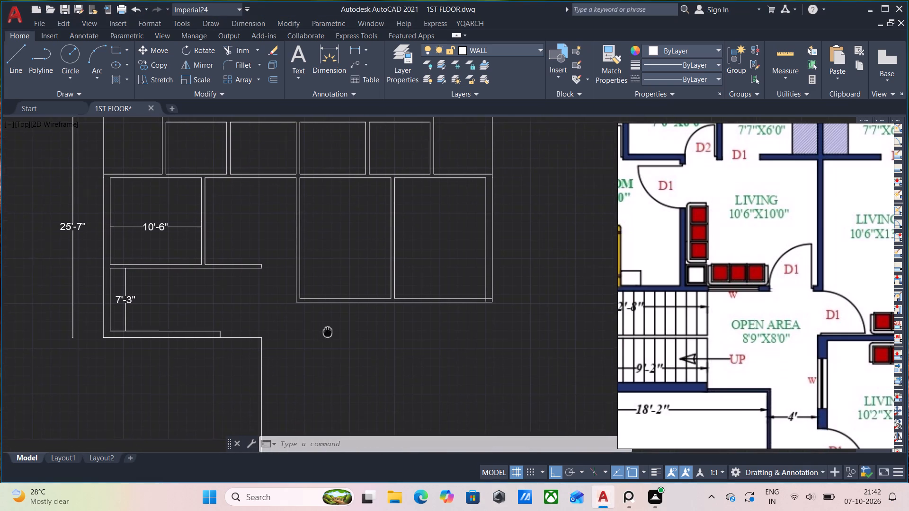
pyautogui.moveTo(325, 327); pyautogui.dragTo(317, 316, button='middle')
pyautogui.scroll(-1, 415, 356)
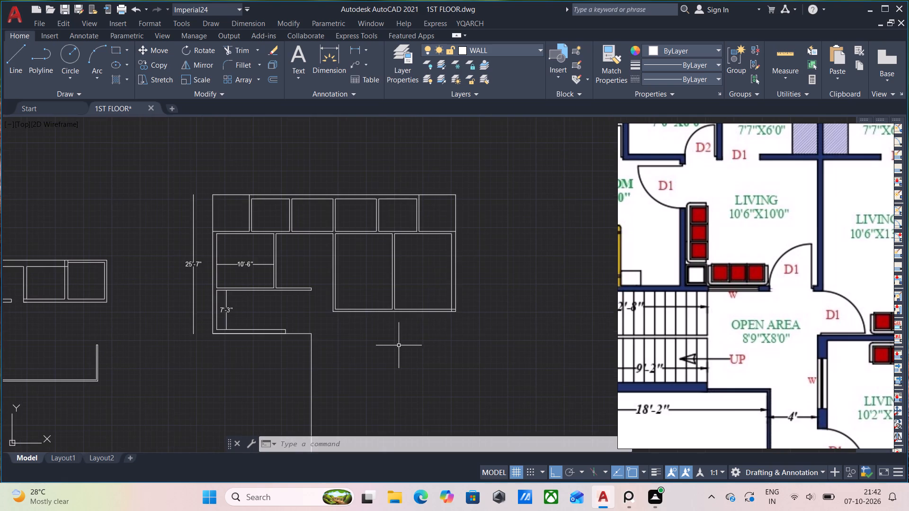
pyautogui.scroll(-2, 701, 319)
pyautogui.moveTo(724, 352); pyautogui.dragTo(665, 257, button='middle')
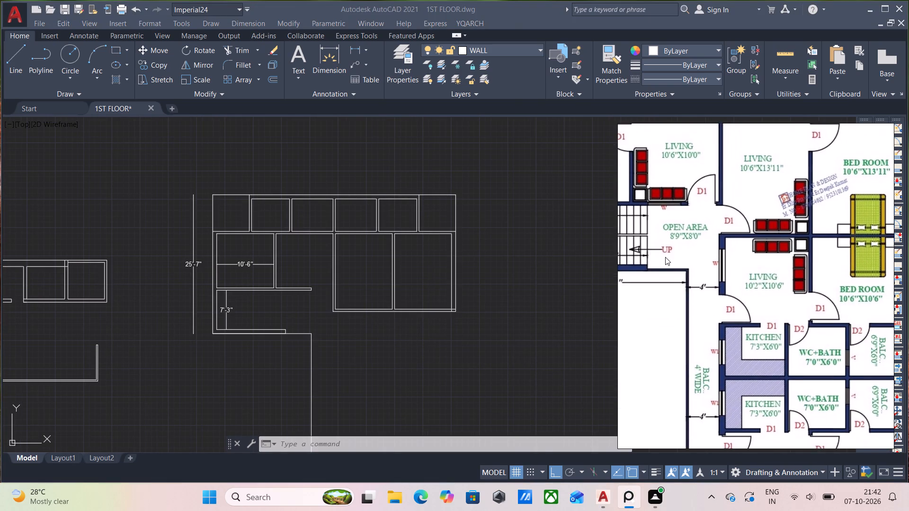
pyautogui.moveTo(665, 257); pyautogui.dragTo(651, 257, button='middle')
pyautogui.scroll(-1, 713, 276)
pyautogui.moveTo(740, 317); pyautogui.dragTo(699, 264, button='middle')
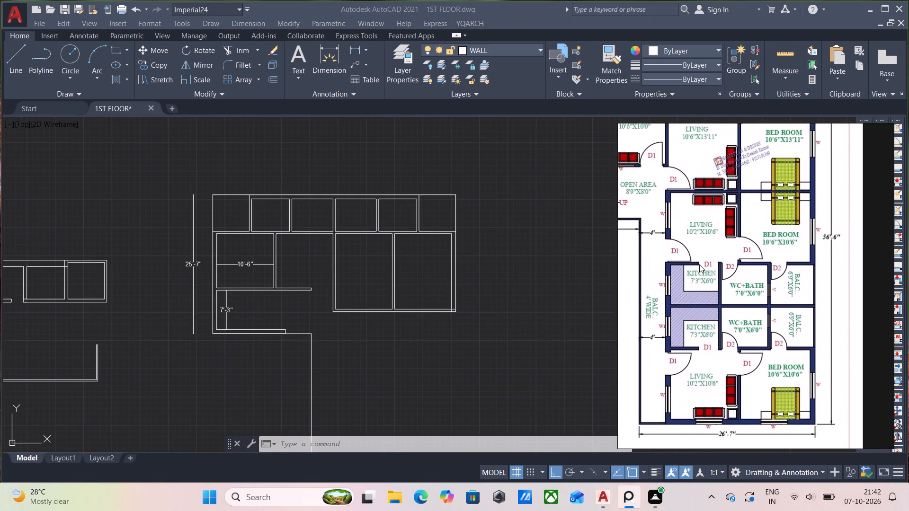
pyautogui.moveTo(699, 264); pyautogui.dragTo(697, 256, button='middle')
pyautogui.scroll(1, 811, 309)
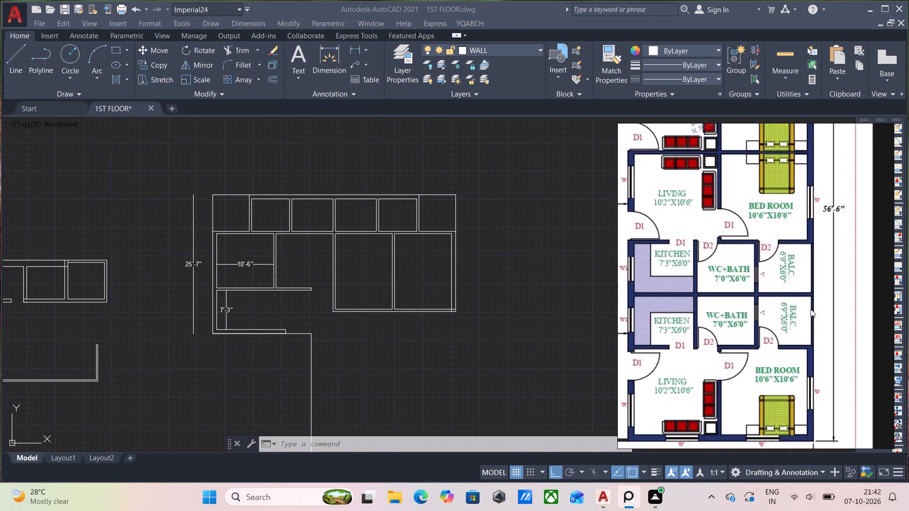
pyautogui.scroll(2, 811, 309)
pyautogui.scroll(-2, 793, 256)
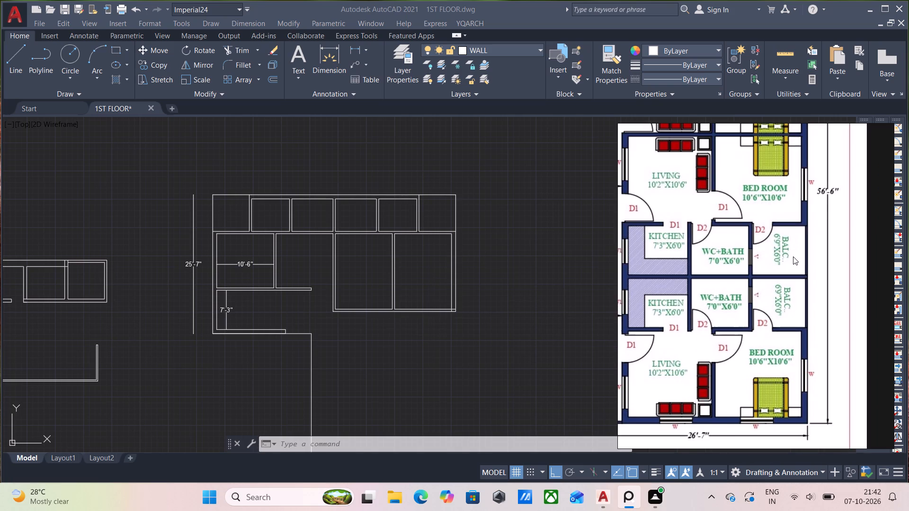
pyautogui.moveTo(790, 227); pyautogui.dragTo(756, 334, button='middle')
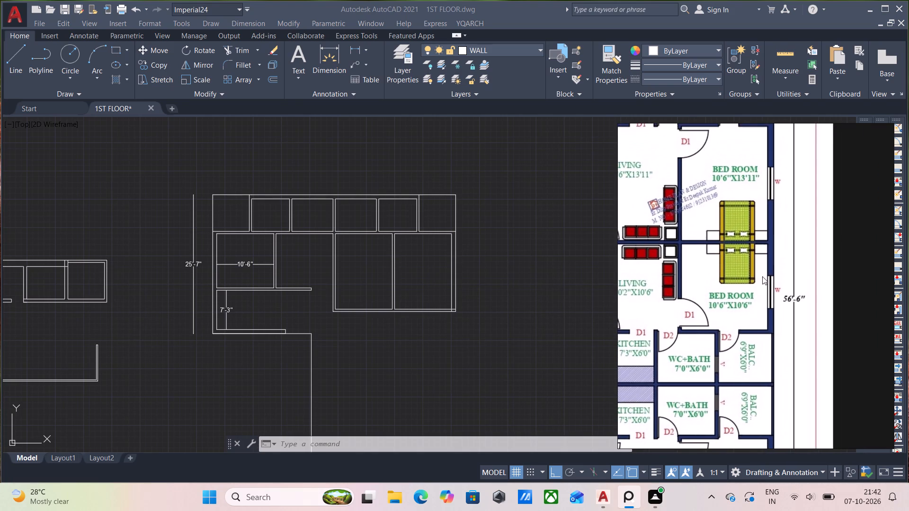
pyautogui.moveTo(766, 255); pyautogui.dragTo(771, 311, button='middle')
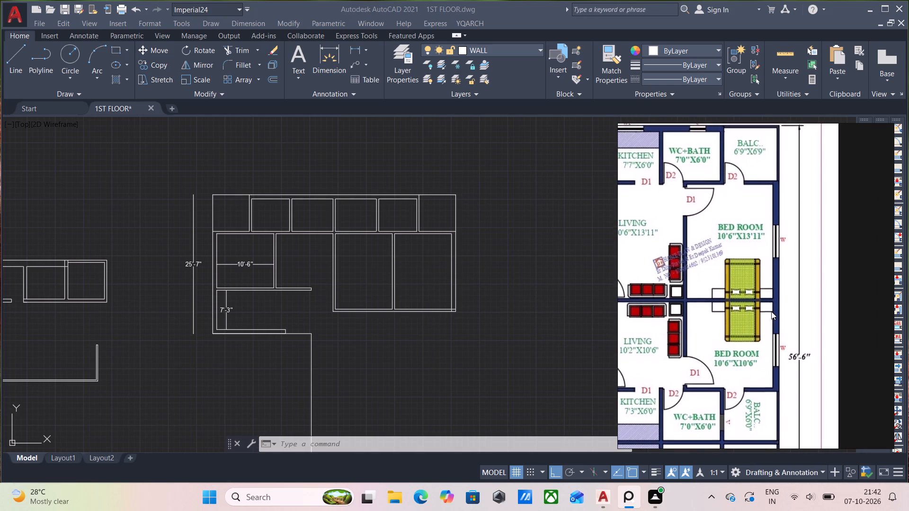
pyautogui.moveTo(771, 311); pyautogui.dragTo(771, 304, button='middle')
# Draw a wall of thickness 9, left-aligned, 10'6" downward from the lower outer corner of the right-hand 10'6"x13'11" bedroom.
pyautogui.scroll(1, 458, 339)
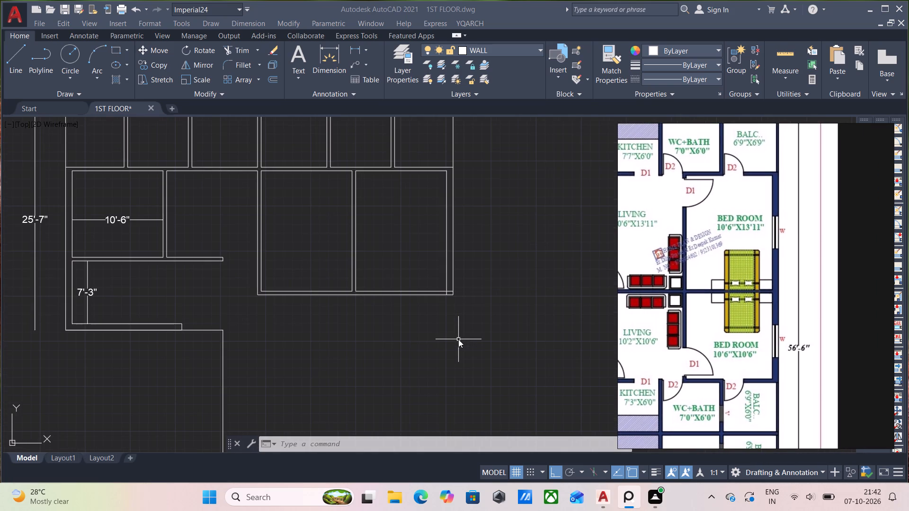
pyautogui.press('w')
pyautogui.press('w')
pyautogui.press('Return')
pyautogui.click(460, 345)
pyautogui.write('ww')
pyautogui.press('Return')
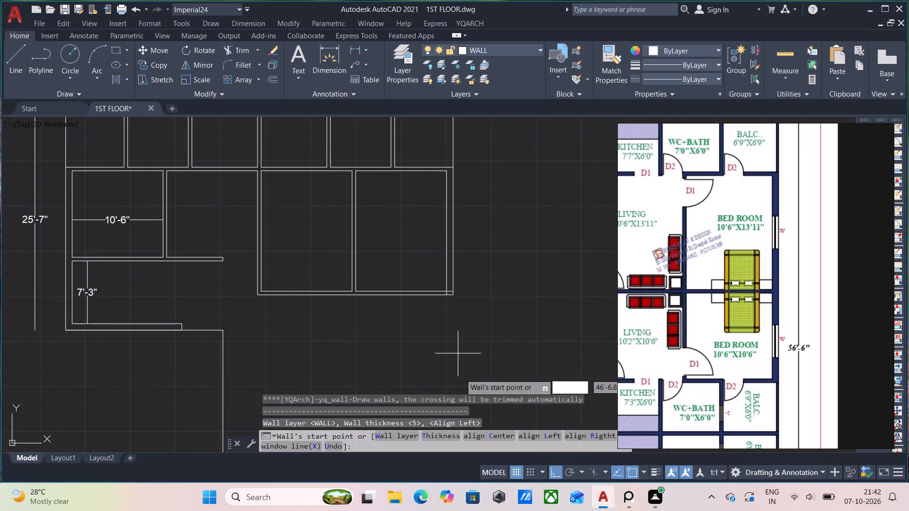
pyautogui.click(431, 434)
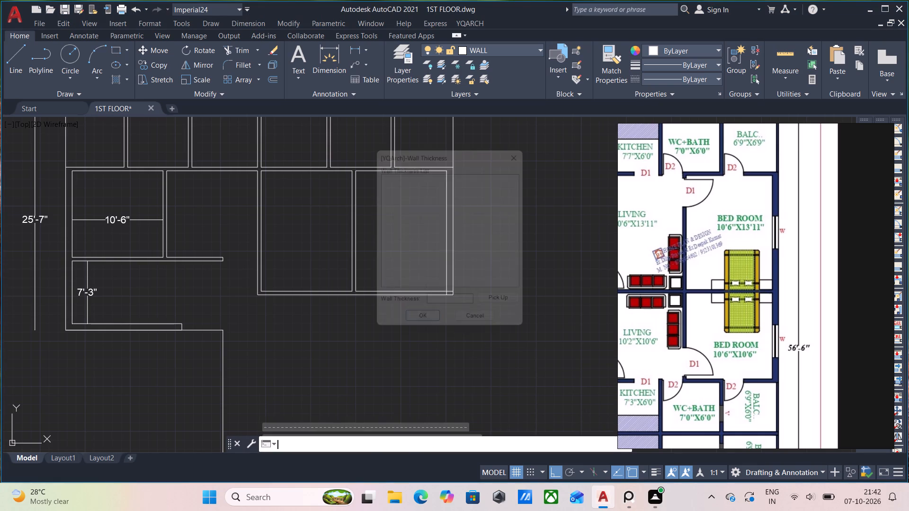
pyautogui.click(474, 310)
pyautogui.press('BackSpace')
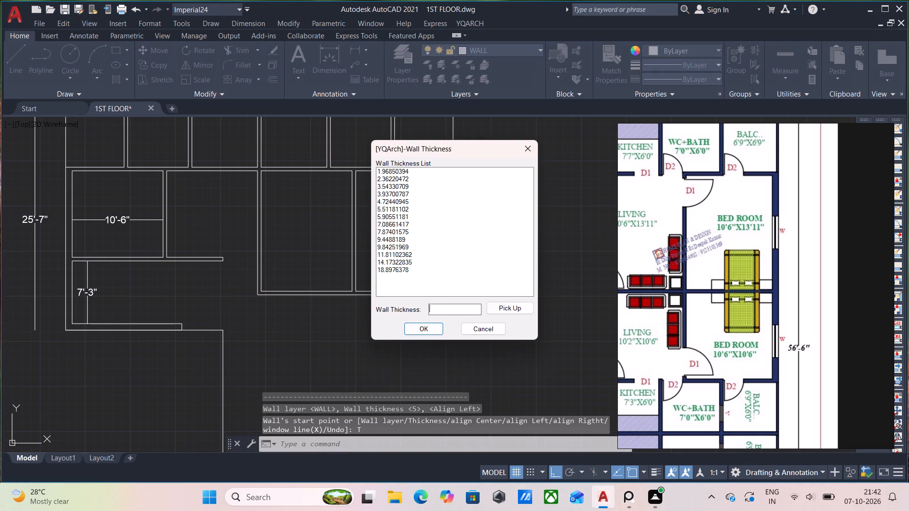
pyautogui.press('9')
pyautogui.click(428, 328)
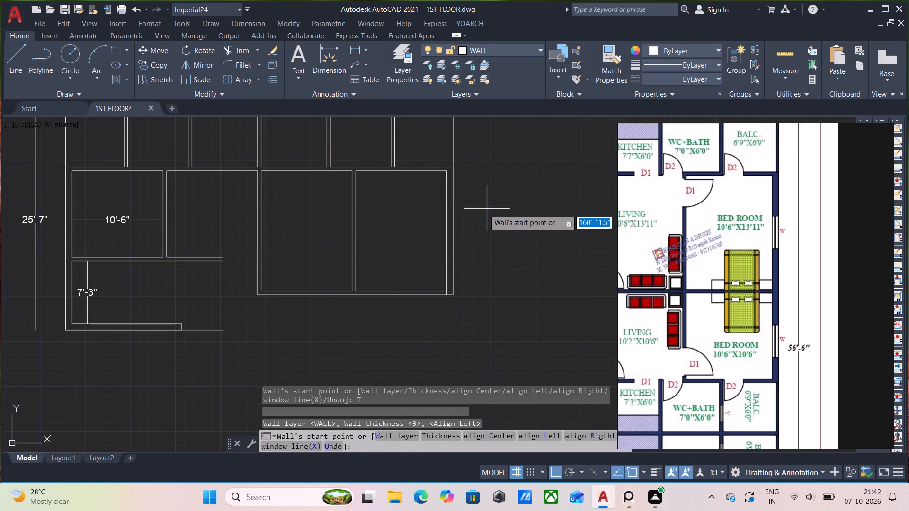
pyautogui.scroll(2, 454, 301)
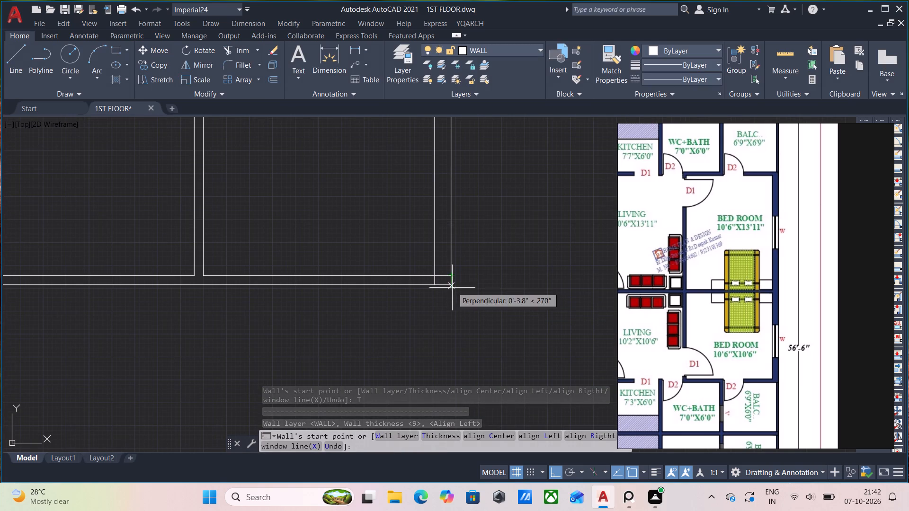
pyautogui.click(452, 287)
pyautogui.click(450, 337)
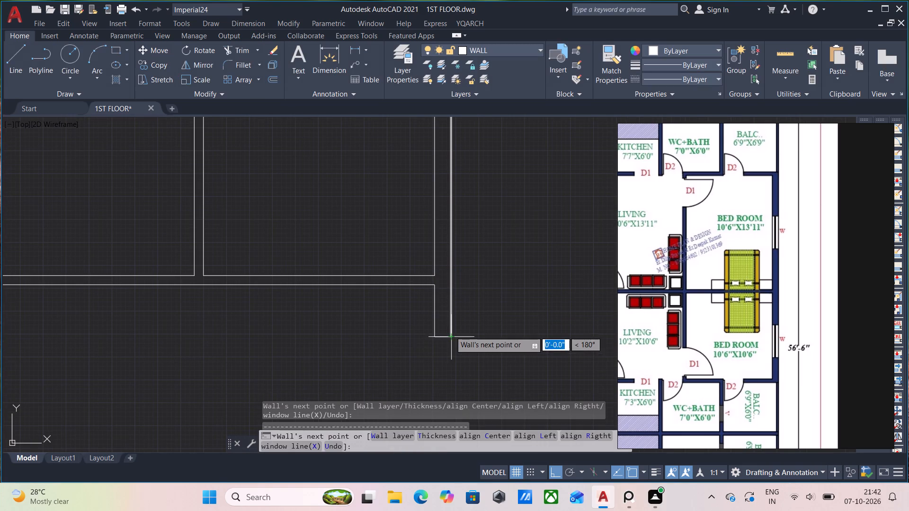
pyautogui.hotkey('ctrl', 'z')
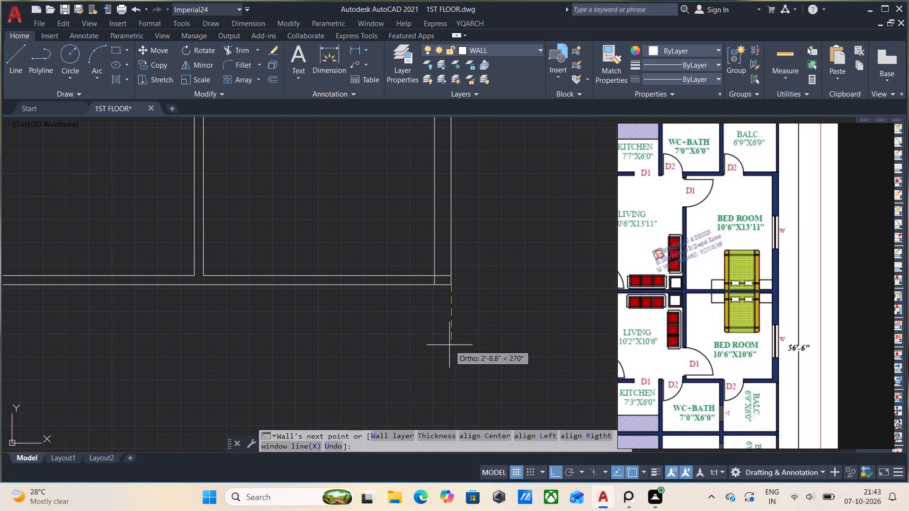
pyautogui.write("10'")
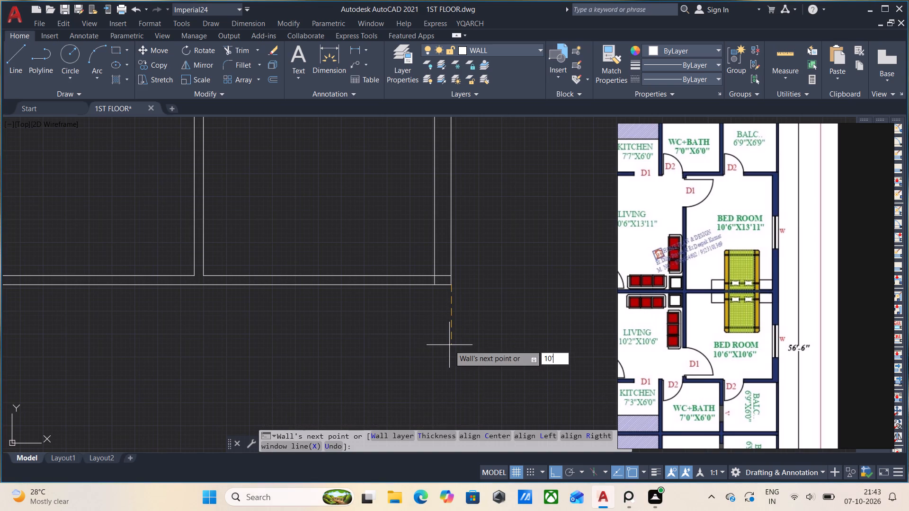
pyautogui.write('6"')
pyautogui.press('Return')
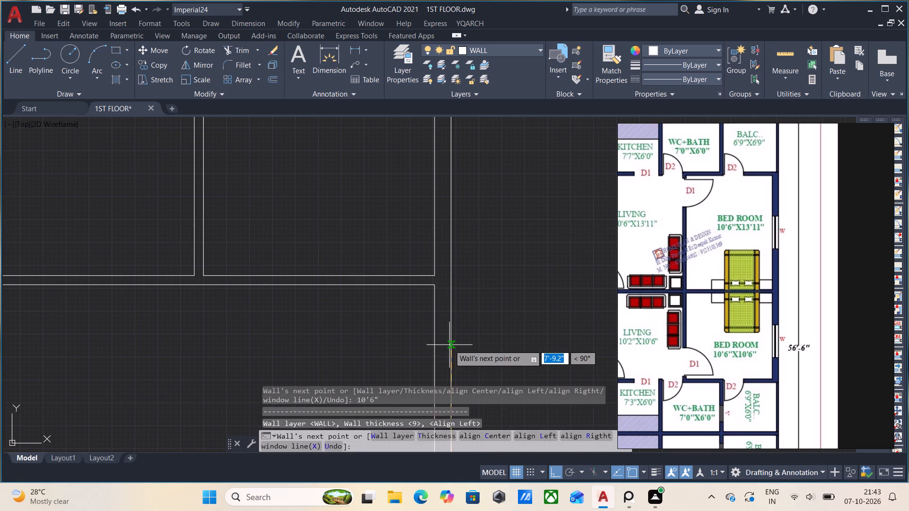
# Extend the new outer wall a further 5" downward from its lower end and finish the wall.
pyautogui.moveTo(449, 344); pyautogui.dragTo(457, 121, button='middle')
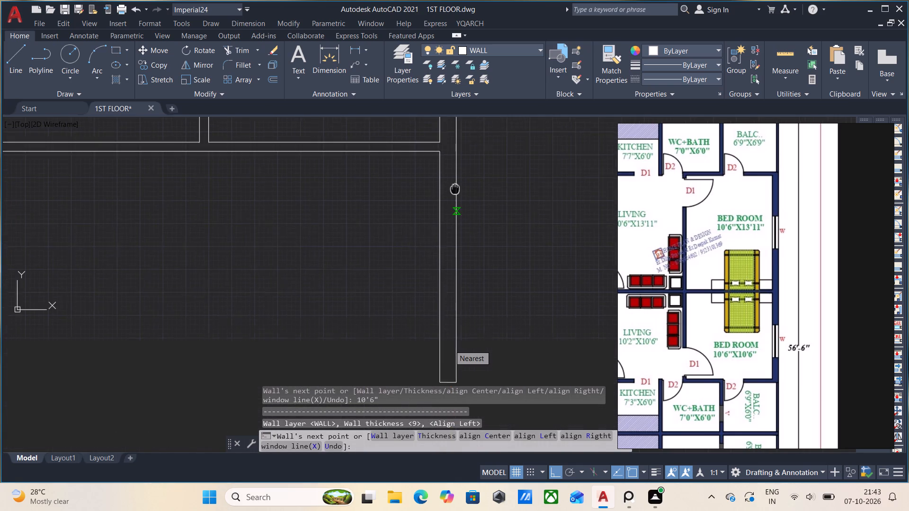
pyautogui.moveTo(457, 121); pyautogui.dragTo(457, 120, button='middle')
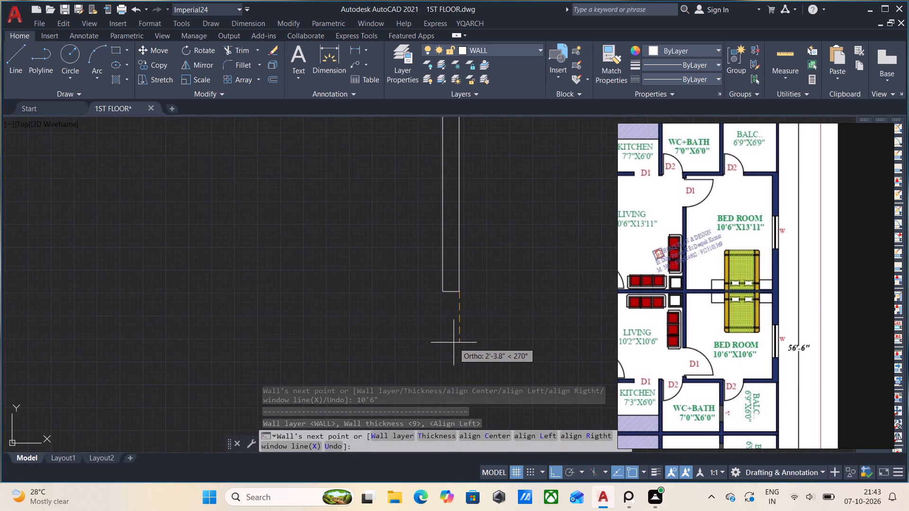
pyautogui.press('5')
pyautogui.press('Return')
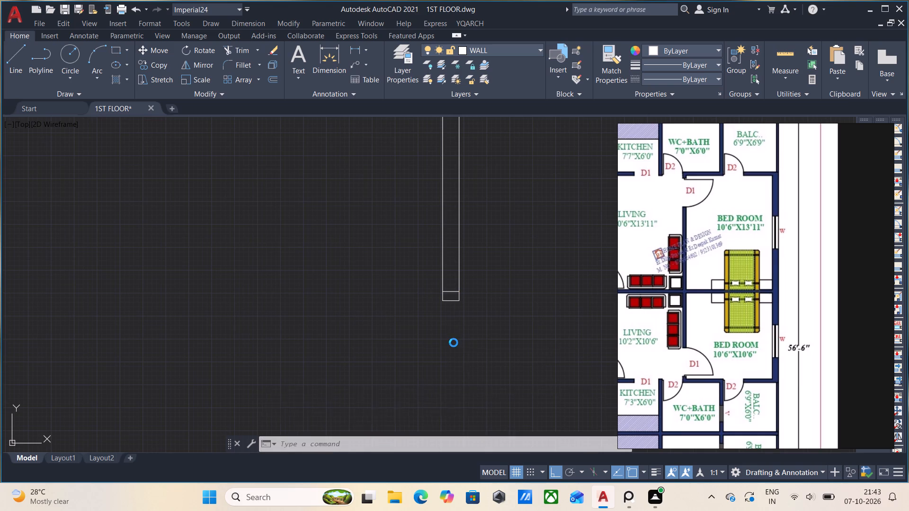
pyautogui.press('Escape')
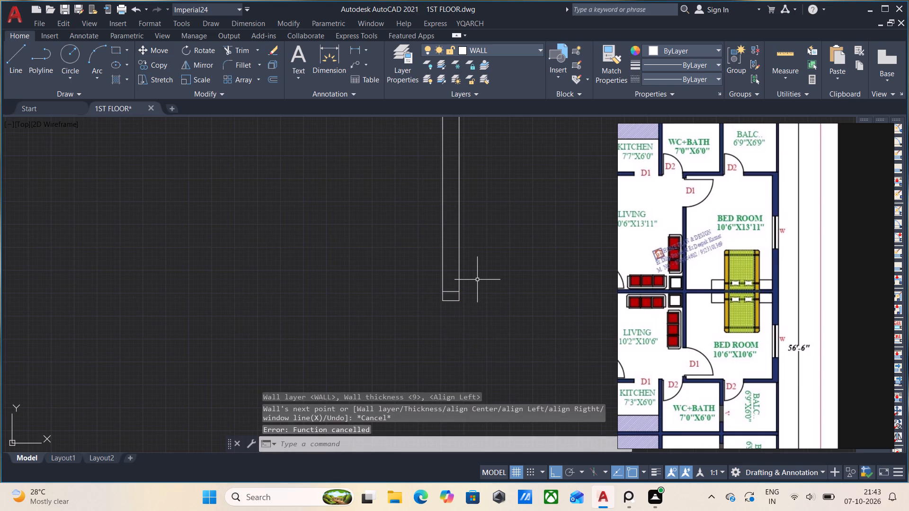
# Draw a 10'6" wall of thickness 5 leftward from the lower inner corner of the new outer wall.
pyautogui.press('w')
pyautogui.press('w')
pyautogui.press('Return')
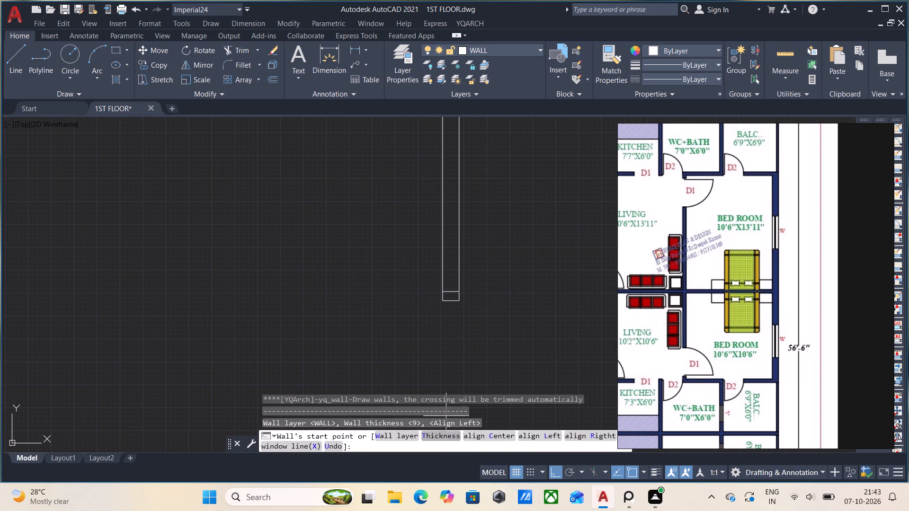
pyautogui.click(446, 434)
pyautogui.click(463, 312)
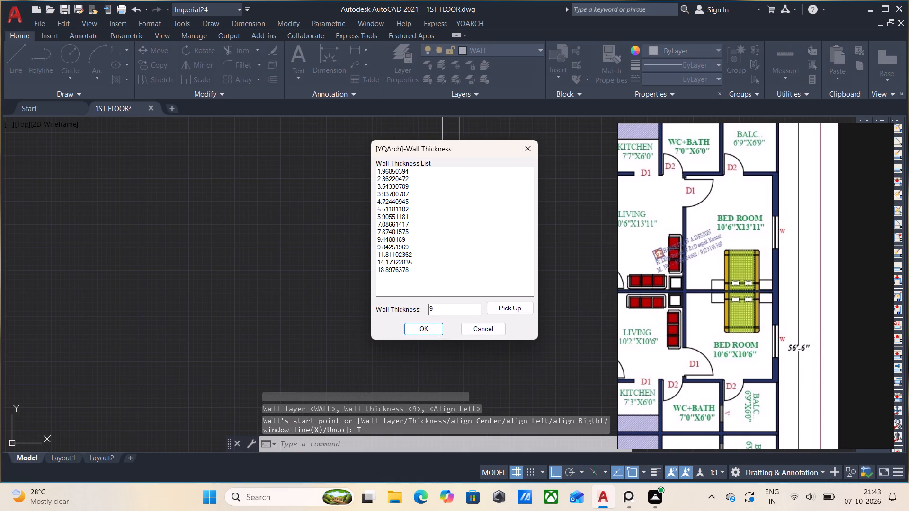
pyautogui.press('BackSpace')
pyautogui.press('5')
pyautogui.click(419, 329)
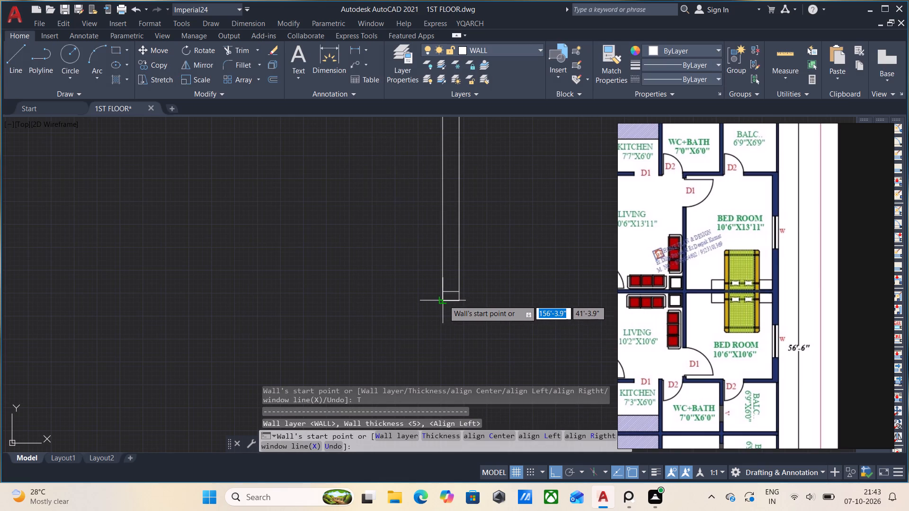
pyautogui.click(443, 300)
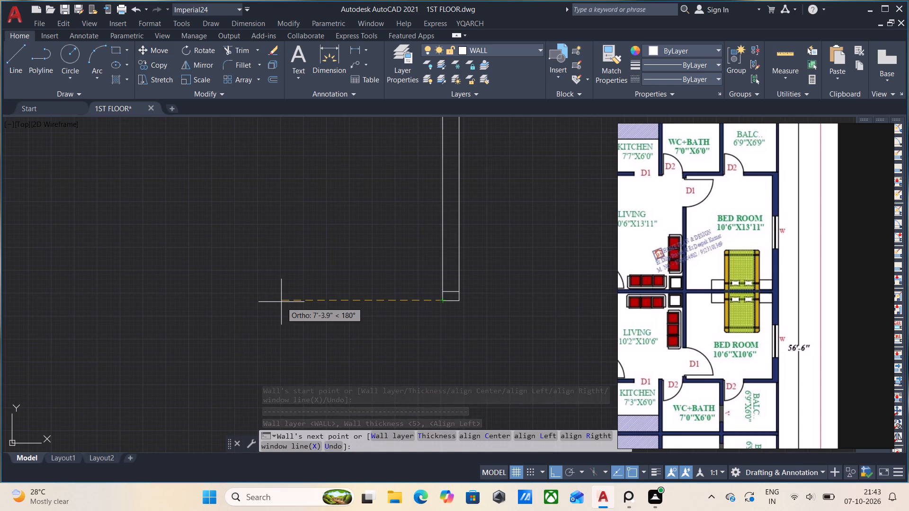
pyautogui.write('10\'6"')
pyautogui.press('Return')
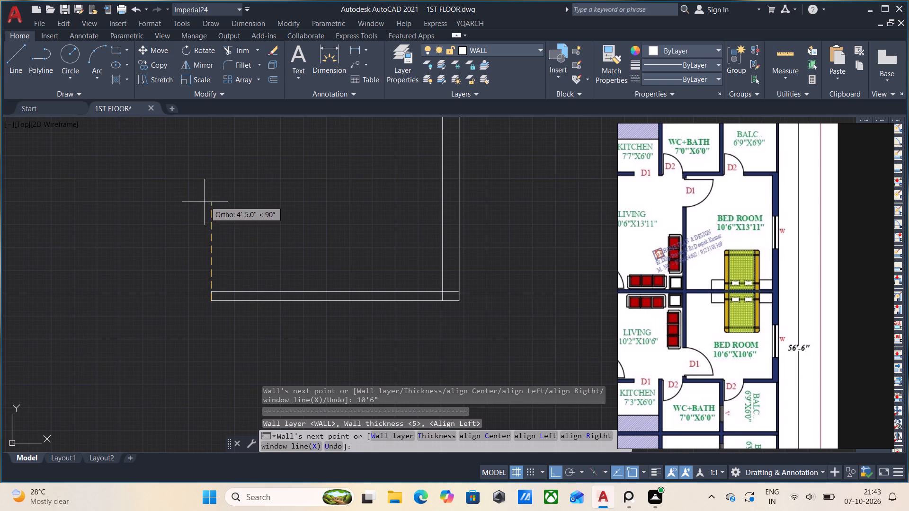
# Extend the bedroom's lower wall a further 5" leftward in line with its free end.
pyautogui.click(211, 180)
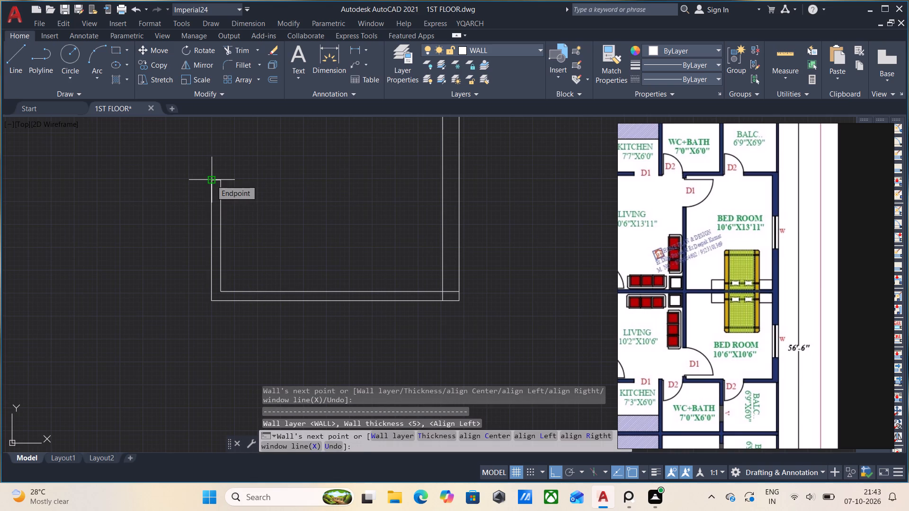
pyautogui.hotkey('ctrl', 'z')
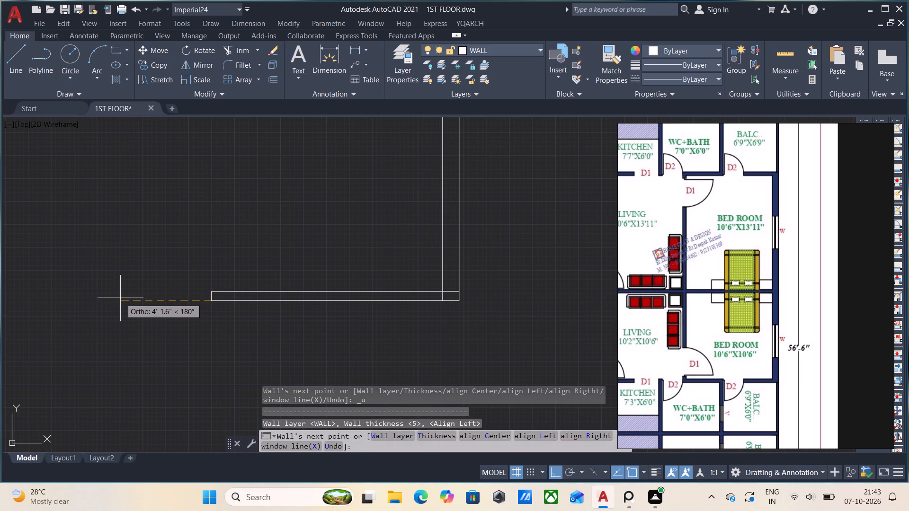
pyautogui.press('5')
pyautogui.press('Return')
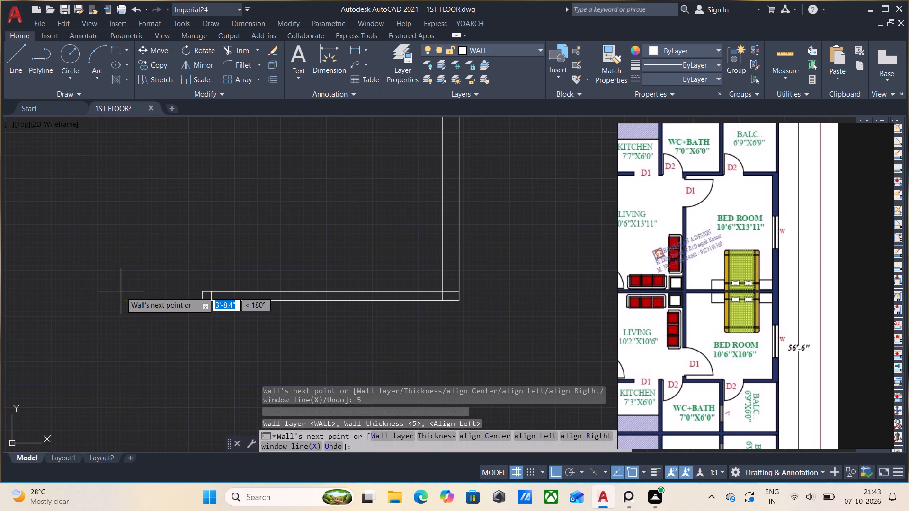
# Draw the bedroom's left wall, thickness 5, from the lower wall's free end up to the upper wall and finish the wall.
pyautogui.scroll(-2, 221, 211)
pyautogui.moveTo(234, 244); pyautogui.dragTo(240, 285, button='middle')
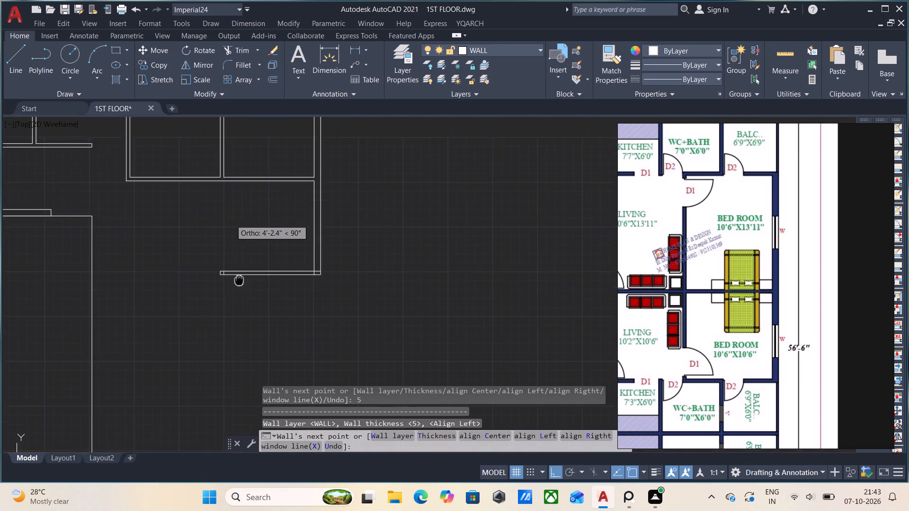
pyautogui.moveTo(240, 285); pyautogui.dragTo(237, 307, button='middle')
pyautogui.scroll(1, 233, 258)
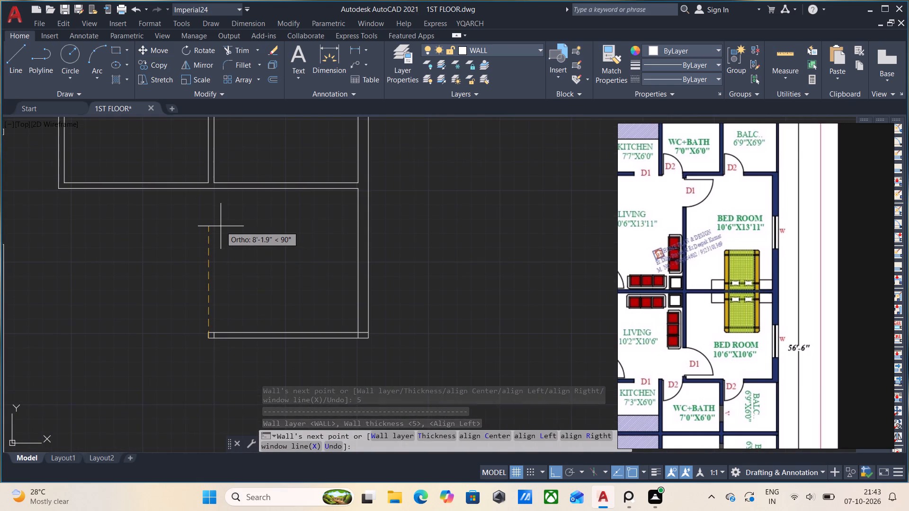
pyautogui.click(205, 187)
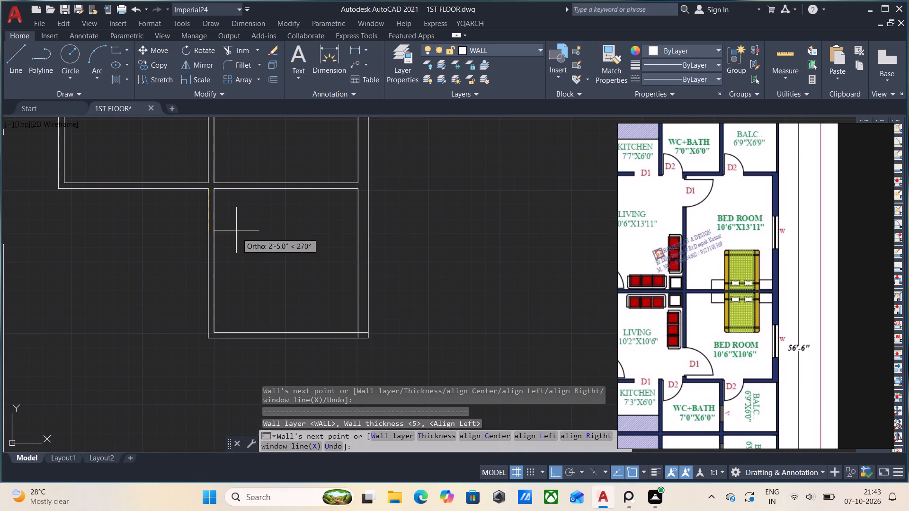
pyautogui.scroll(1, 253, 269)
pyautogui.moveTo(263, 277); pyautogui.dragTo(290, 298, button='middle')
pyautogui.scroll(-2, 301, 274)
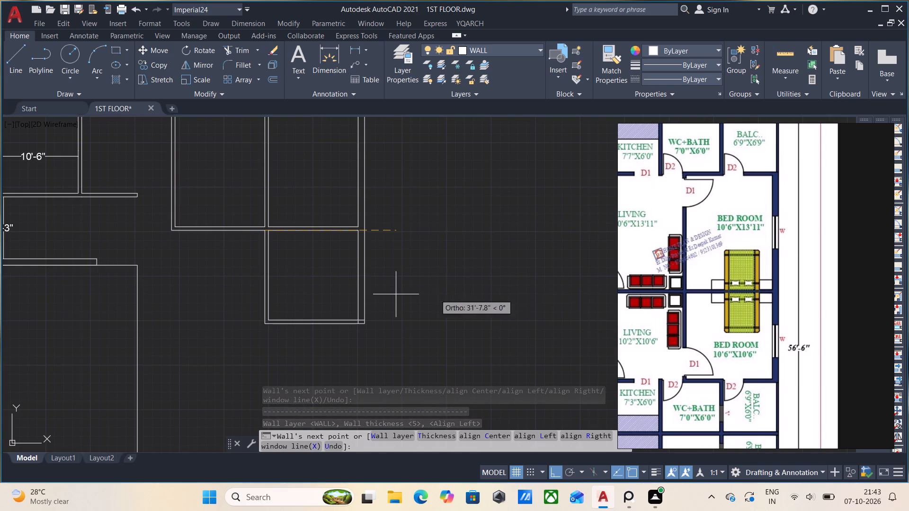
pyautogui.scroll(1, 230, 263)
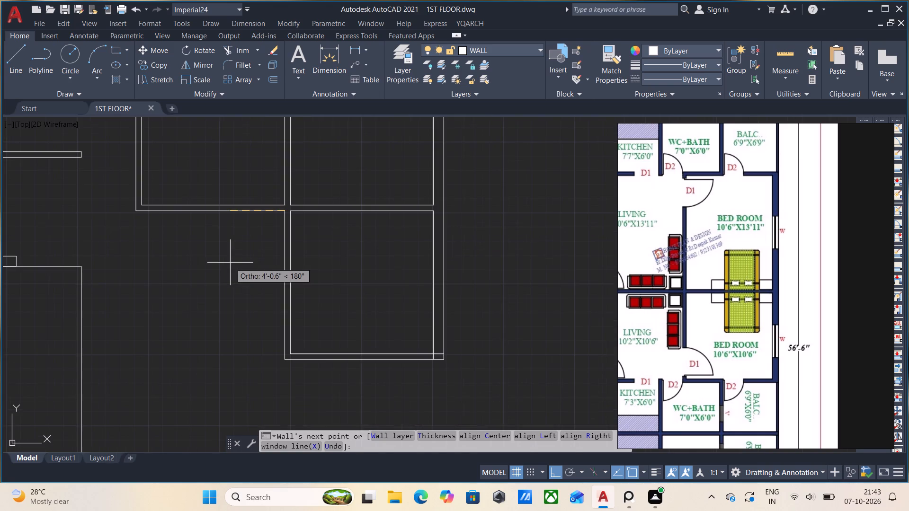
pyautogui.press('Escape')
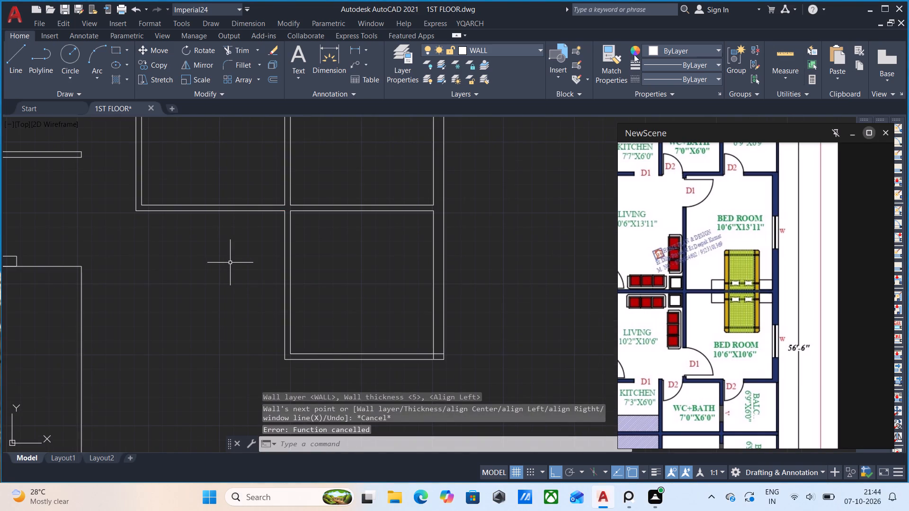
# Quick-measure the inside width and height of the newly enclosed bedroom.
pyautogui.click(787, 78)
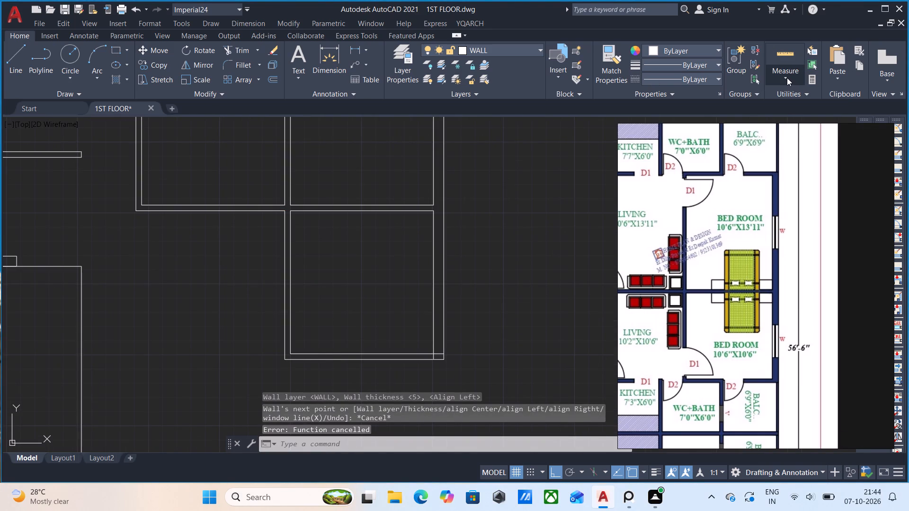
pyautogui.click(790, 101)
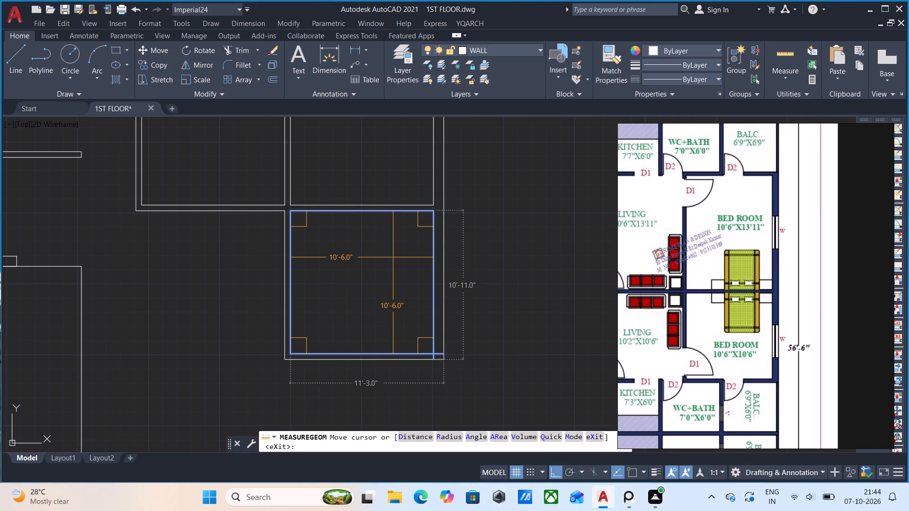
pyautogui.press('Escape')
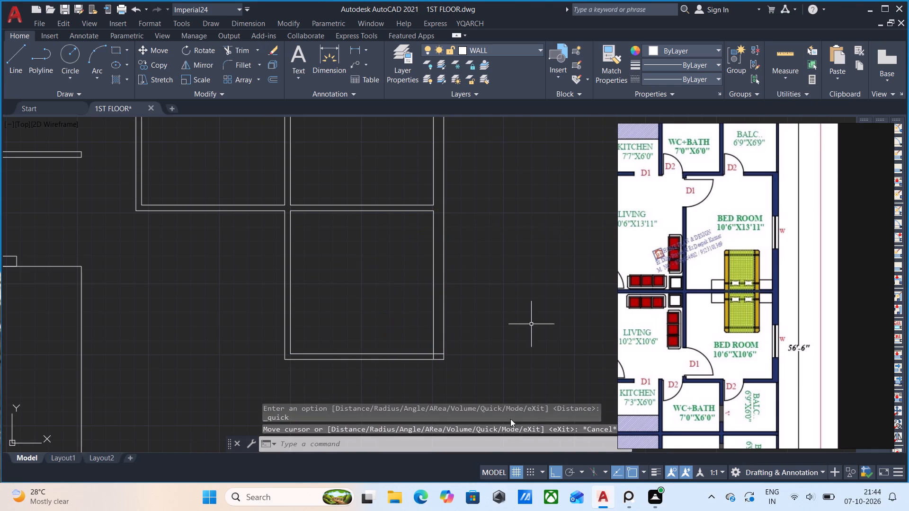
# Save the drawing.
pyautogui.scroll(-1, 419, 343)
pyautogui.moveTo(430, 344); pyautogui.dragTo(501, 305, button='middle')
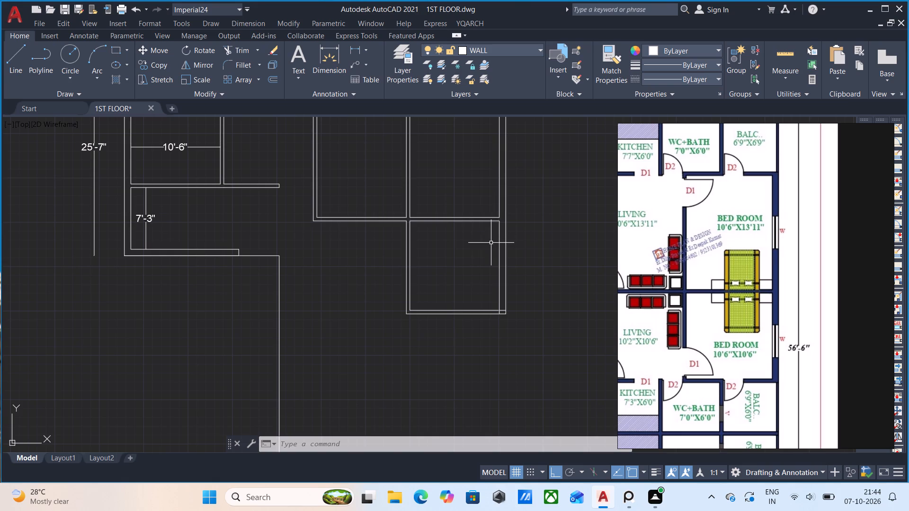
pyautogui.scroll(1, 465, 284)
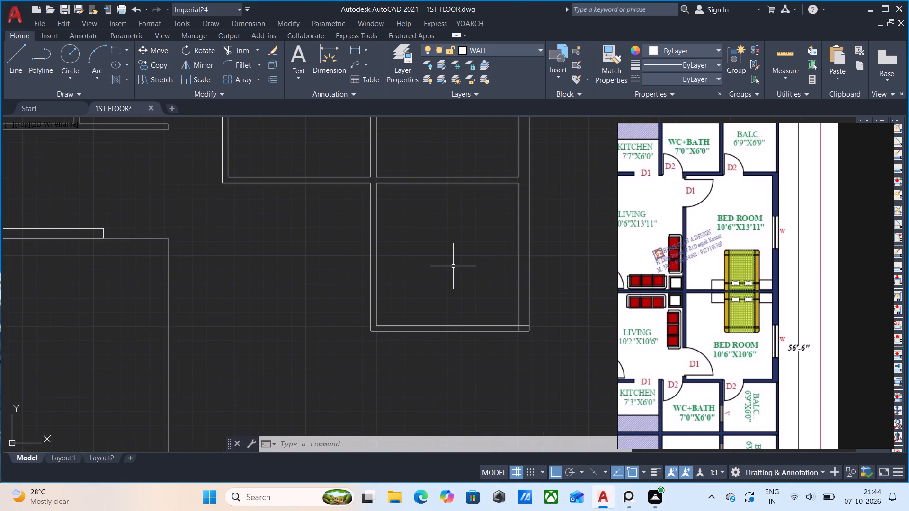
pyautogui.hotkey('ctrl', 's')
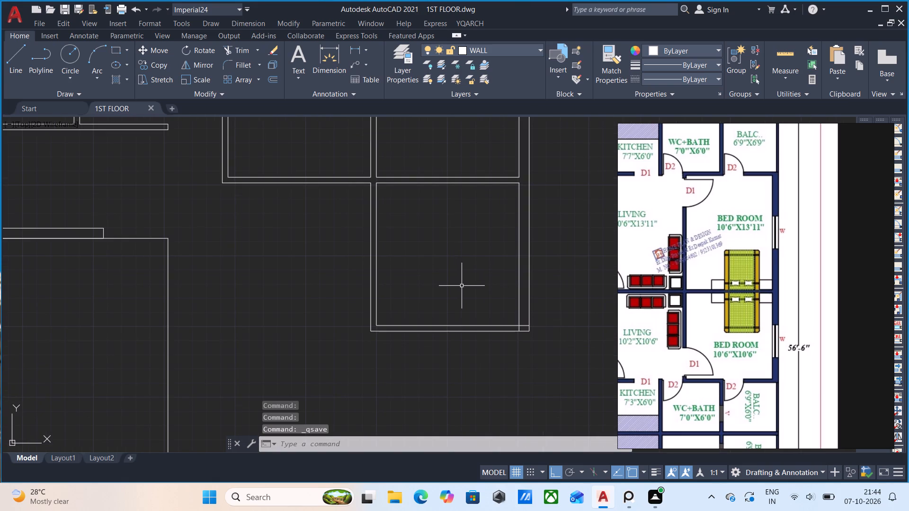
# Trim the crossing double wall lines at the new bedroom's lower right outer corner.
pyautogui.scroll(1, 516, 365)
pyautogui.scroll(-1, 544, 314)
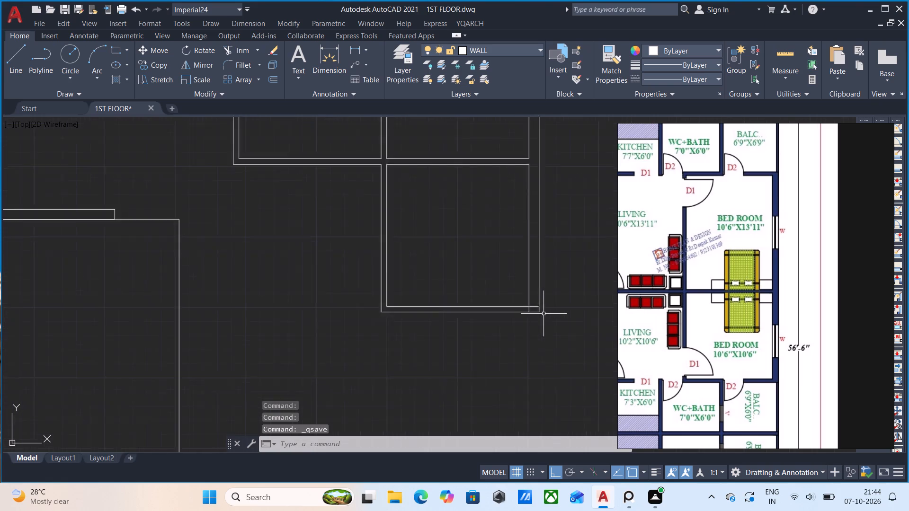
pyautogui.scroll(-1, 544, 314)
pyautogui.moveTo(537, 320); pyautogui.dragTo(527, 329, button='middle')
pyautogui.press('t')
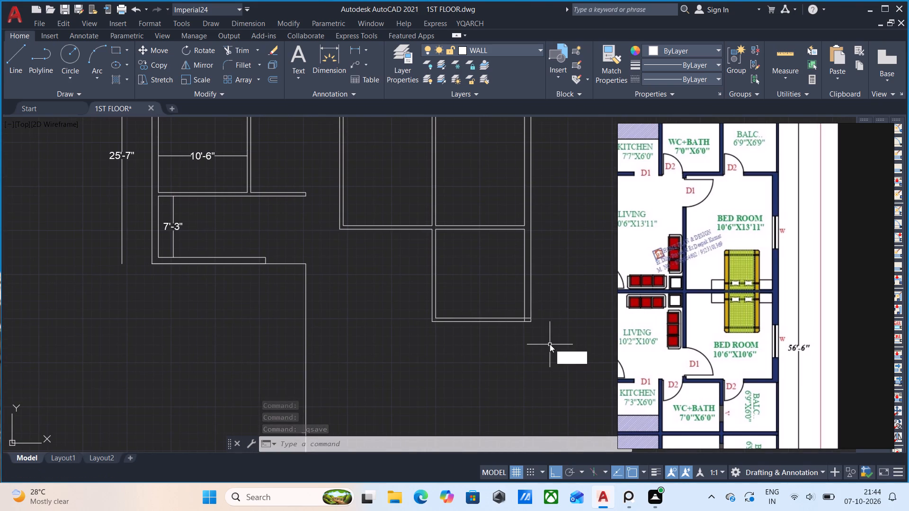
pyautogui.press('x')
pyautogui.press('Return')
pyautogui.moveTo(558, 357); pyautogui.dragTo(549, 351)
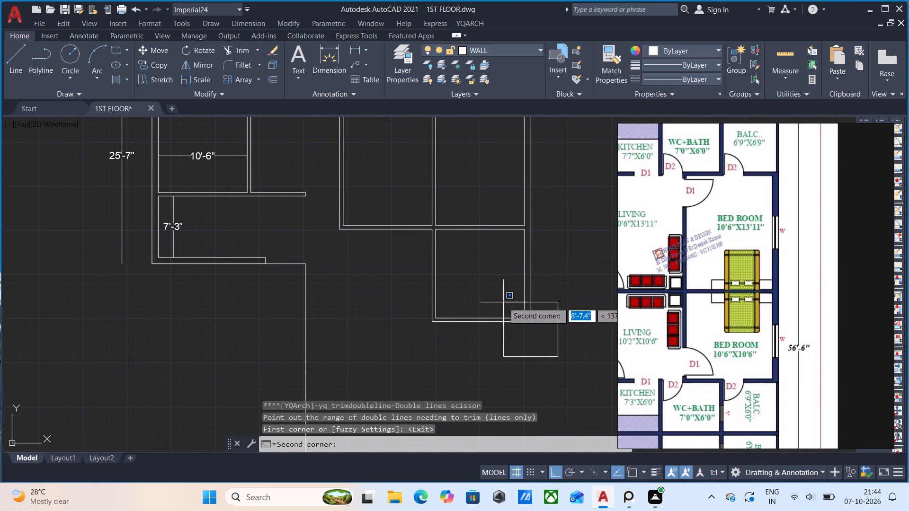
pyautogui.click(503, 302)
pyautogui.press('Escape')
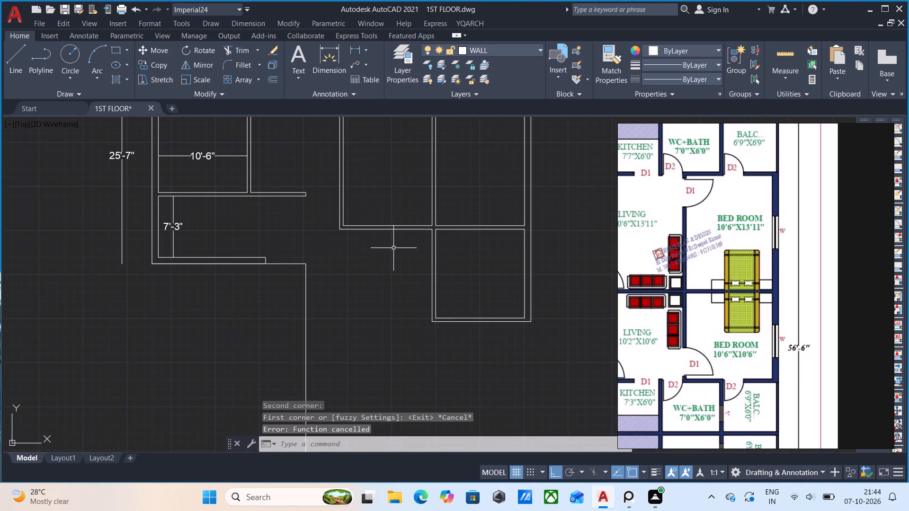
# Draw a left-aligned wall of thickness 5, 6' downward from the bedroom's lower right outer corner, for the balcony.
pyautogui.moveTo(384, 280); pyautogui.dragTo(373, 265, button='middle')
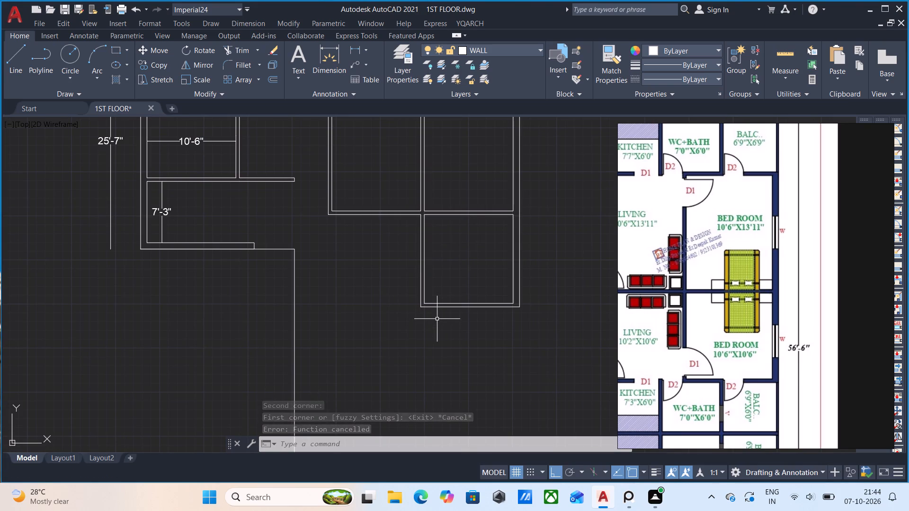
pyautogui.moveTo(434, 326); pyautogui.dragTo(432, 297, button='middle')
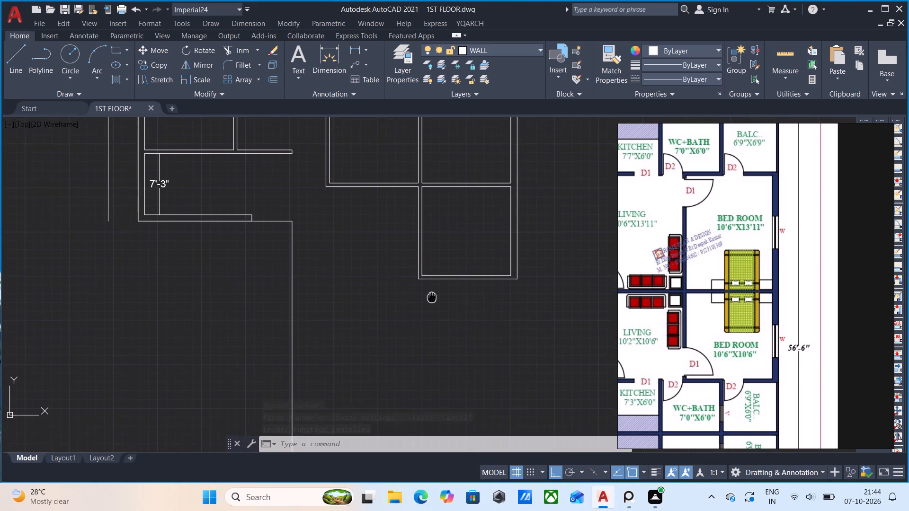
pyautogui.moveTo(432, 297); pyautogui.dragTo(429, 278, button='middle')
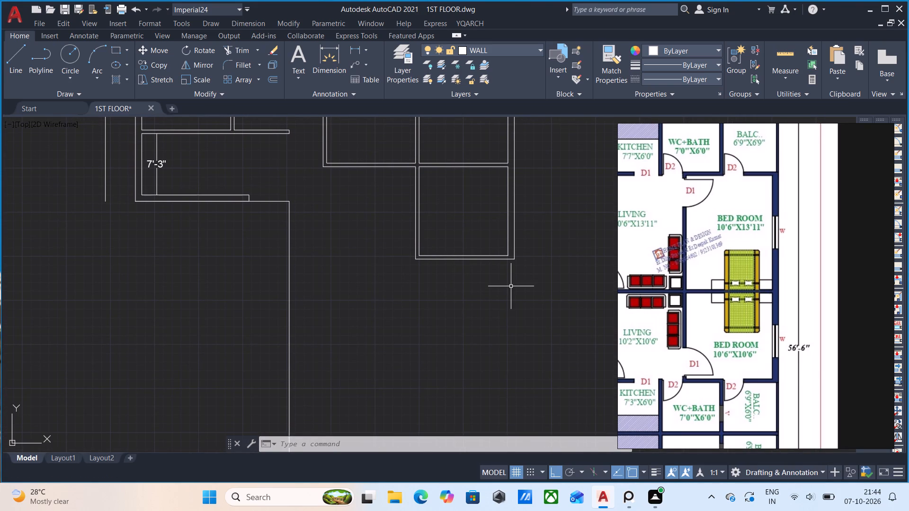
pyautogui.write('ww')
pyautogui.press('Return')
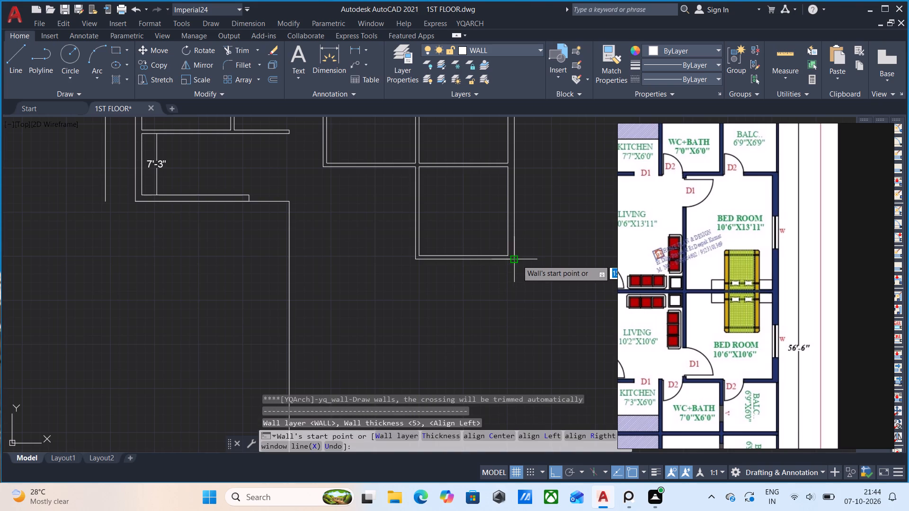
pyautogui.click(517, 260)
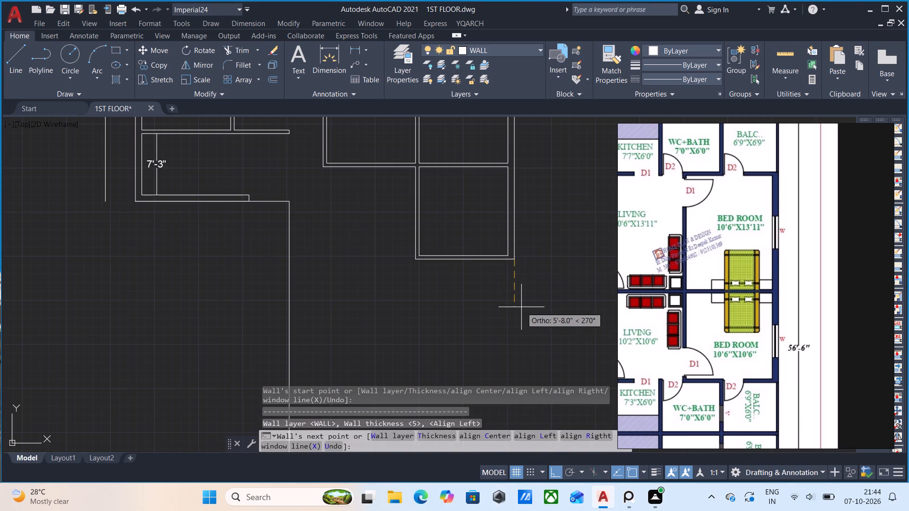
pyautogui.scroll(-1, 715, 347)
pyautogui.moveTo(716, 352); pyautogui.dragTo(728, 287, button='middle')
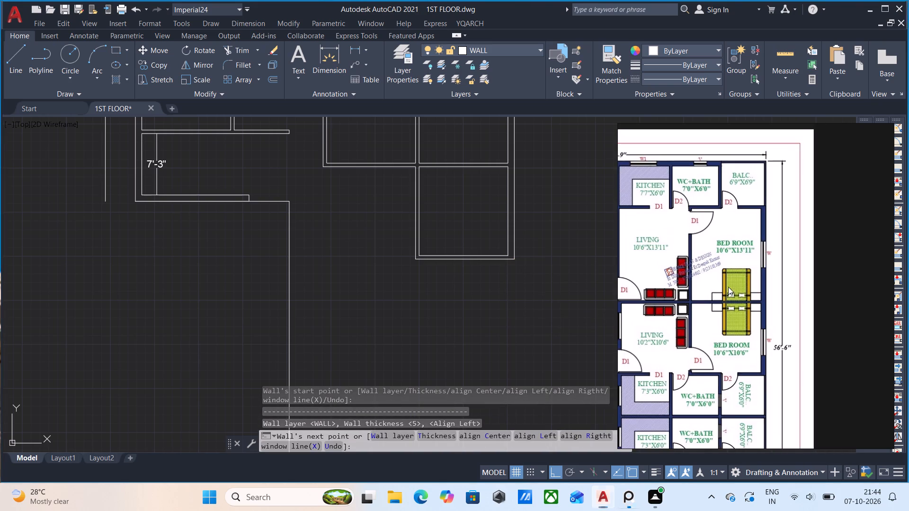
pyautogui.moveTo(728, 287); pyautogui.dragTo(733, 235, button='middle')
pyautogui.scroll(2, 757, 287)
pyautogui.click(505, 314)
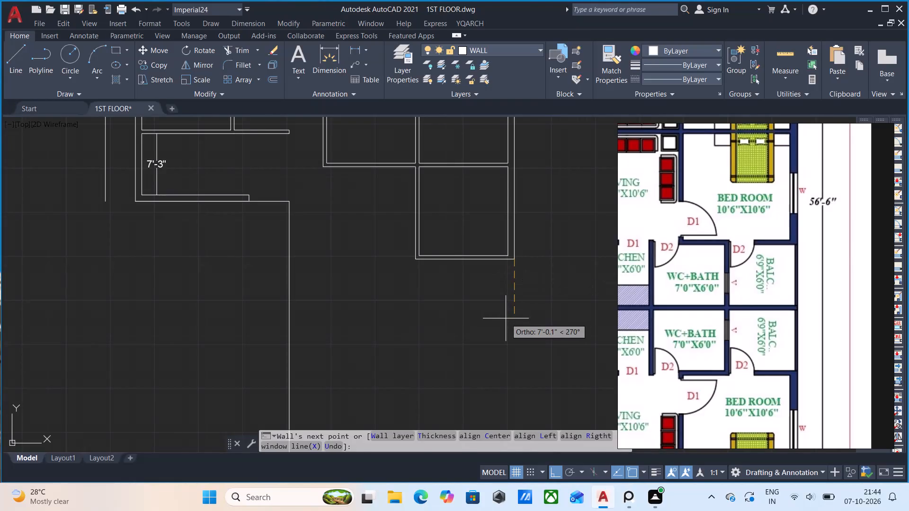
pyautogui.press('6')
pyautogui.press("'")
pyautogui.press('Return')
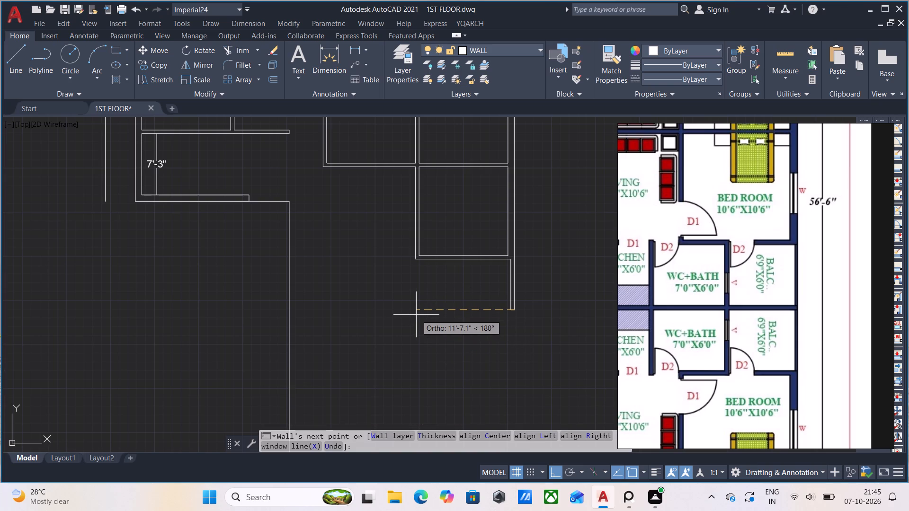
# Continue the balcony wall 6'9" leftward, extend it a further 5", and finish the wall.
pyautogui.write('6\'9"')
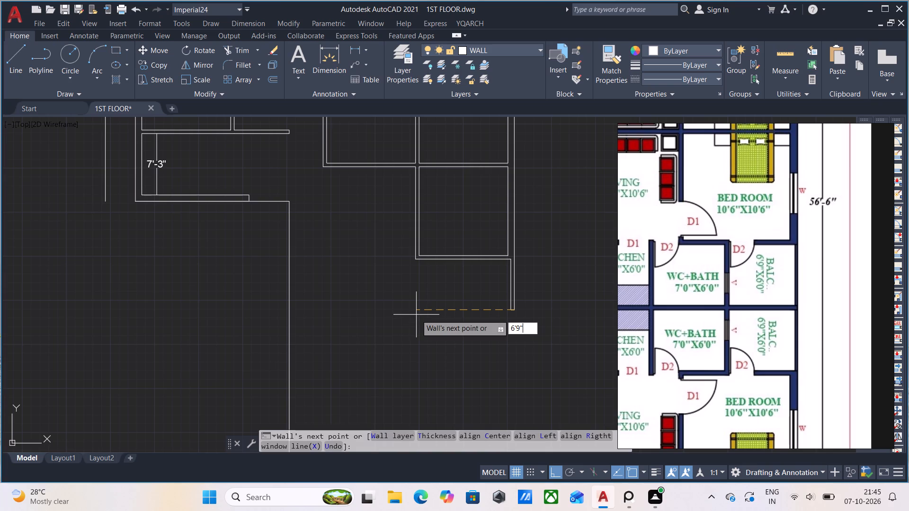
pyautogui.press('Return')
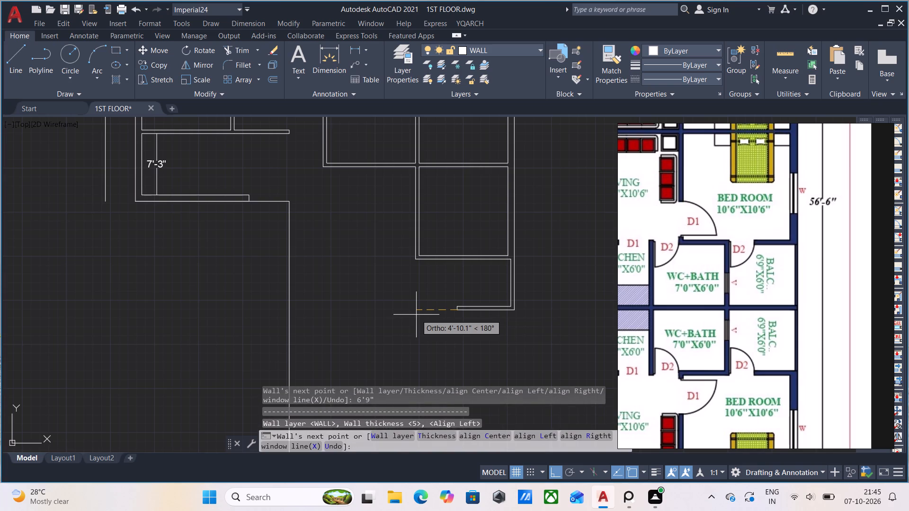
pyautogui.press('5')
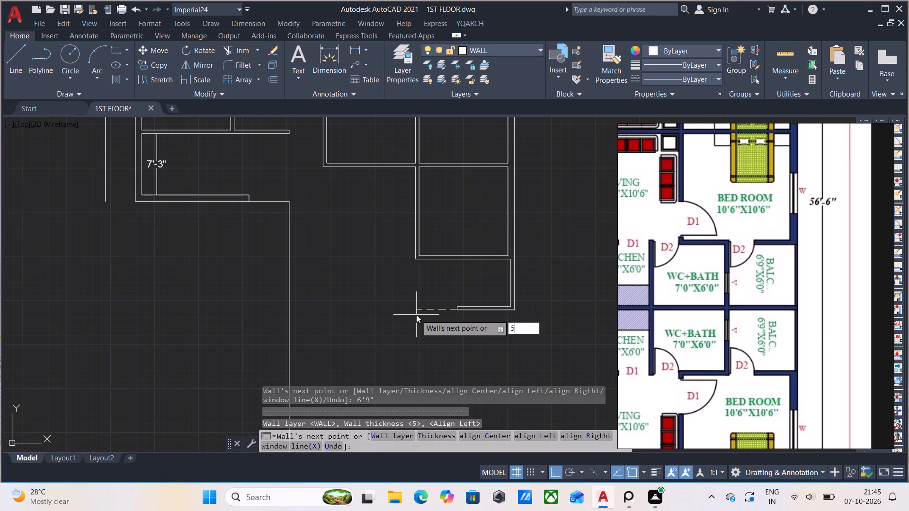
pyautogui.press('Return')
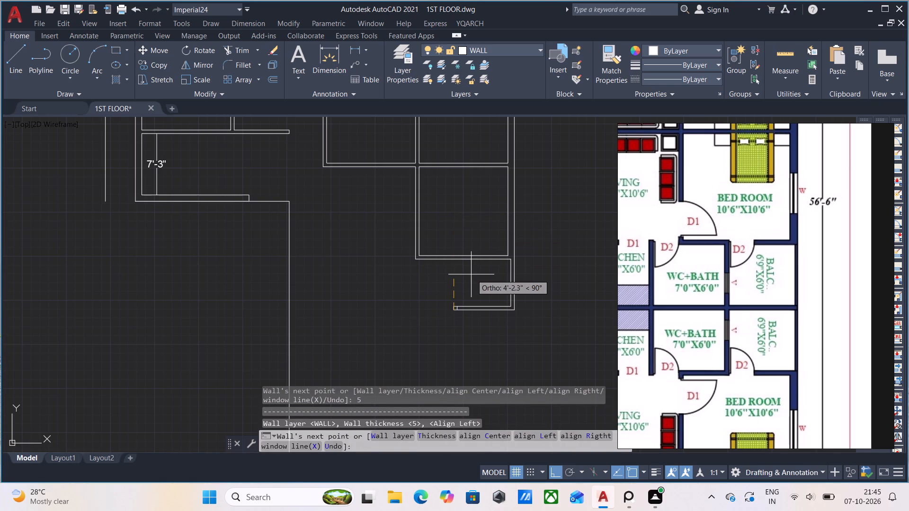
pyautogui.press('Escape')
# Draw a 6' wall of thickness 5 upward from the balcony lower wall's free end to the bedroom's lower wall.
pyautogui.scroll(1, 463, 285)
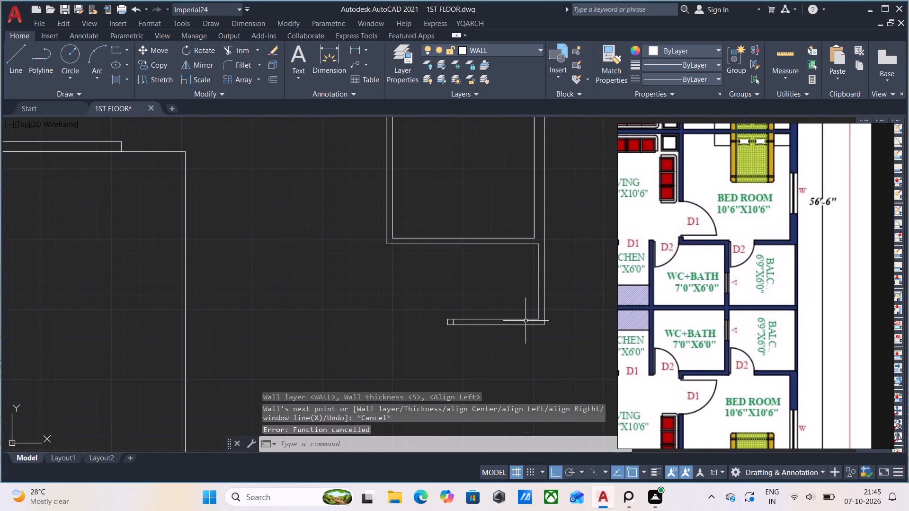
pyautogui.press('space')
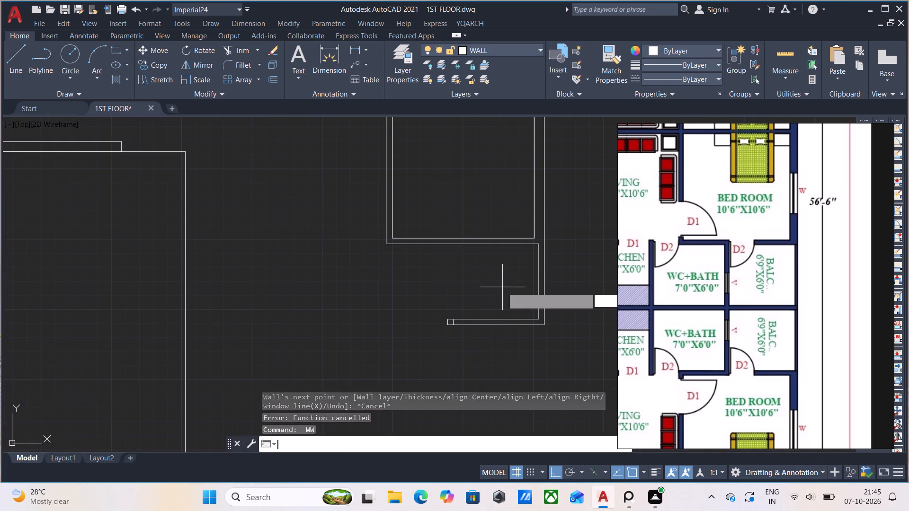
pyautogui.click(446, 316)
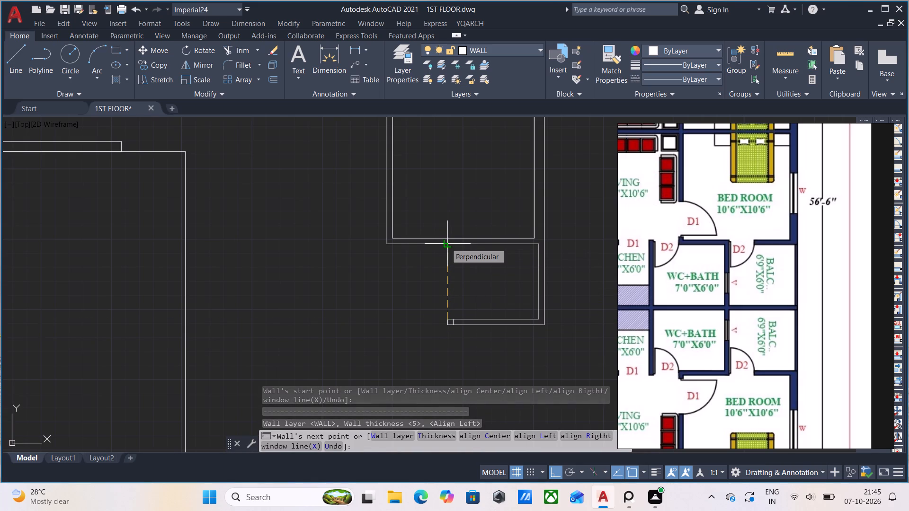
pyautogui.write("6'")
pyautogui.press('Return')
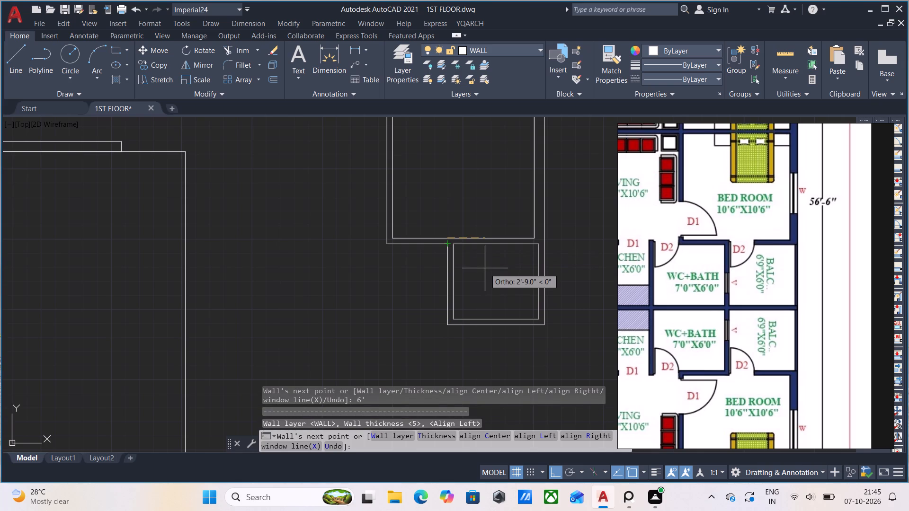
pyautogui.press('Escape')
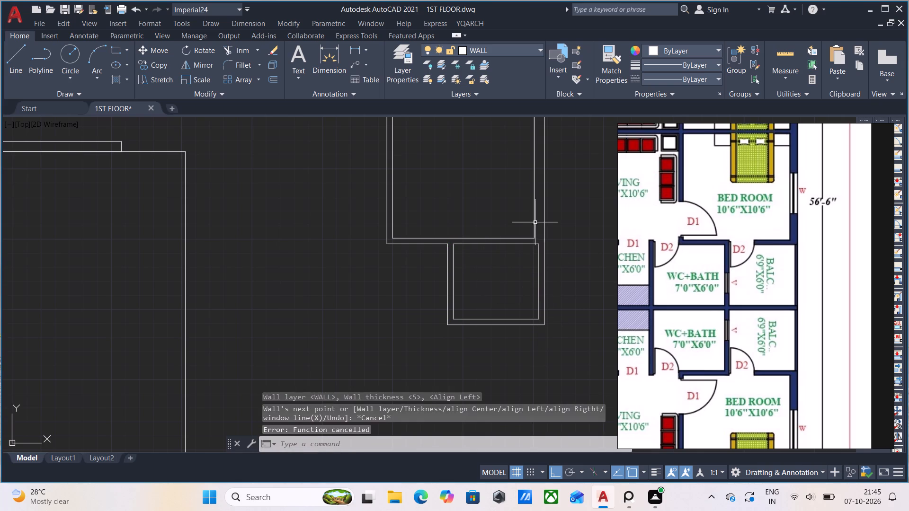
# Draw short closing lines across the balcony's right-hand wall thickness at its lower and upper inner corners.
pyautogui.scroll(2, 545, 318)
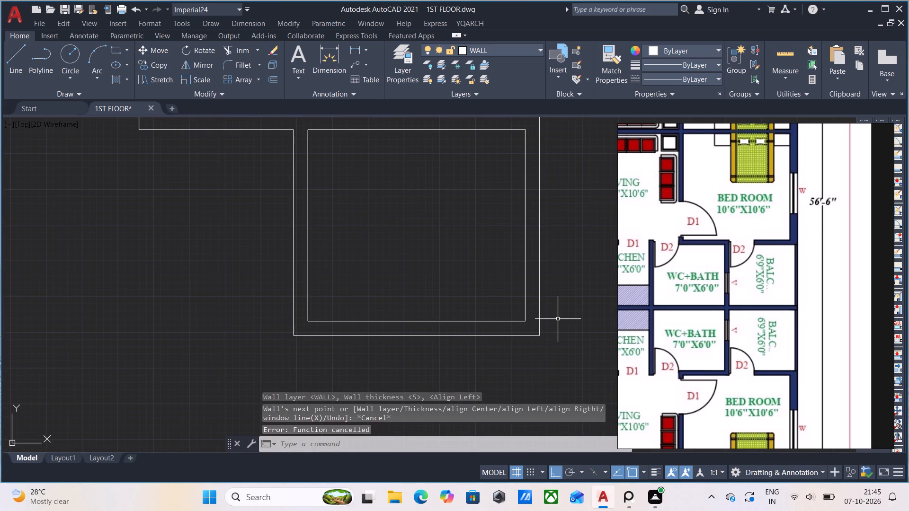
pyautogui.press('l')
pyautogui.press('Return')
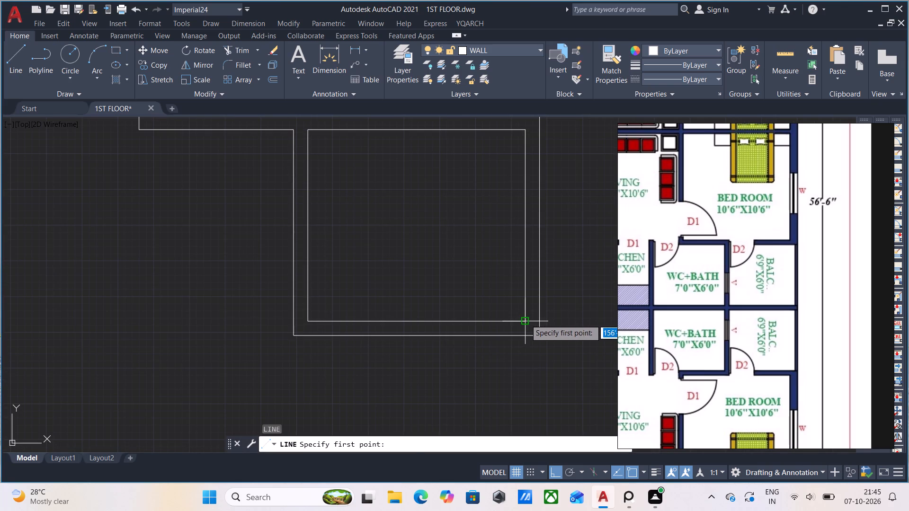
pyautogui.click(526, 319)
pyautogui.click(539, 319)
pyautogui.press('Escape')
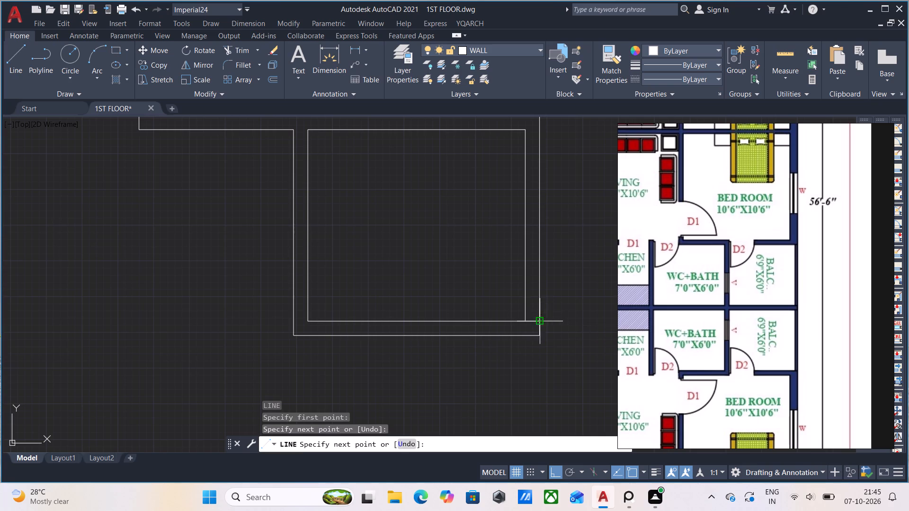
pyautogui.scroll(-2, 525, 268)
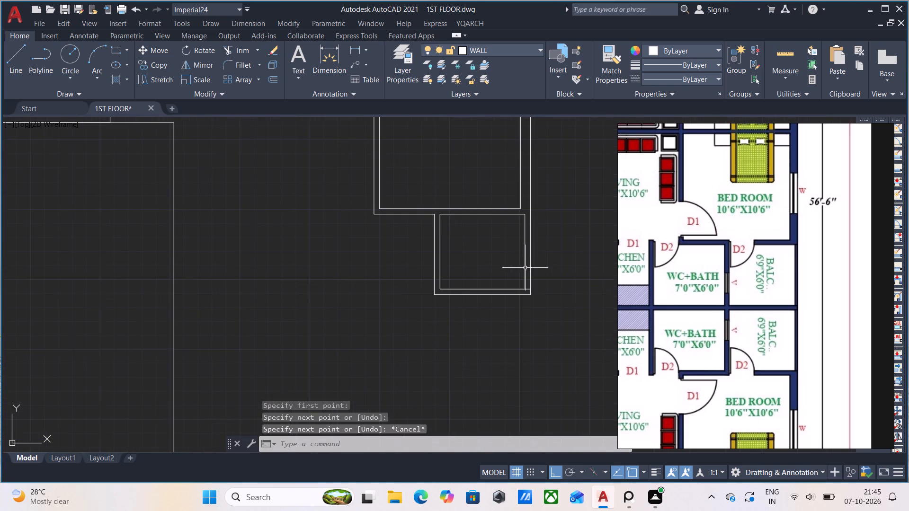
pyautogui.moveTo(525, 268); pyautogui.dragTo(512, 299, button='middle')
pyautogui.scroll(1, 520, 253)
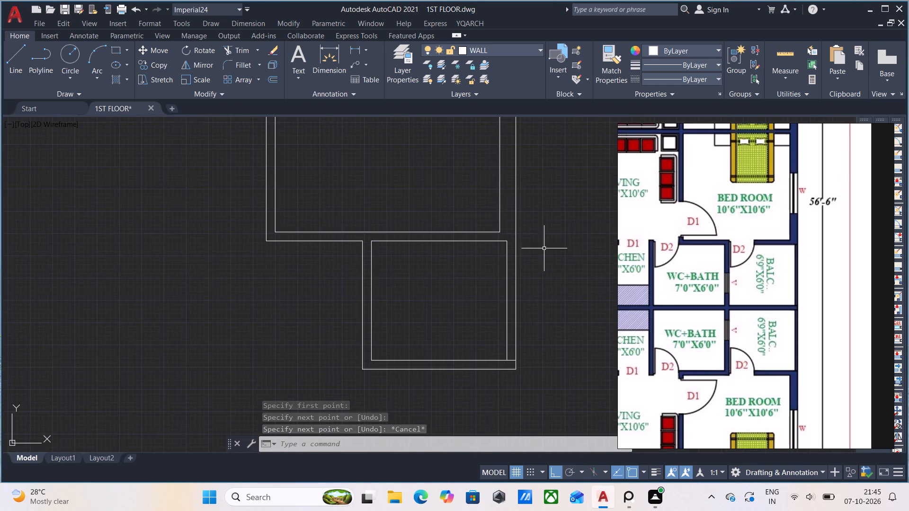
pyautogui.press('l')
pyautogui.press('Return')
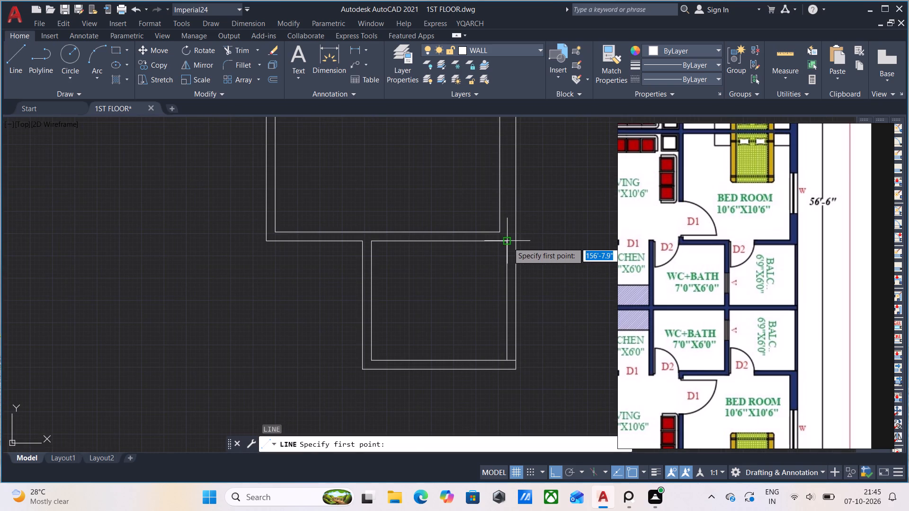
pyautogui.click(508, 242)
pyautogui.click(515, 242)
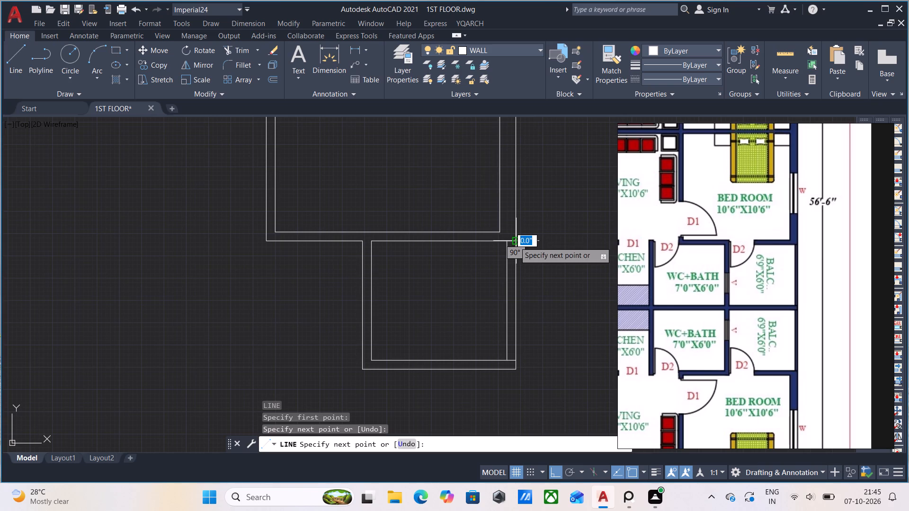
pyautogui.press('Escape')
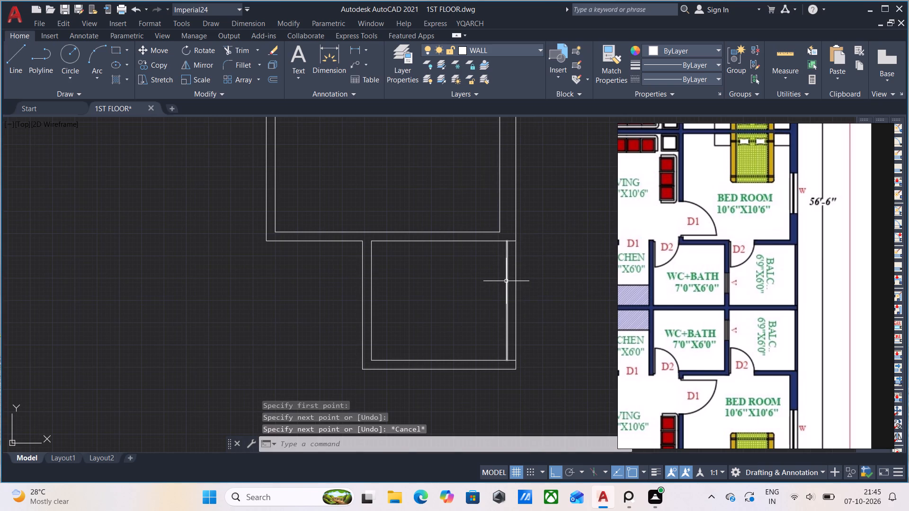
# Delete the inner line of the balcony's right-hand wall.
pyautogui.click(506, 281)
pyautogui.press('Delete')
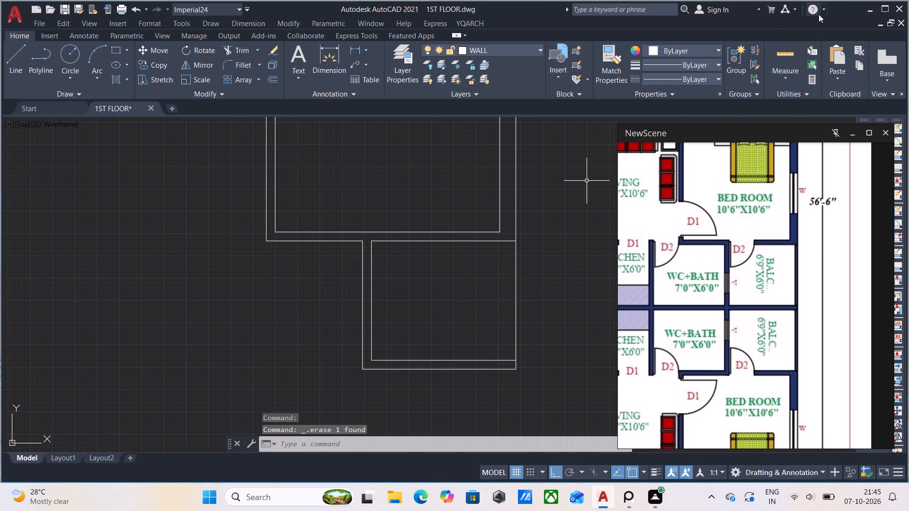
# Quick-measure the balcony's interior width and depth.
pyautogui.click(783, 79)
pyautogui.click(786, 98)
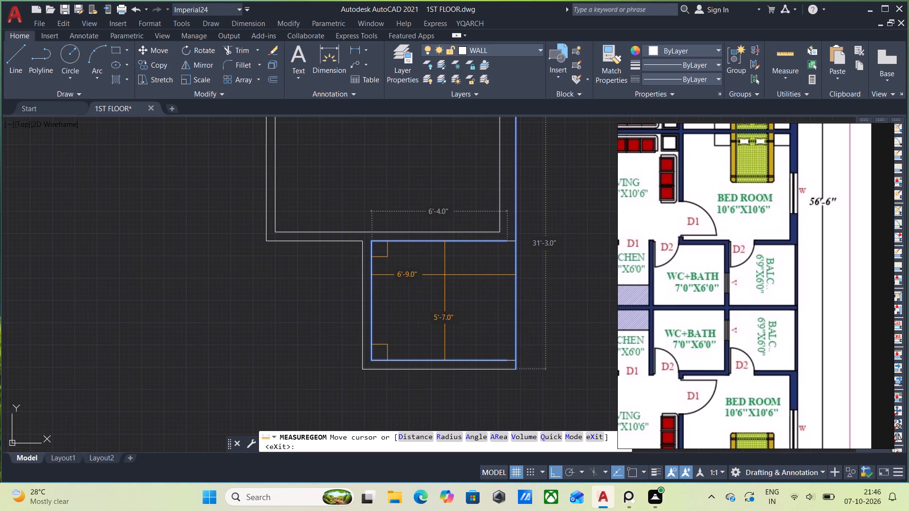
pyautogui.press('Escape')
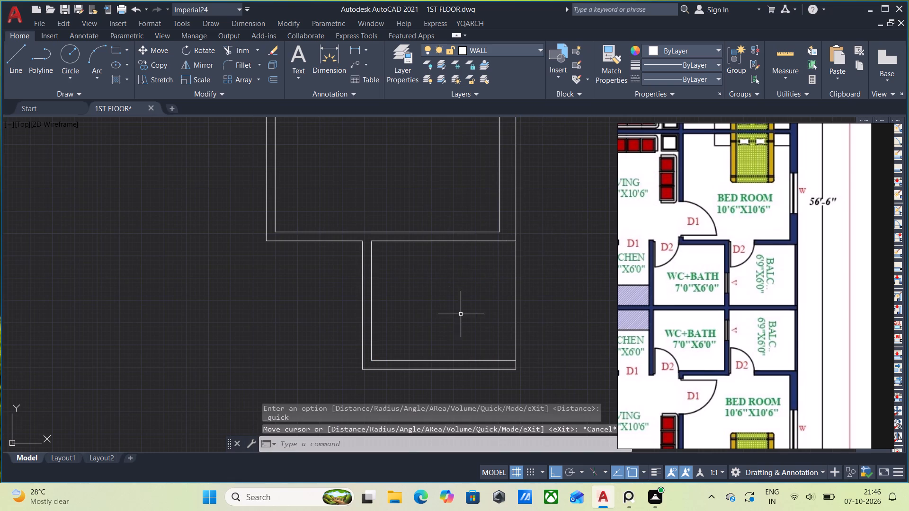
# Undo the recent balcony edits, including its left and lower walls, back to only the 6' right-hand wall.
pyautogui.hotkey('ctrl', 'z')
pyautogui.hotkey('ctrl', 'z')
pyautogui.hotkey('ctrl', 'z')
pyautogui.hotkey('ctrl', 'z')
pyautogui.hotkey('ctrl', 'z')
pyautogui.hotkey('ctrl', 'z')
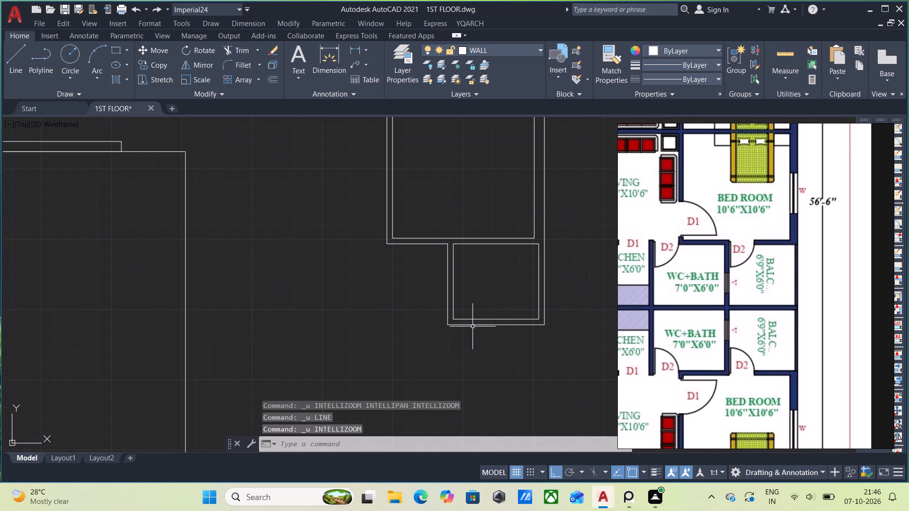
pyautogui.hotkey('ctrl', 'z')
pyautogui.hotkey('ctrl', 'z')
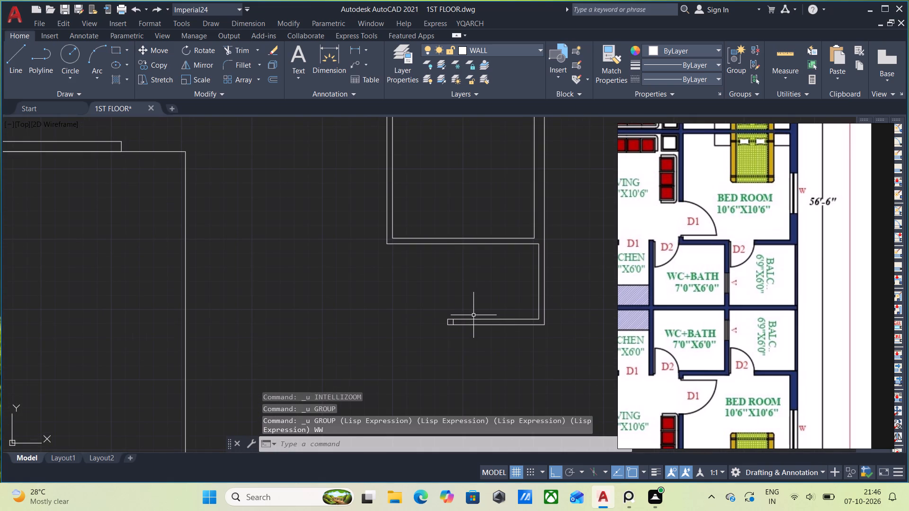
pyautogui.hotkey('ctrl', 'z')
pyautogui.hotkey('ctrl', 'z')
pyautogui.hotkey('ctrl', 'z')
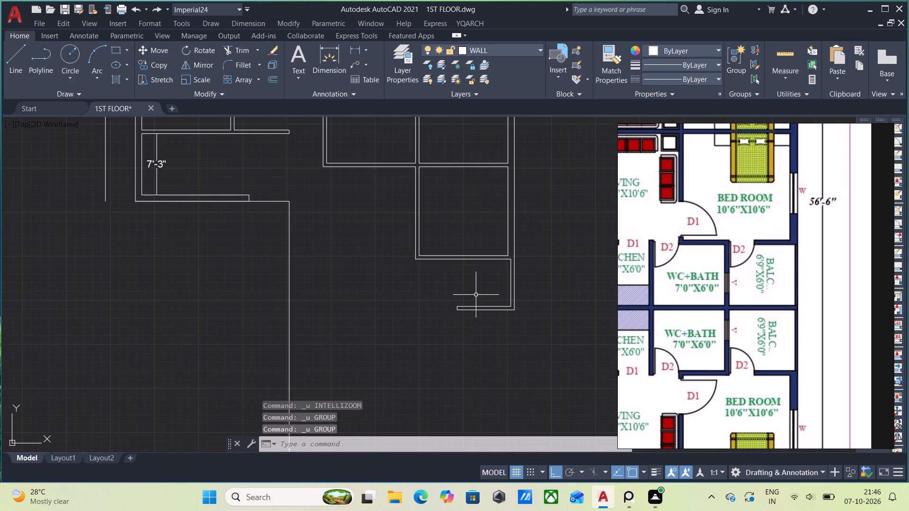
pyautogui.hotkey('ctrl', 'z')
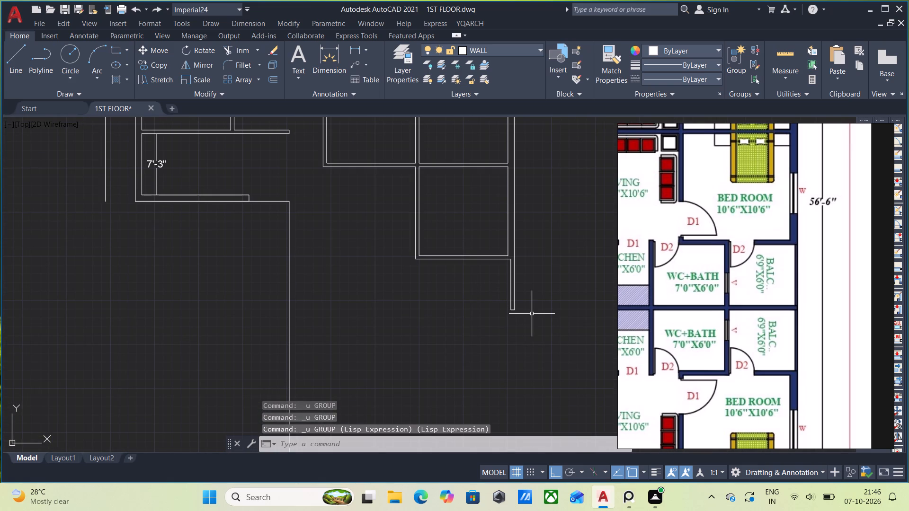
# Extend the balcony's right-hand wall 5" downward from its lower outer corner with a left-aligned wall of thickness 5.
pyautogui.write('ww')
pyautogui.press('Return')
pyautogui.scroll(1, 530, 314)
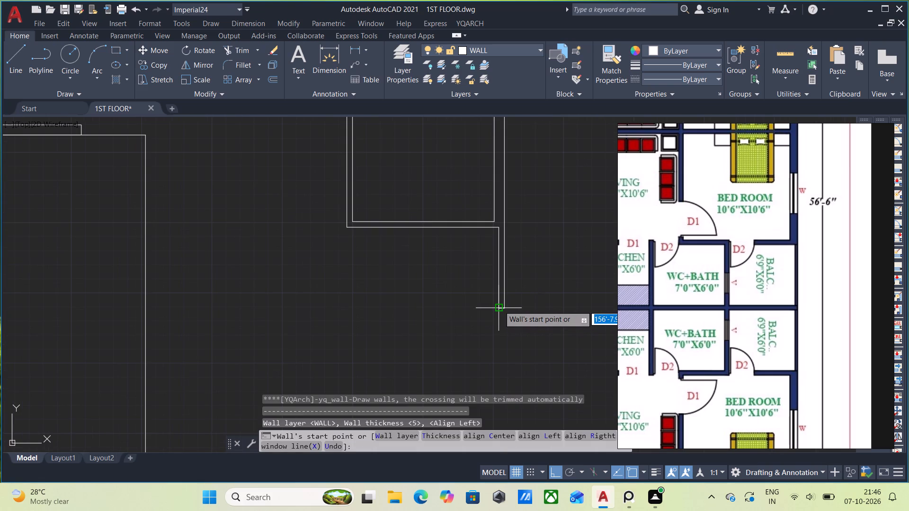
pyautogui.click(503, 306)
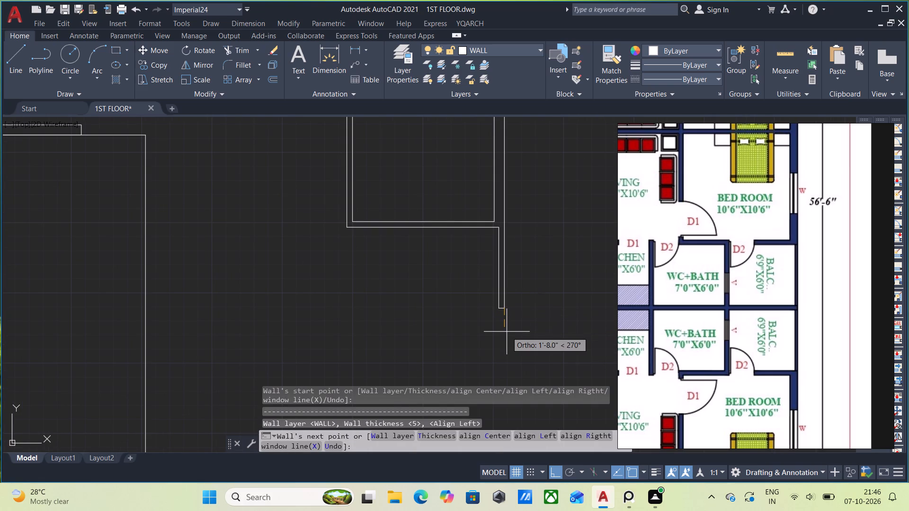
pyautogui.press('5')
pyautogui.press('Return')
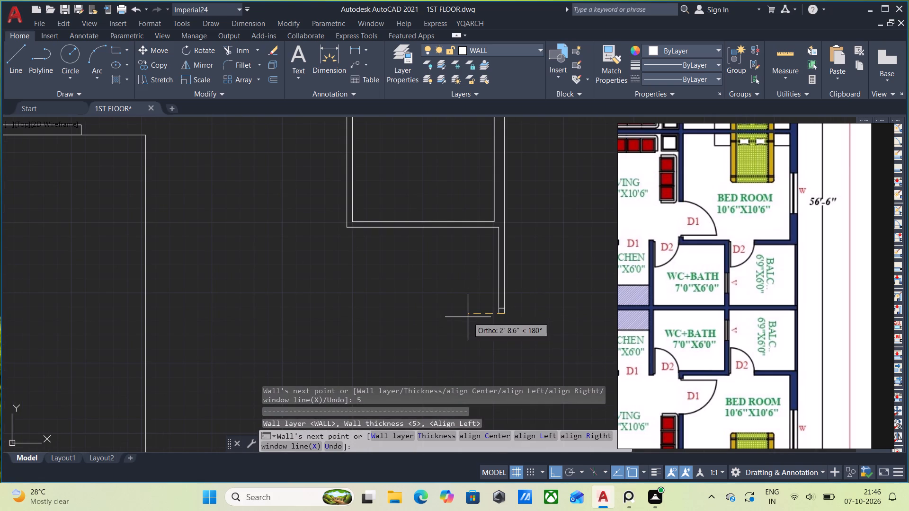
pyautogui.press('Escape')
# Draw the balcony's lower wall 6'9" leftward from the extended wall's lower end, and extend it a further 5".
pyautogui.press('space')
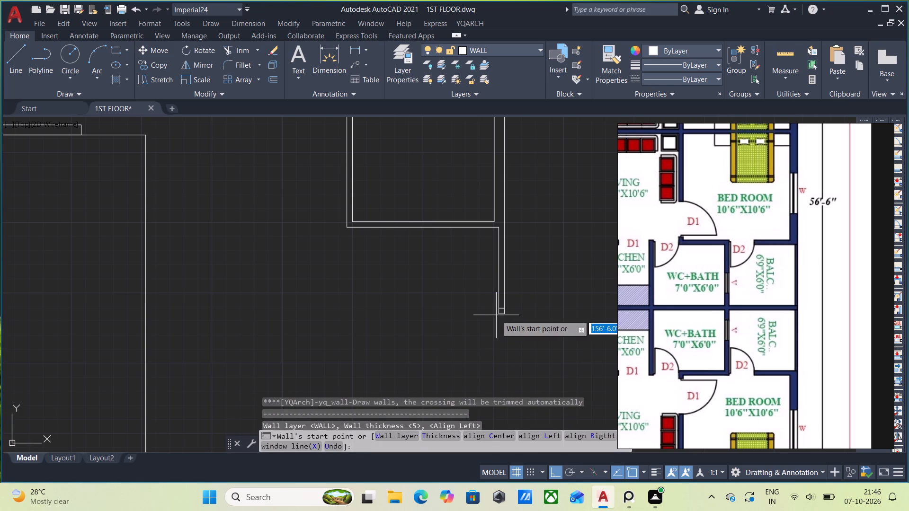
pyautogui.click(495, 315)
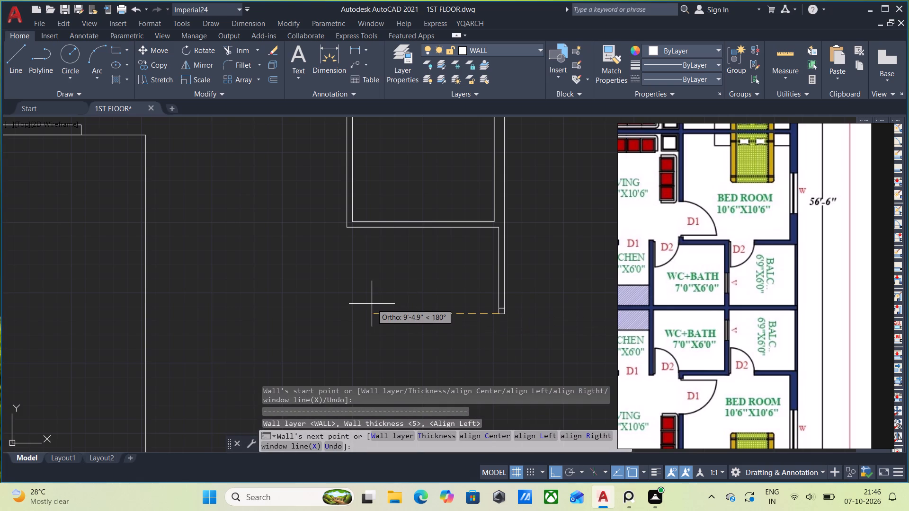
pyautogui.press('6')
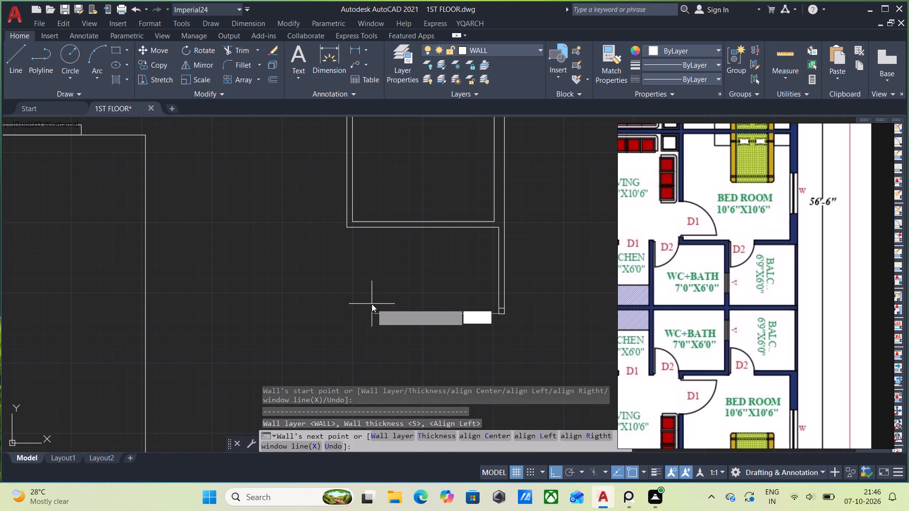
pyautogui.write("'9")
pyautogui.hotkey('shift', '"')
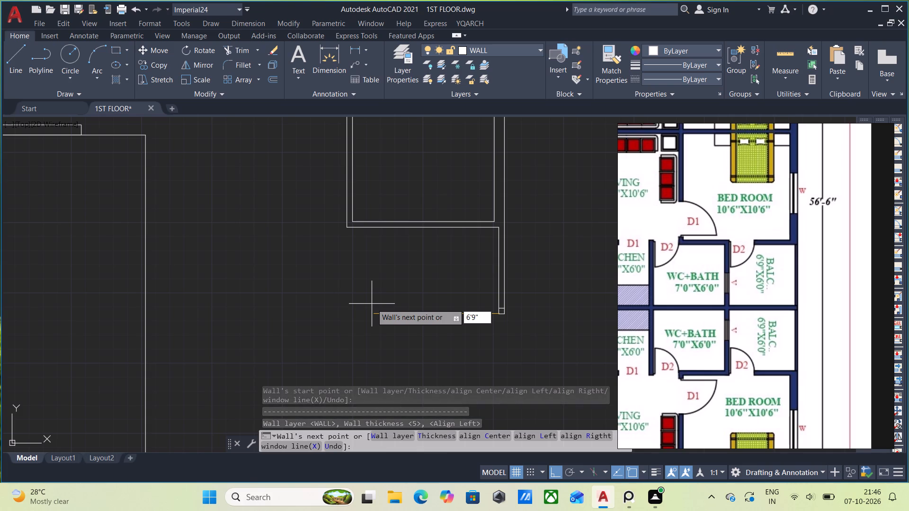
pyautogui.press('Return')
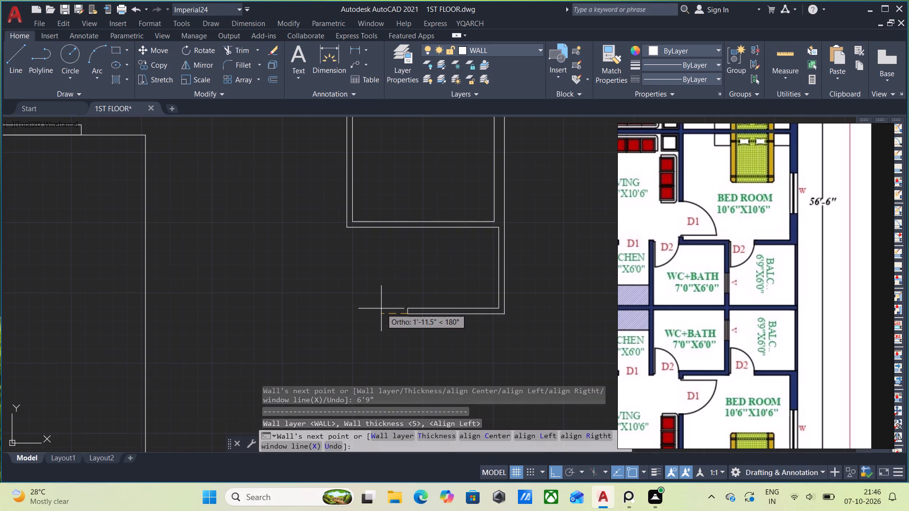
pyautogui.press('5')
pyautogui.press('Return')
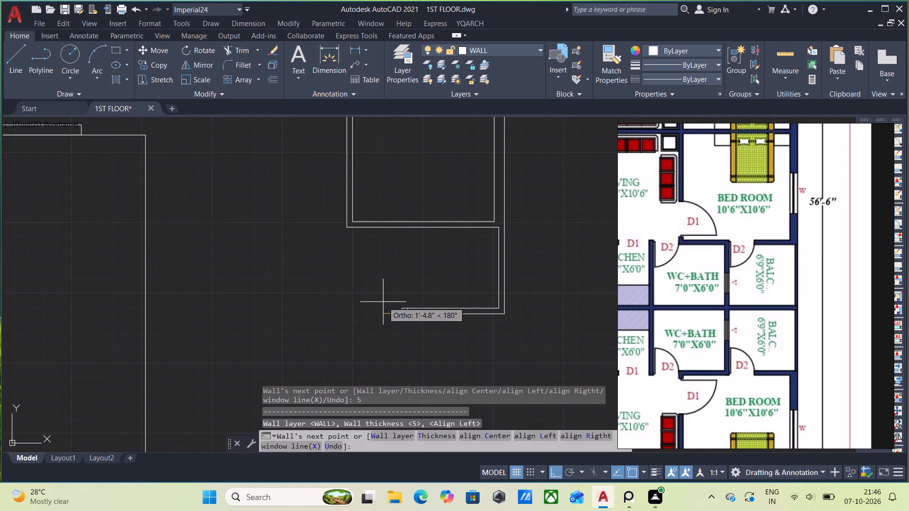
pyautogui.press('Escape')
# Draw a 6' wall of thickness 5 upward from the lower wall's free end to the bedroom's lower wall.
pyautogui.press('space')
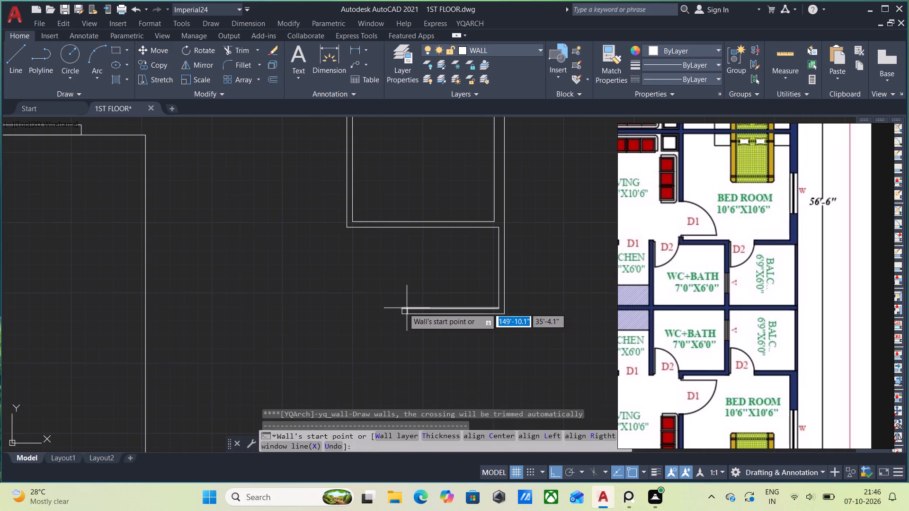
pyautogui.click(401, 308)
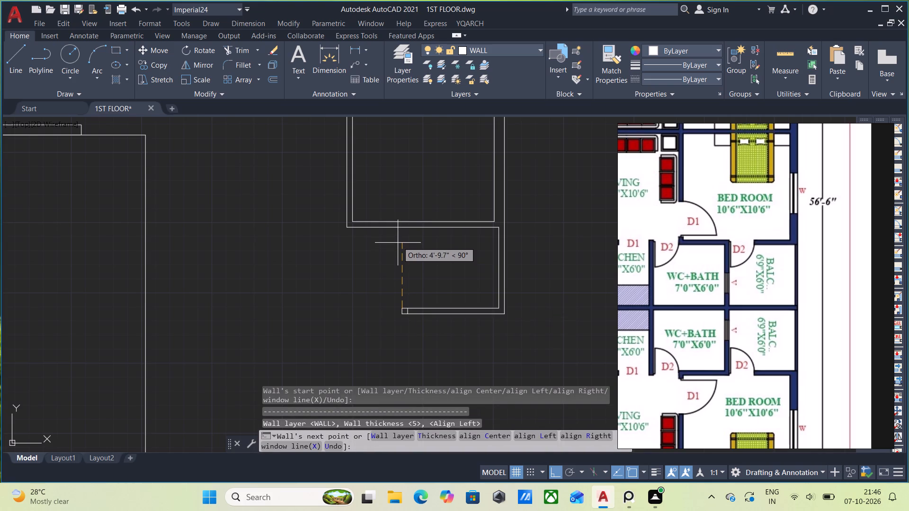
pyautogui.press('6')
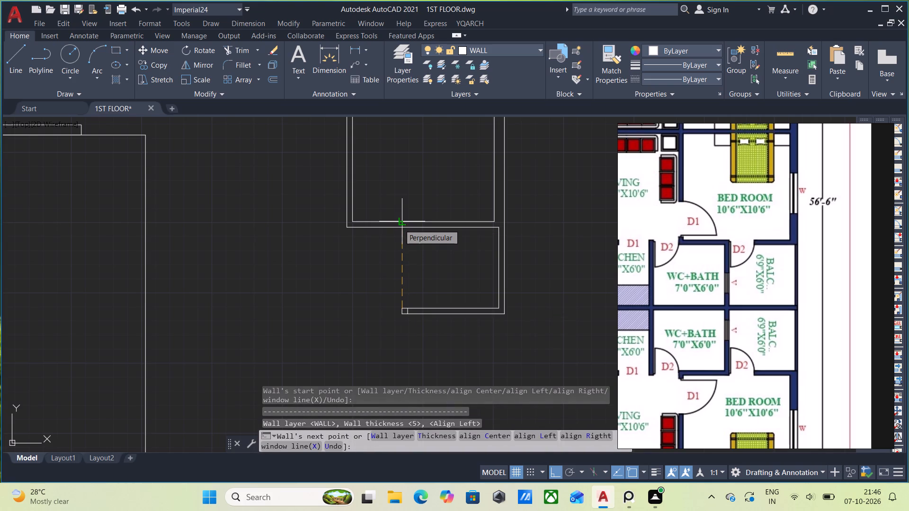
pyautogui.press("'")
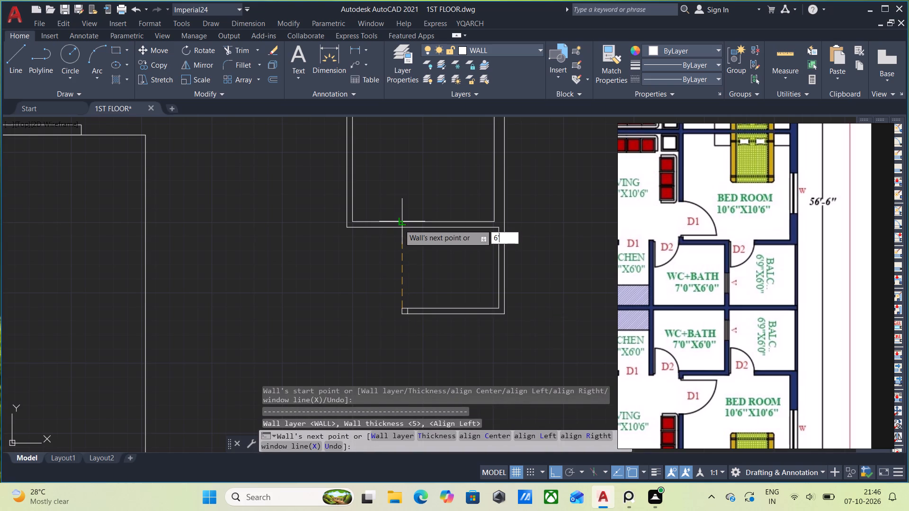
pyautogui.press('Return')
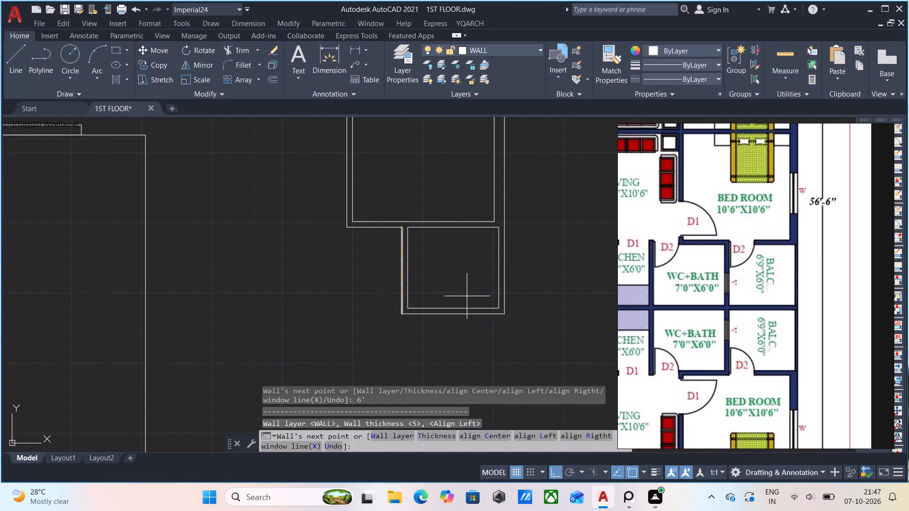
pyautogui.press('Escape')
# Quick-measure the redrawn balcony's interior width and depth.
pyautogui.click(782, 72)
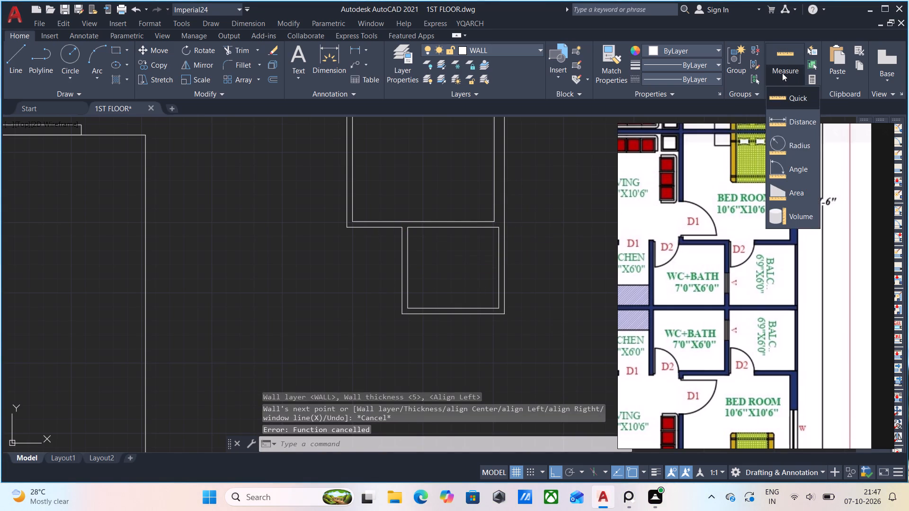
pyautogui.click(789, 97)
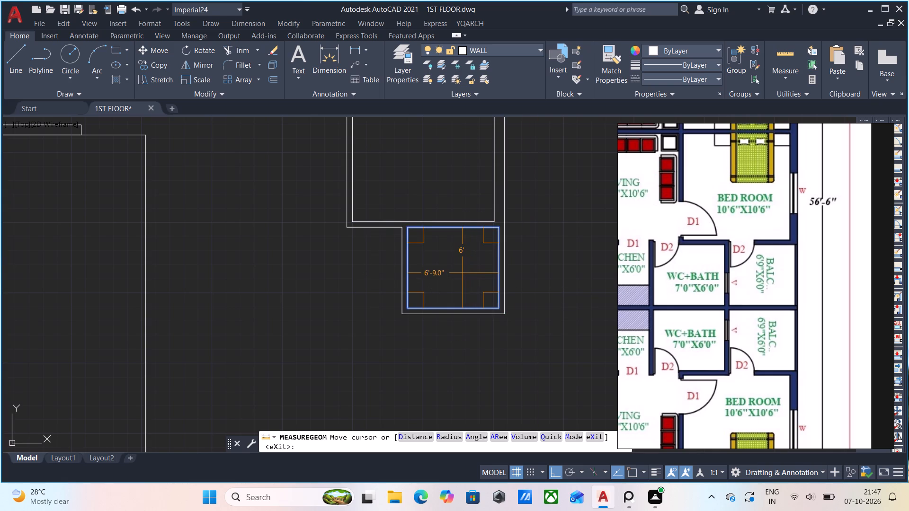
pyautogui.press('Escape')
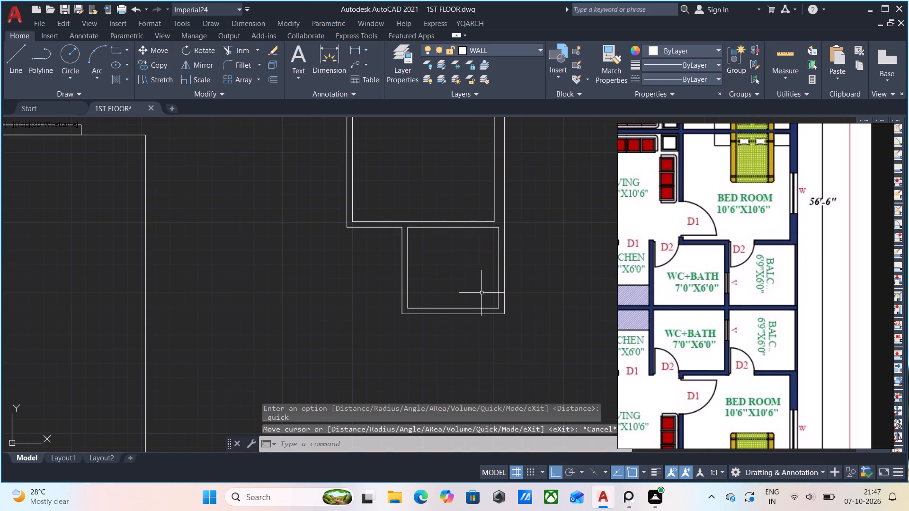
# Save the first-floor drawing.
pyautogui.hotkey('ctrl', 's')
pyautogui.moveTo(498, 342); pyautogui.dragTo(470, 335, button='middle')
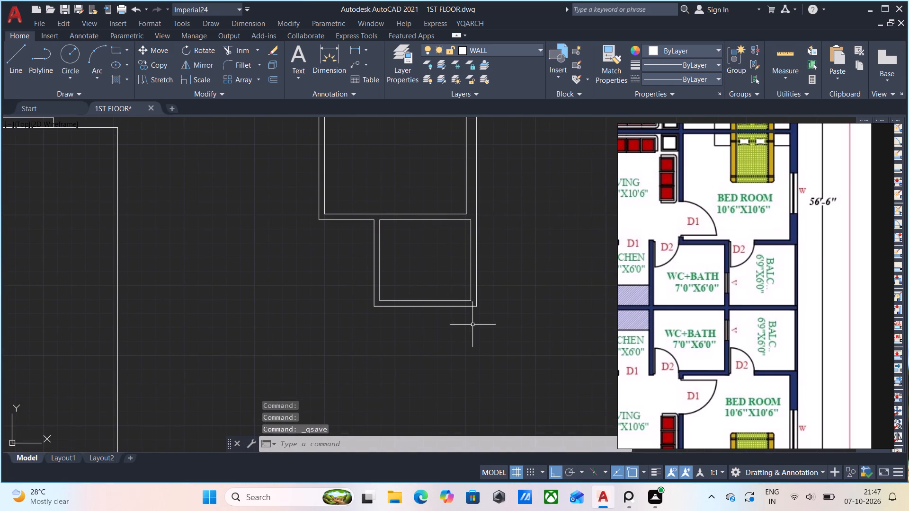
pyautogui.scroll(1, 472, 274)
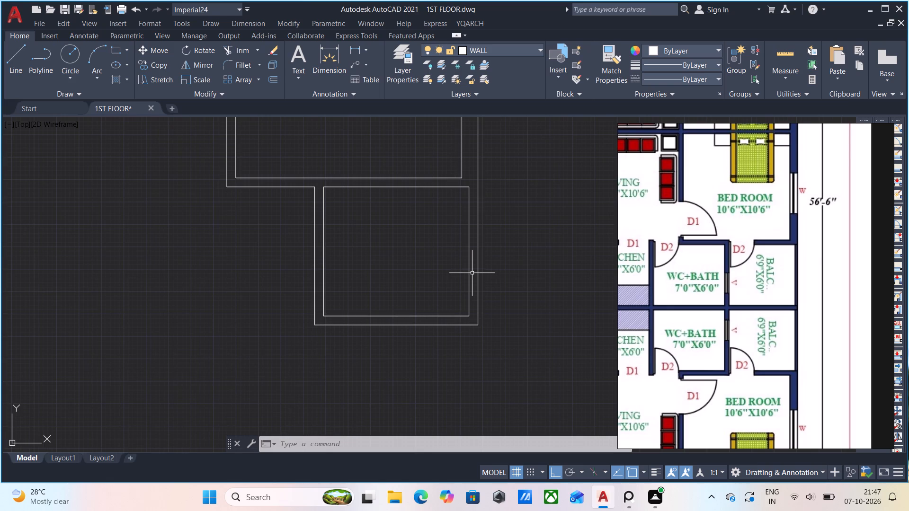
# Quick-measure the balcony's interior width and depth.
pyautogui.click(779, 76)
pyautogui.click(787, 99)
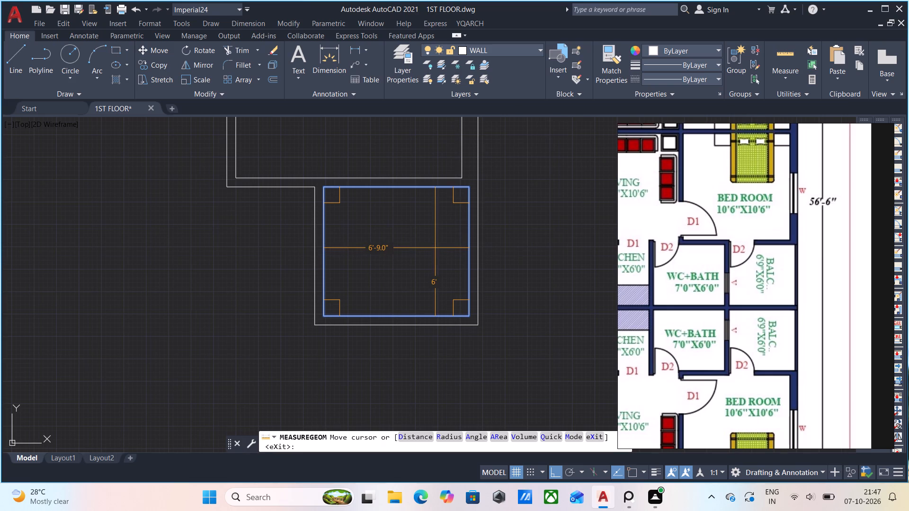
pyautogui.press('Escape')
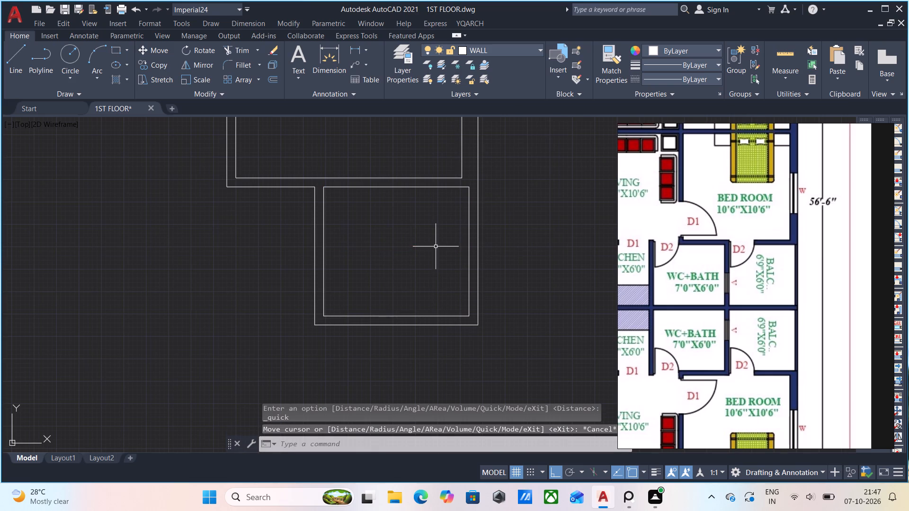
# Undo the balcony's left wall and the 5" extension at the lower wall's free end.
pyautogui.hotkey('ctrl', 'z')
pyautogui.hotkey('ctrl', 'z')
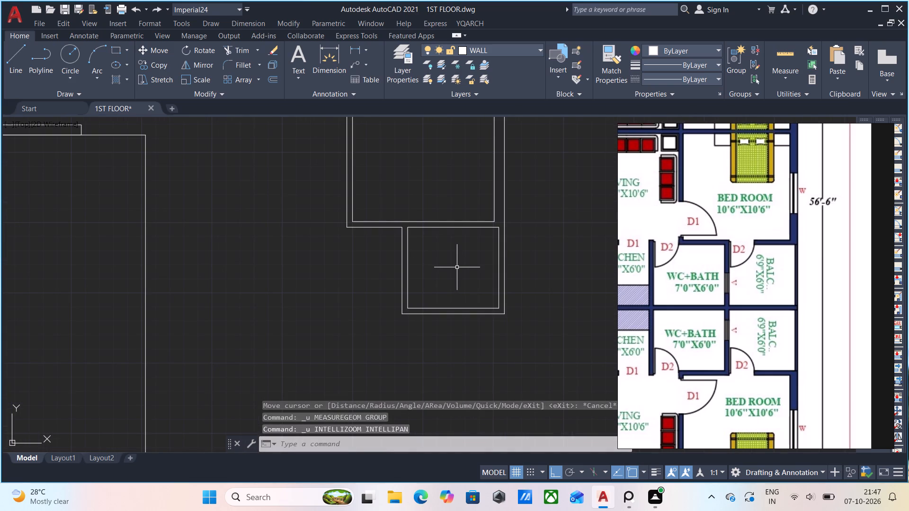
pyautogui.hotkey('ctrl', 'z')
pyautogui.hotkey('ctrl', 'z')
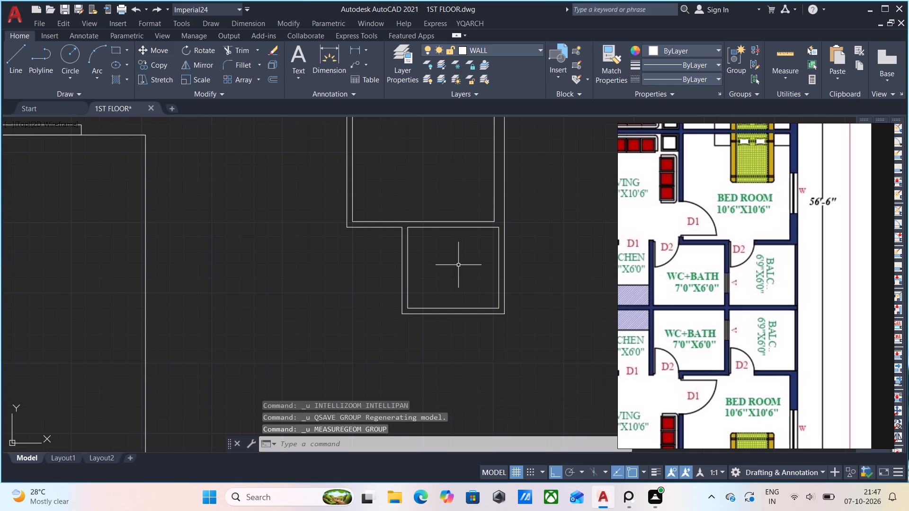
pyautogui.hotkey('ctrl', 'z')
pyautogui.hotkey('ctrl', 'z')
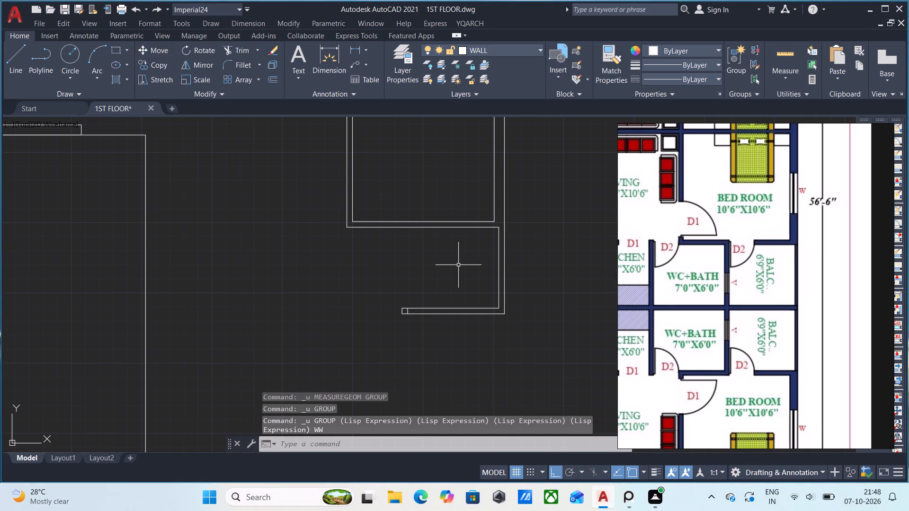
pyautogui.scroll(2, 434, 306)
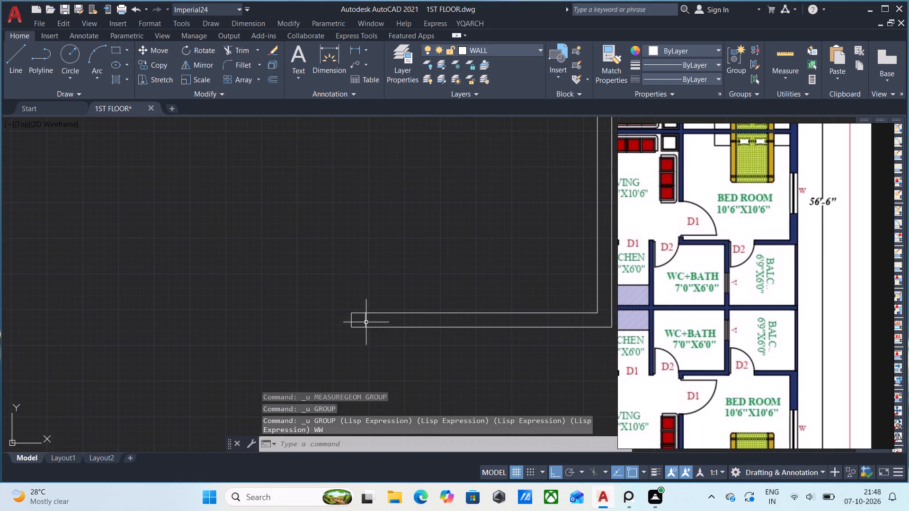
pyautogui.hotkey('ctrl', 'z')
pyautogui.hotkey('ctrl', 'z')
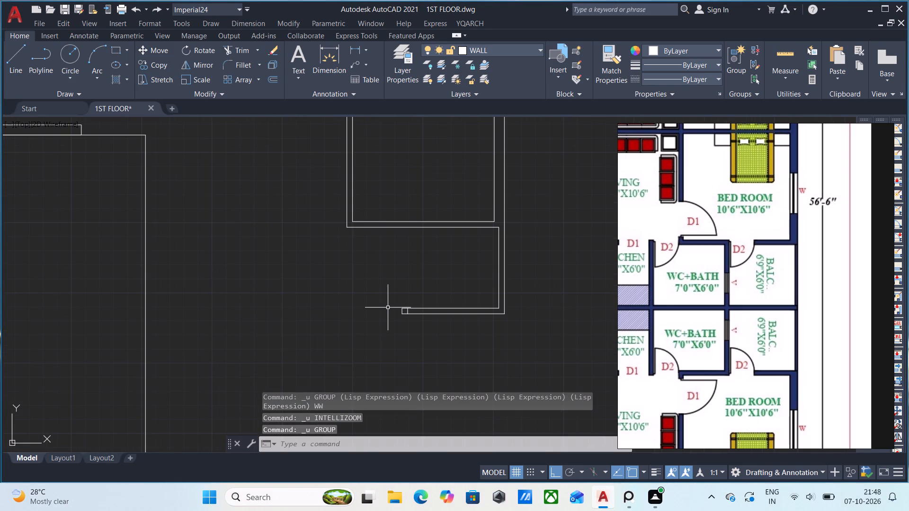
pyautogui.hotkey('ctrl', 'z')
# Draw a wall of thickness 5 from the lower wall's free end up to the bedroom's lower wall.
pyautogui.write('ww')
pyautogui.press('Return')
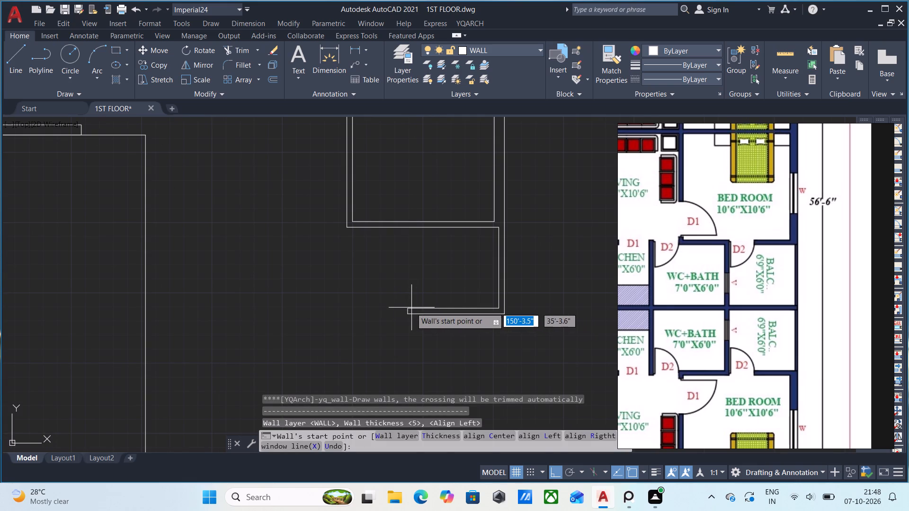
pyautogui.click(408, 306)
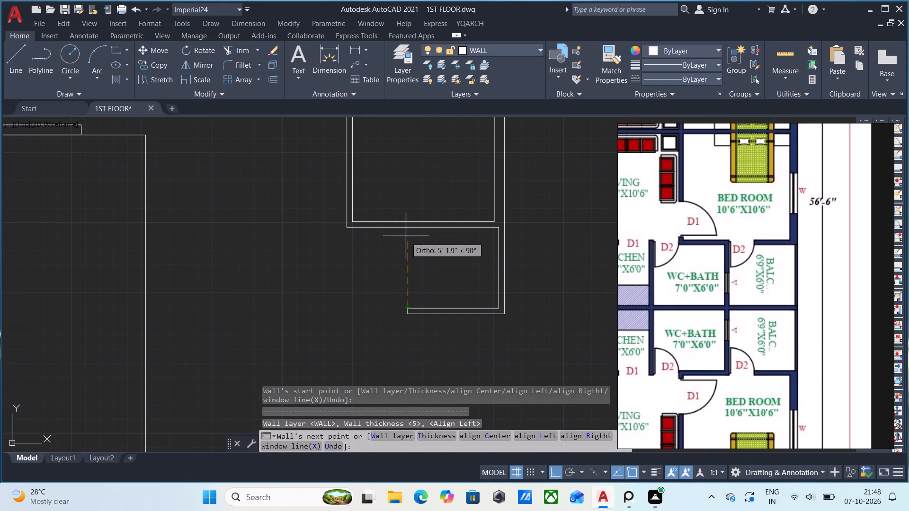
pyautogui.click(409, 227)
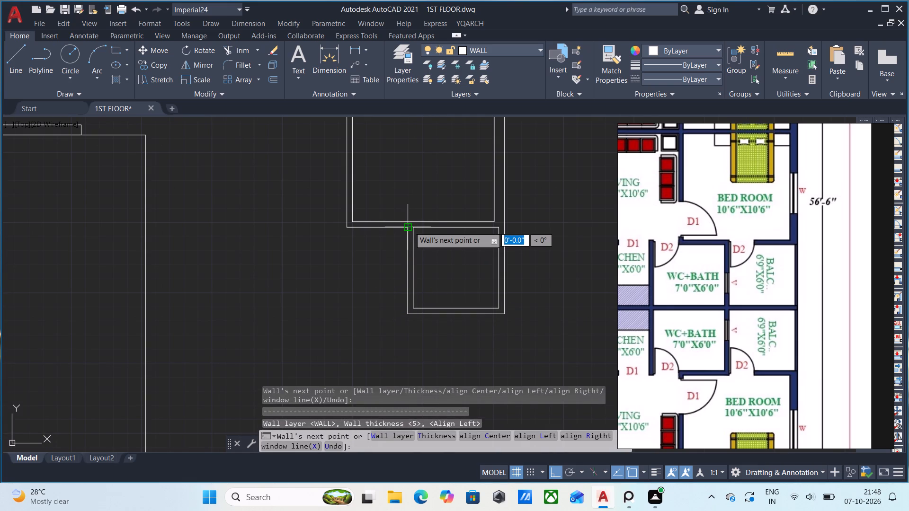
pyautogui.press('Escape')
# Quick-measure the balcony's interior width and depth with the new left wall.
pyautogui.moveTo(454, 287); pyautogui.dragTo(407, 311, button='middle')
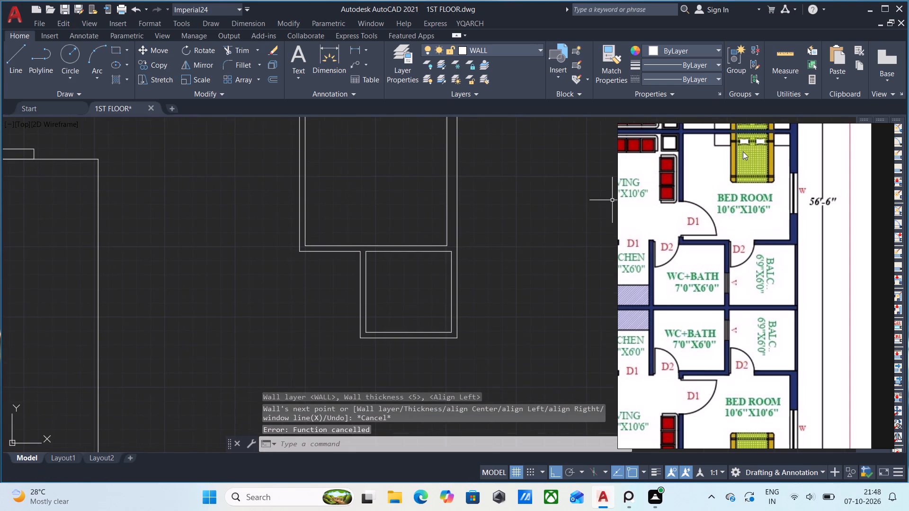
pyautogui.click(779, 78)
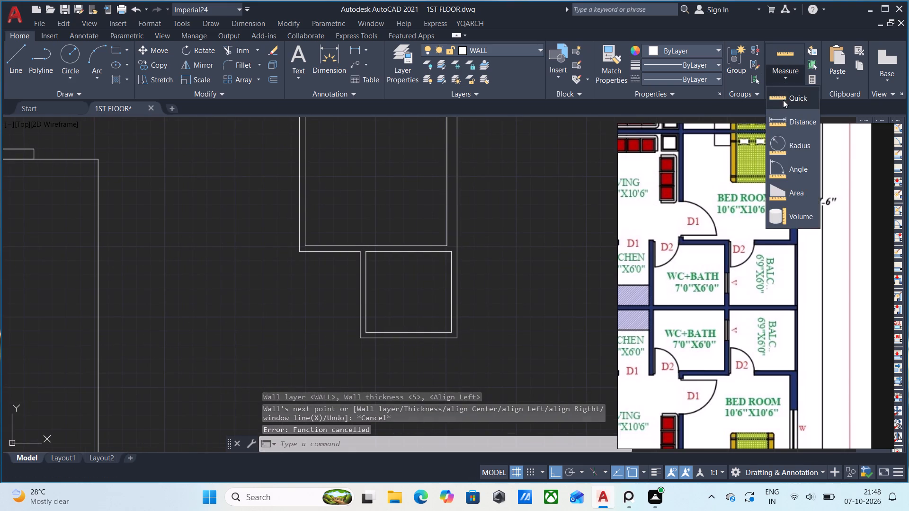
pyautogui.click(784, 100)
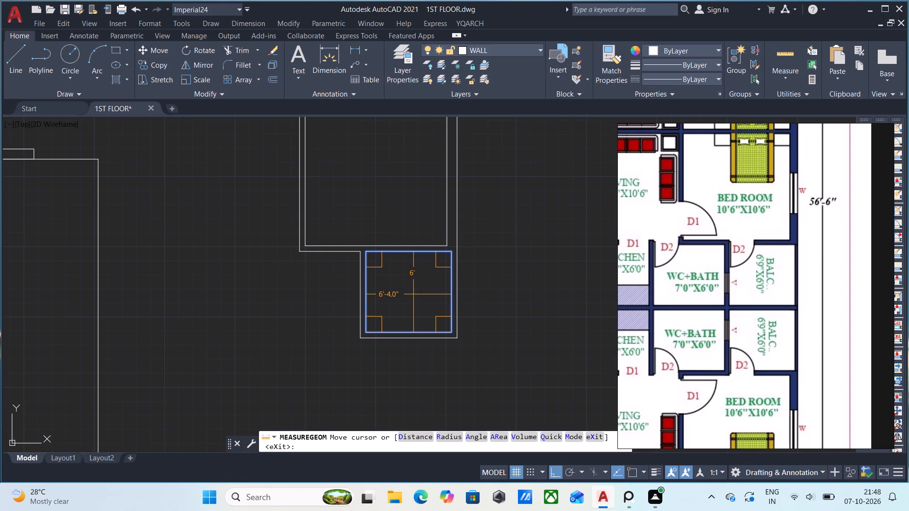
pyautogui.press('Escape')
# Draw 5" lines across the balcony's right wall, from its inner lower and upper corners to the outer face line.
pyautogui.scroll(1, 461, 305)
pyautogui.press('l')
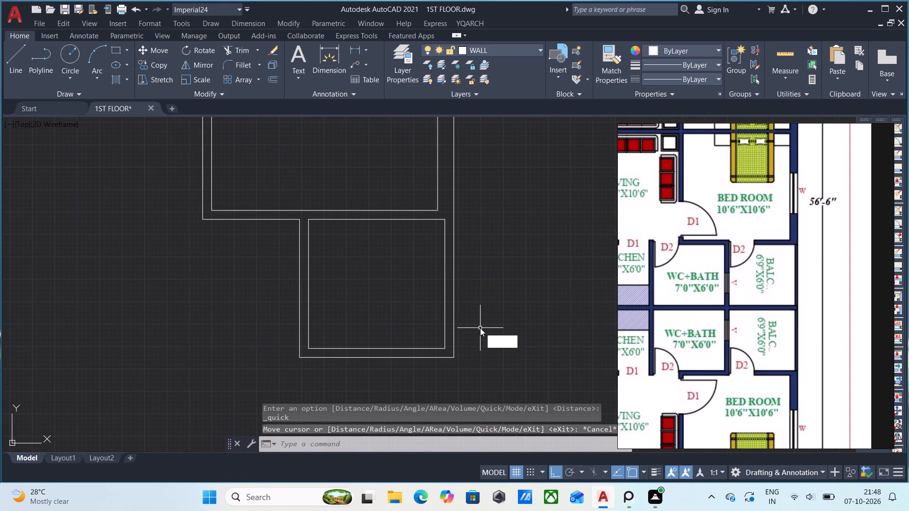
pyautogui.press('Return')
pyautogui.click(447, 346)
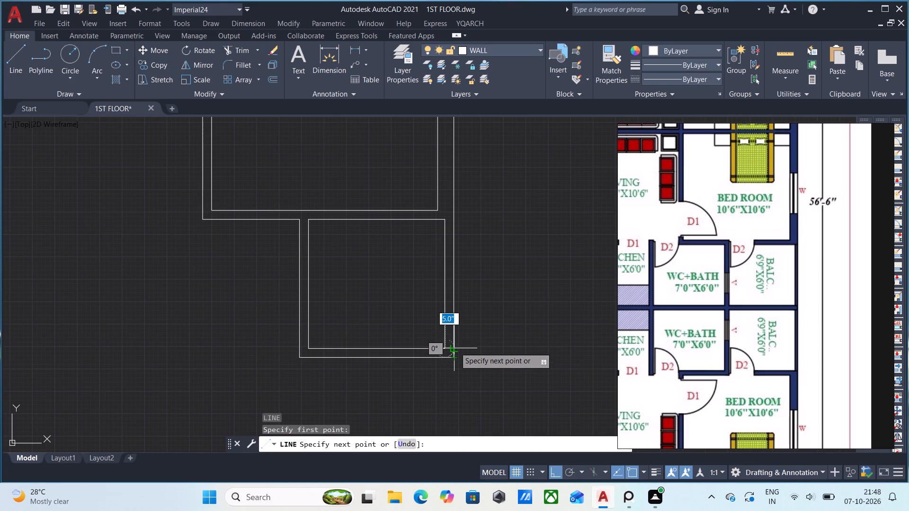
pyautogui.click(455, 347)
pyautogui.press('space')
pyautogui.scroll(1, 453, 296)
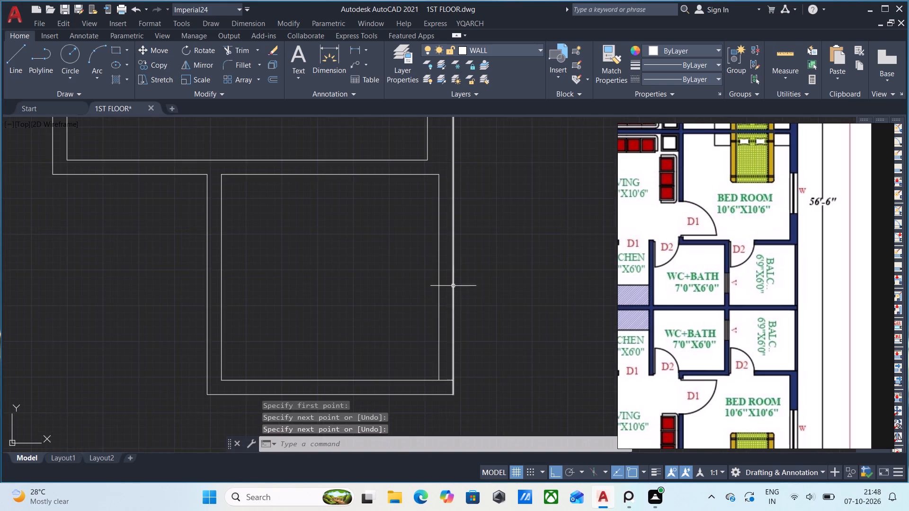
pyautogui.moveTo(453, 291); pyautogui.dragTo(449, 342, button='middle')
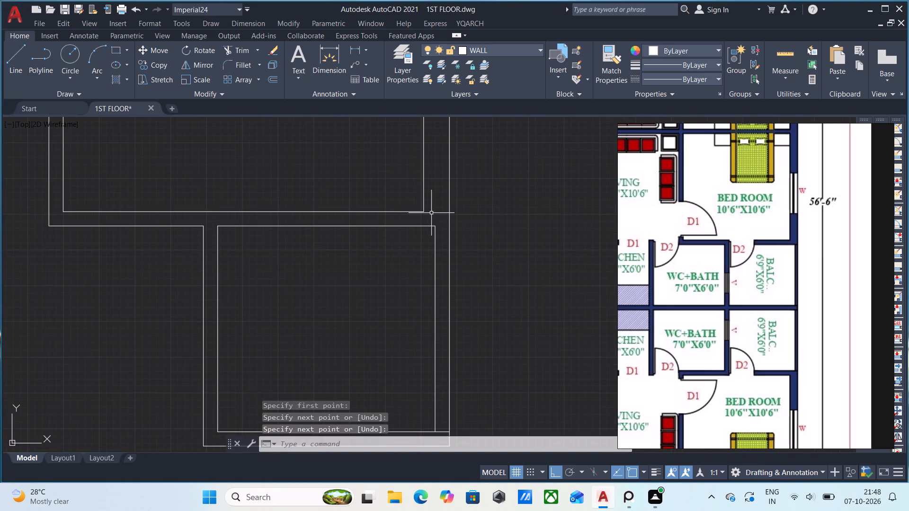
pyautogui.press('space')
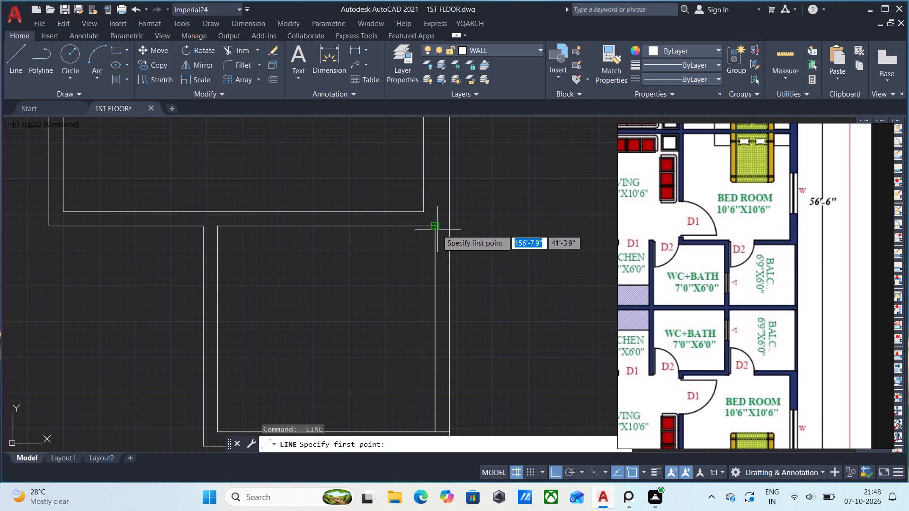
pyautogui.click(437, 229)
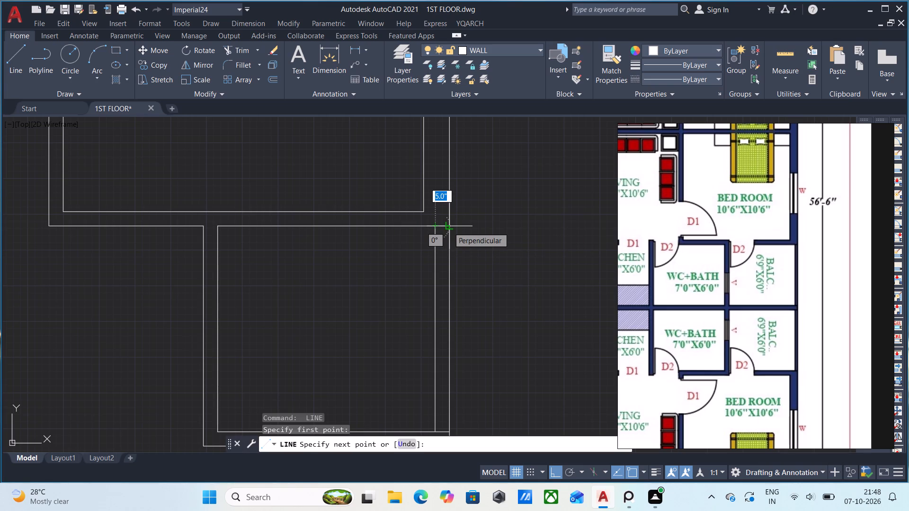
pyautogui.click(448, 227)
pyautogui.press('space')
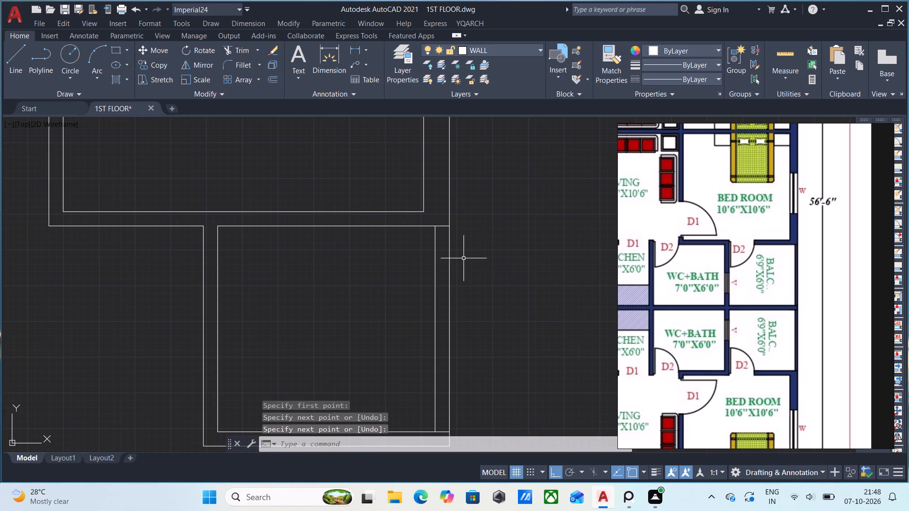
# Delete the inner face line of the balcony's right wall.
pyautogui.click(434, 257)
pyautogui.press('Delete')
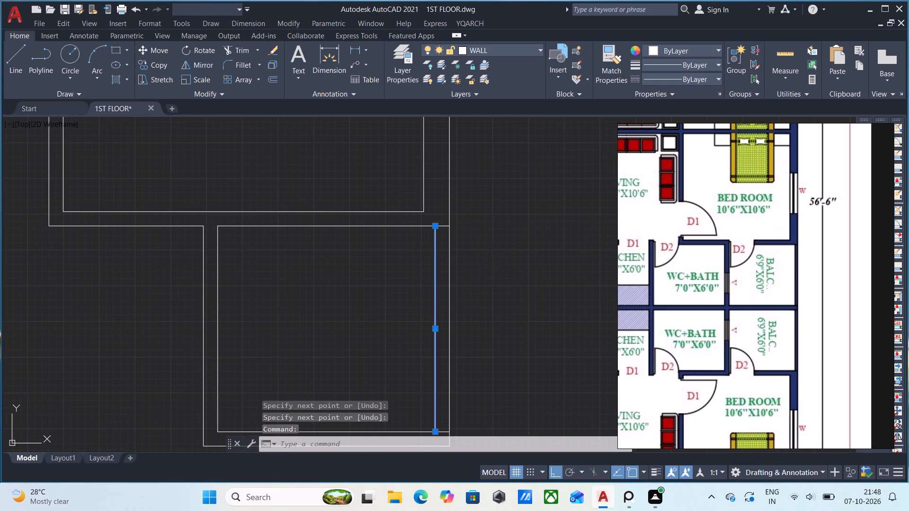
# Quick-measure the balcony's interior width and depth up to the outer right line.
pyautogui.scroll(-1, 488, 272)
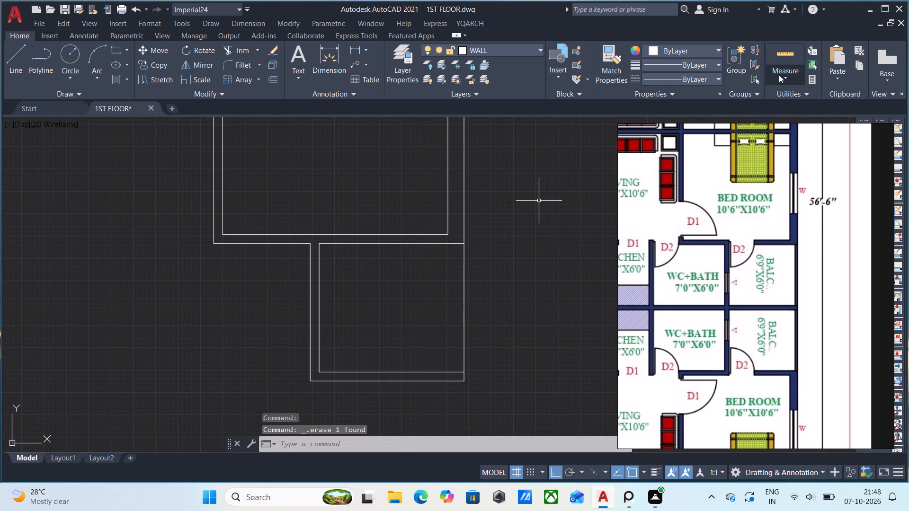
pyautogui.click(779, 75)
pyautogui.click(786, 96)
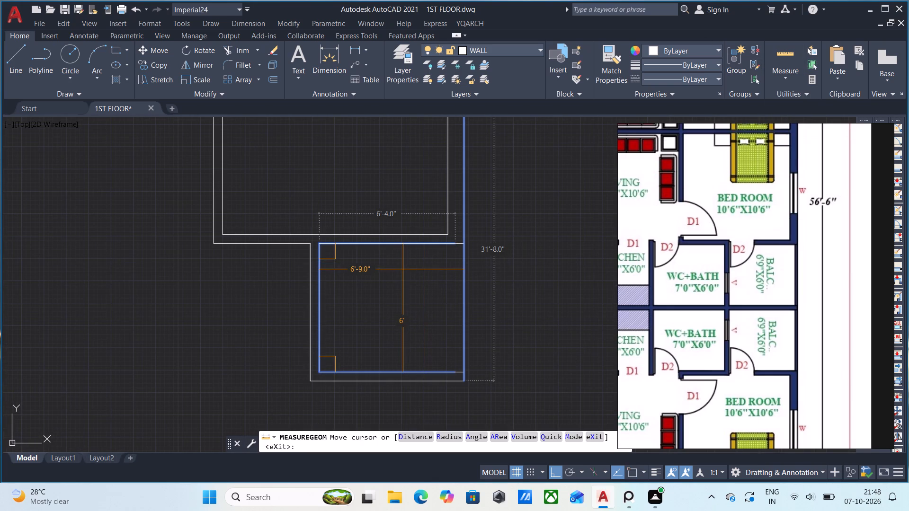
pyautogui.press('Escape')
# Copy the balcony's double-line left and bottom walls, without its right line, from its outer upper-left corner to its outer lower-left corner.
pyautogui.scroll(-1, 443, 271)
pyautogui.moveTo(474, 290); pyautogui.dragTo(457, 243, button='middle')
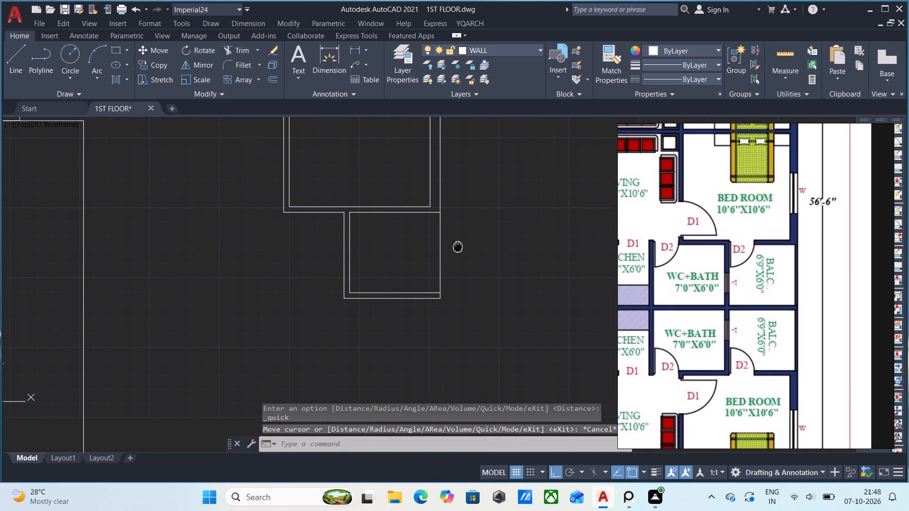
pyautogui.moveTo(457, 243); pyautogui.dragTo(457, 242, button='middle')
pyautogui.click(475, 321)
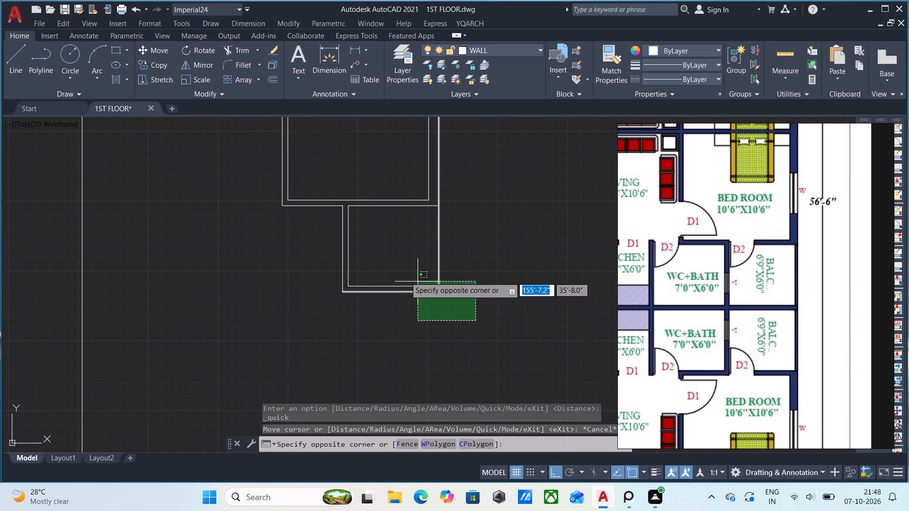
pyautogui.click(274, 241)
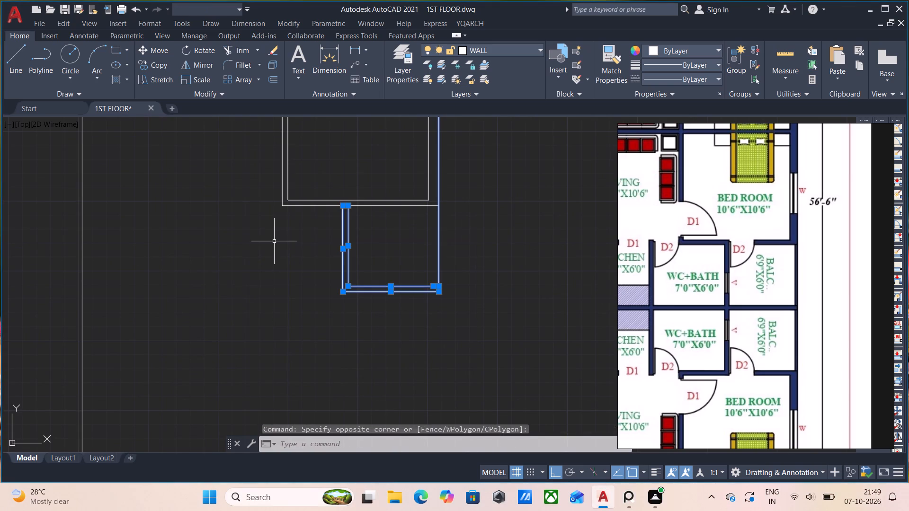
pyautogui.scroll(-2, 406, 277)
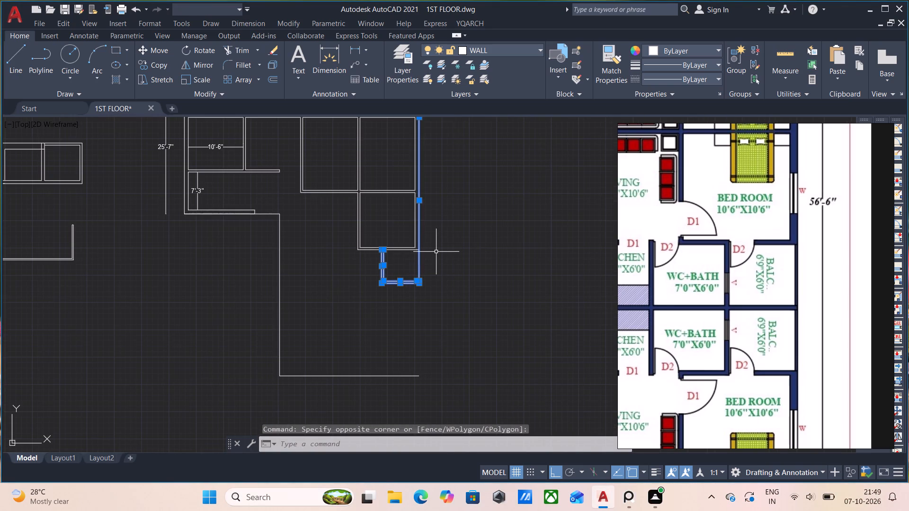
pyautogui.scroll(1, 444, 220)
pyautogui.moveTo(447, 287); pyautogui.dragTo(449, 255, button='middle')
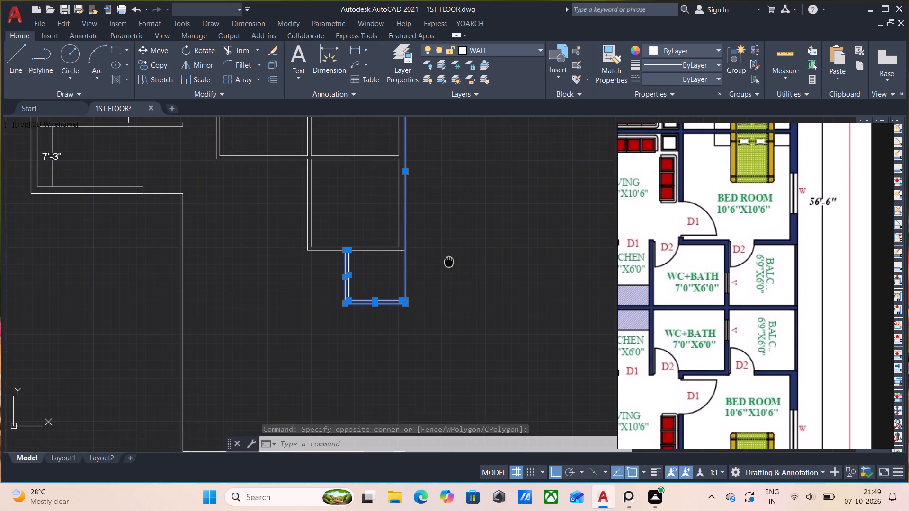
pyautogui.moveTo(449, 255); pyautogui.dragTo(459, 225, button='middle')
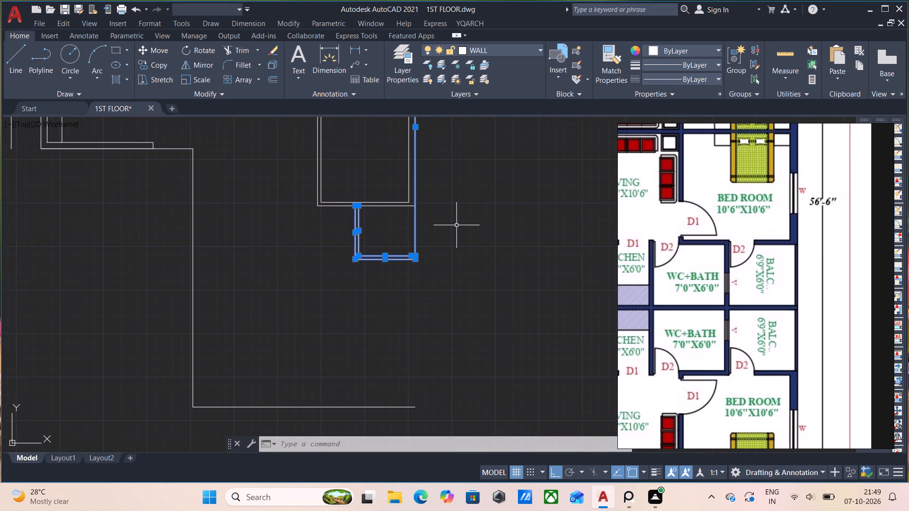
pyautogui.scroll(1, 431, 240)
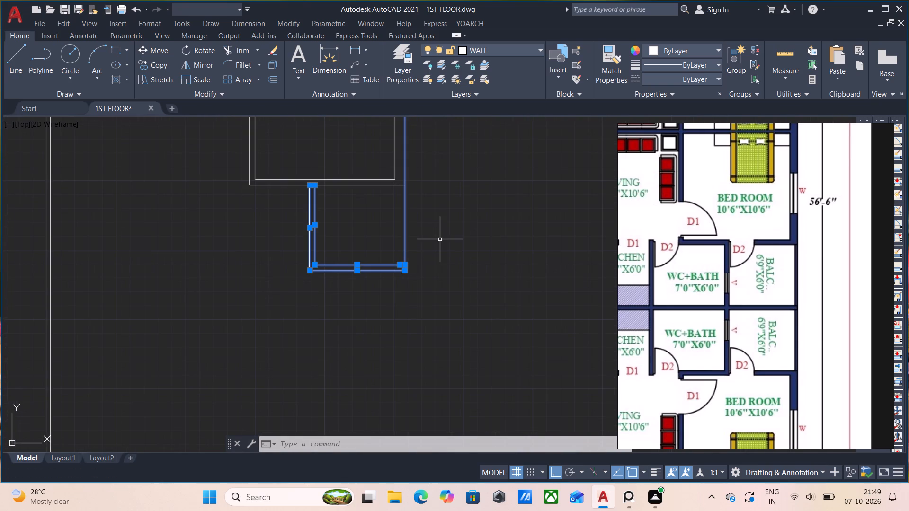
pyautogui.keyDown('ctrl'); pyautogui.click(440, 239); pyautogui.keyUp('ctrl')
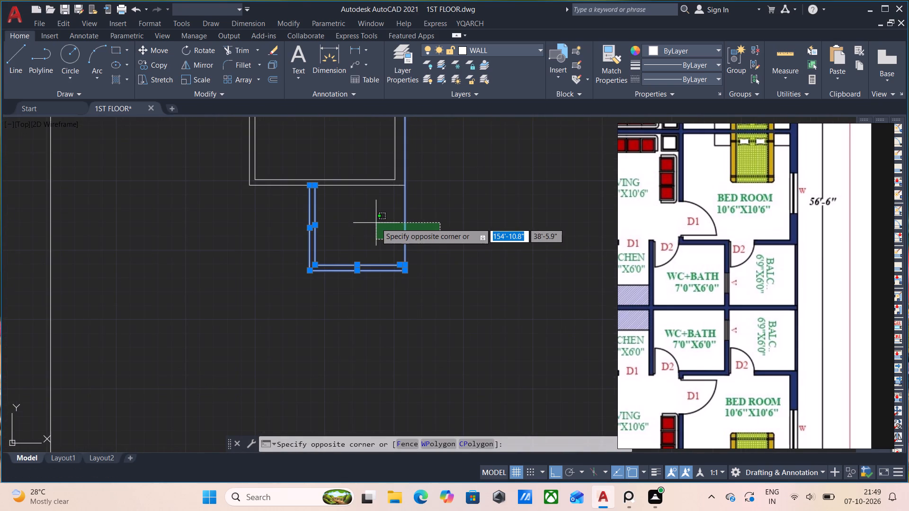
pyautogui.keyDown('ctrl'); pyautogui.click(376, 222); pyautogui.keyUp('ctrl')
pyautogui.keyDown('shift'); pyautogui.moveTo(440, 233); pyautogui.dragTo(435, 232); pyautogui.keyUp('shift')
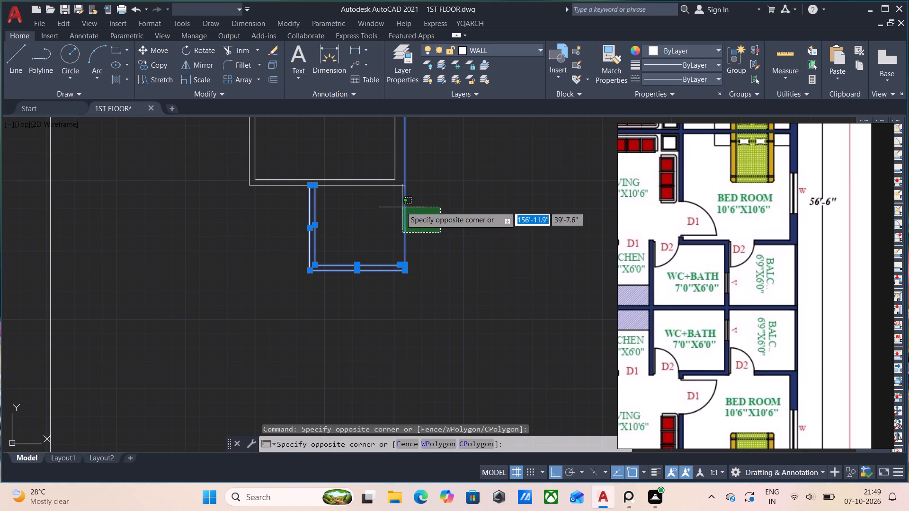
pyautogui.keyDown('shift'); pyautogui.click(393, 205); pyautogui.keyUp('shift')
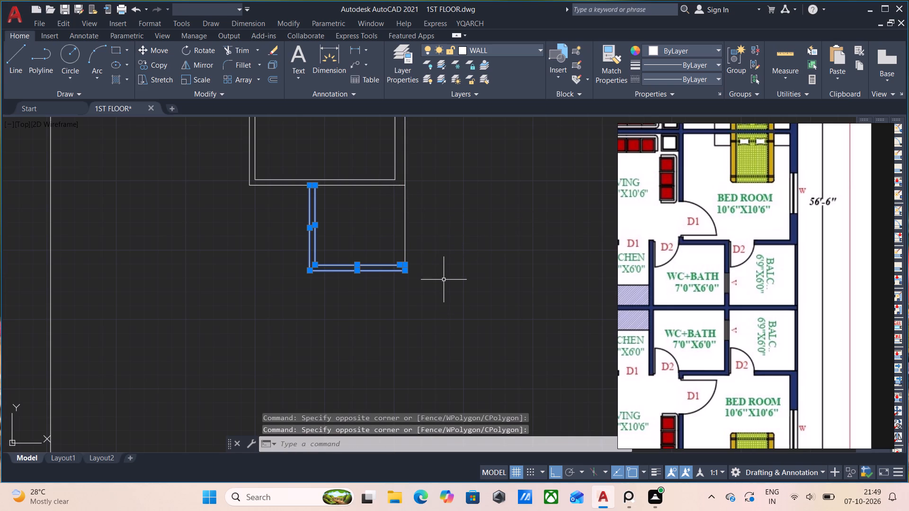
pyautogui.write('co')
pyautogui.press('Return')
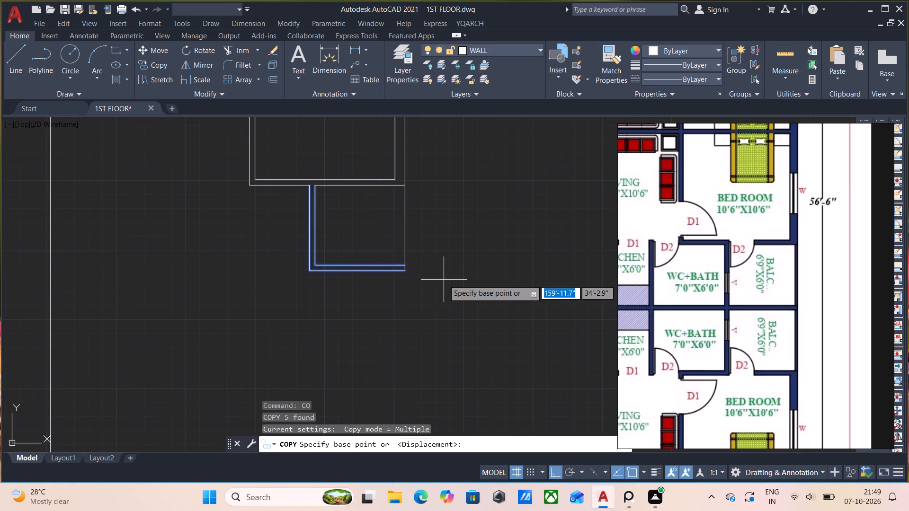
pyautogui.click(306, 185)
pyautogui.click(308, 271)
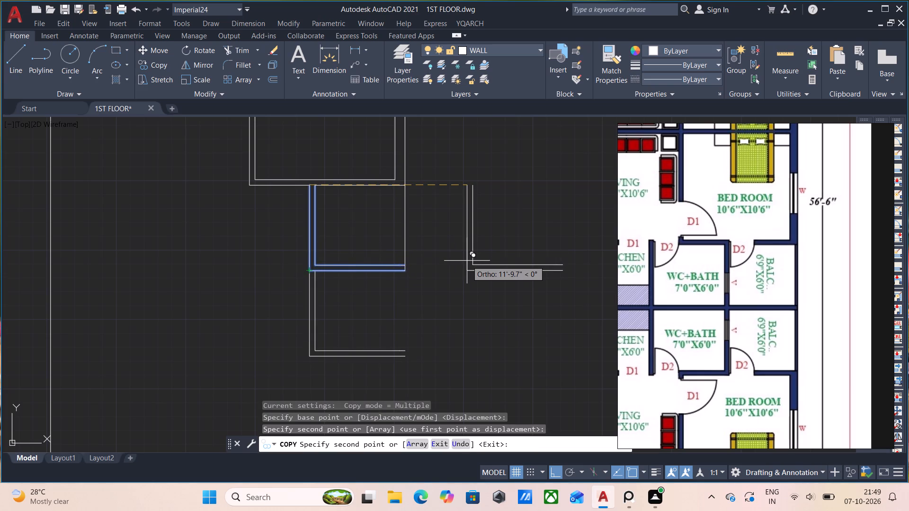
pyautogui.press('Escape')
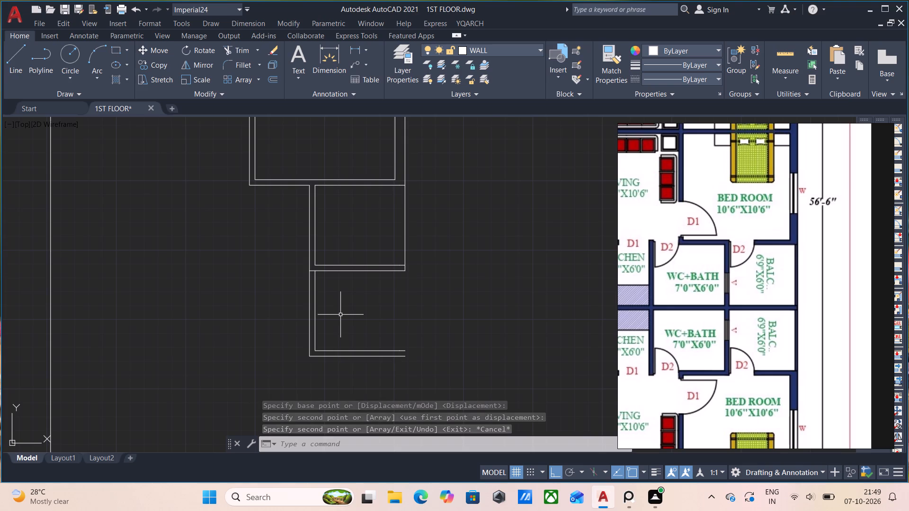
# Clean up the double-line wall junction between the two balconies on their left side with the YQArch double-line trim.
pyautogui.press('t')
pyautogui.press('x')
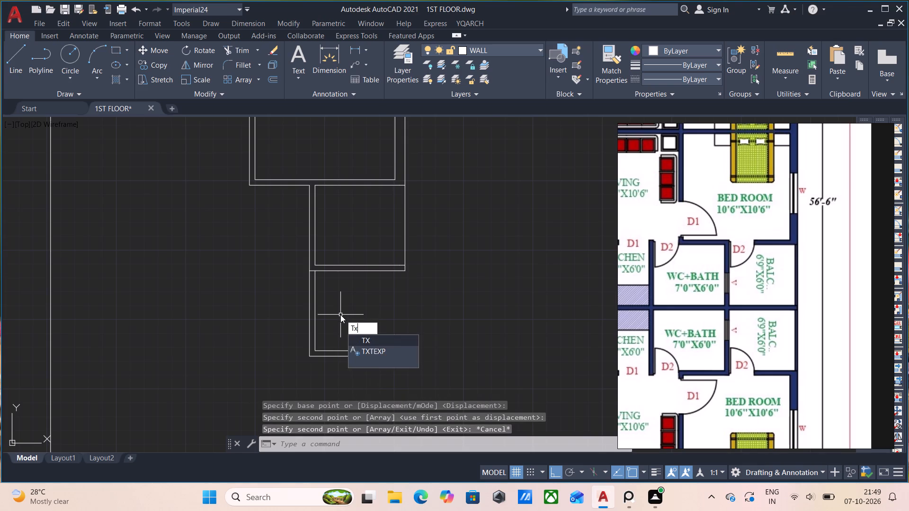
pyautogui.press('Return')
pyautogui.click(337, 311)
pyautogui.click(290, 249)
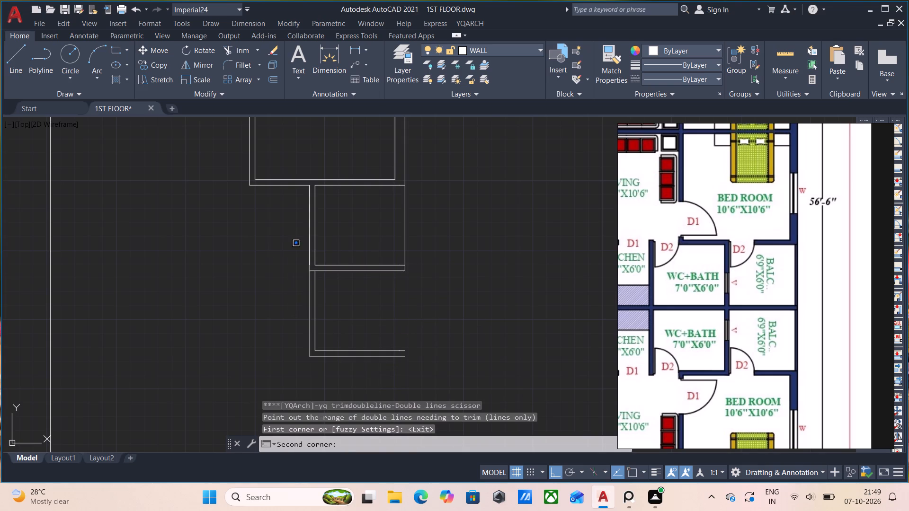
pyautogui.press('Escape')
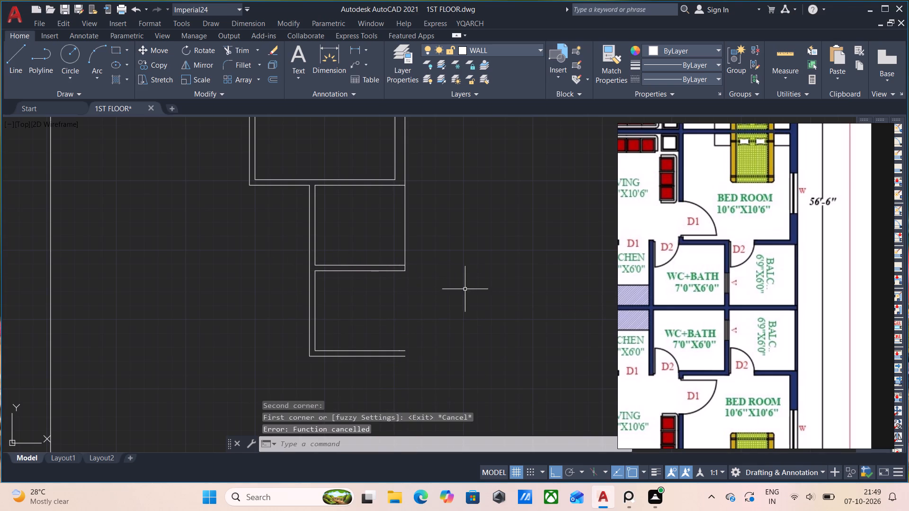
# Draw a 6'-5" line closing the lower balcony's right side down to its outer bottom corner.
pyautogui.press('l')
pyautogui.press('Return')
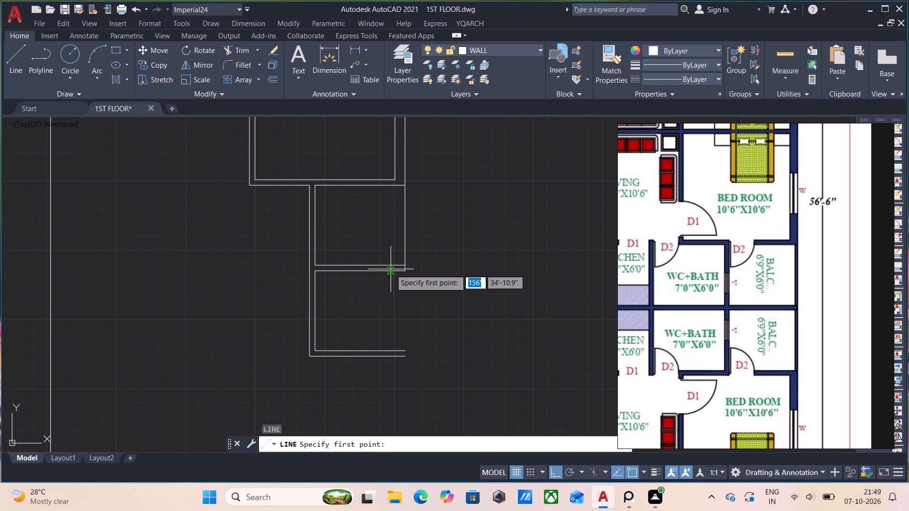
pyautogui.click(402, 273)
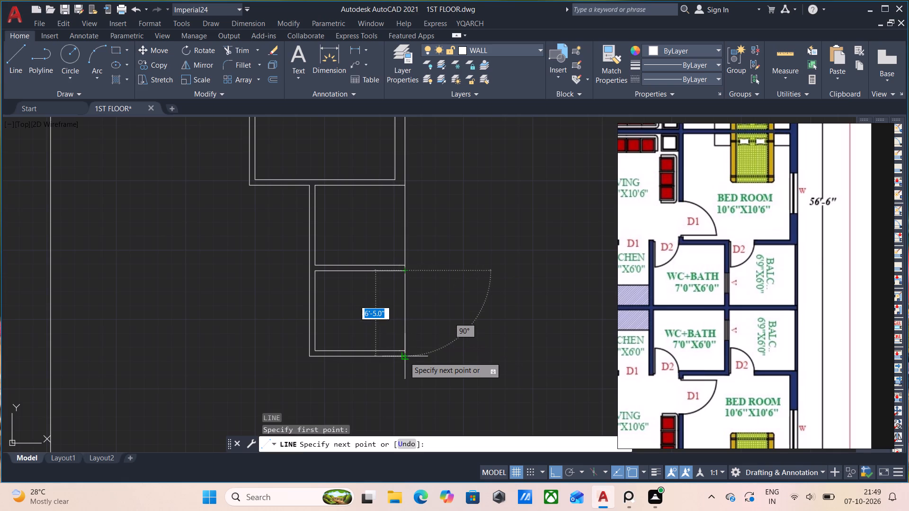
pyautogui.click(404, 357)
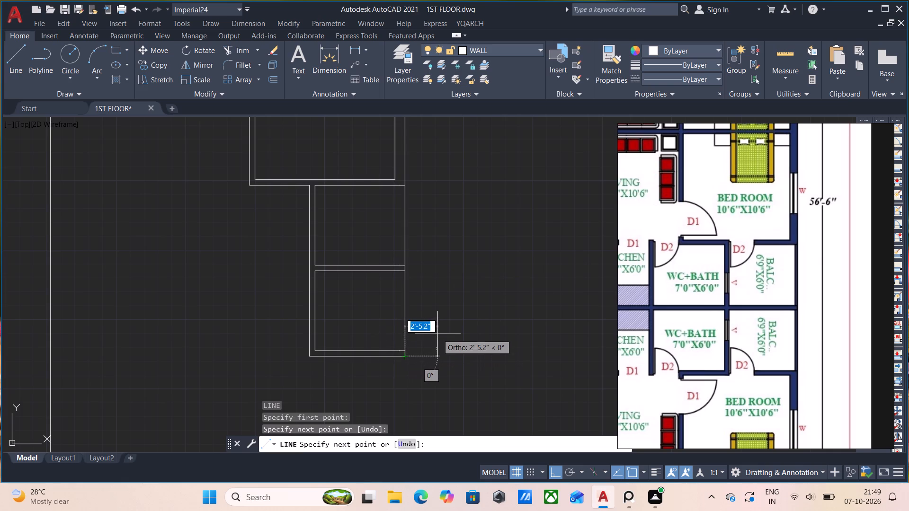
pyautogui.press('Escape')
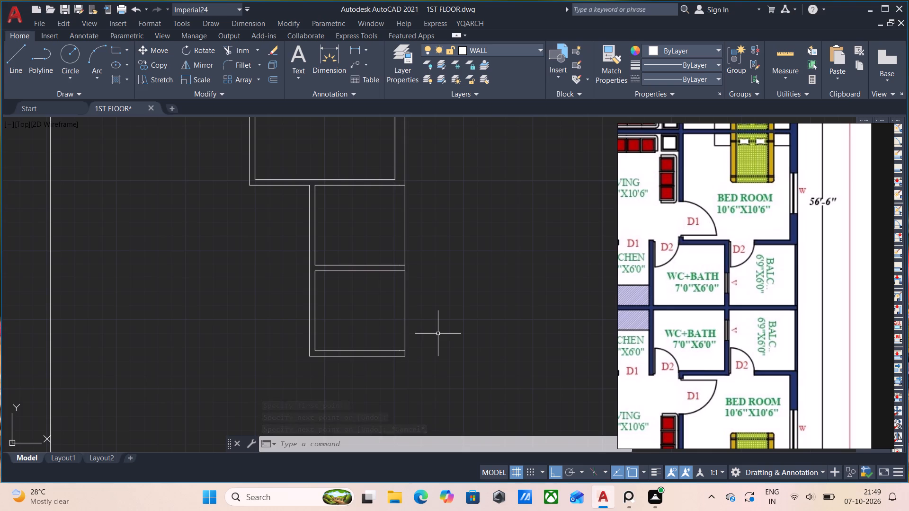
# Check the lower bedroom in the reference image and draw a 10'6" line down from the lower balcony's outer lower-right corner.
pyautogui.scroll(-1, 470, 323)
pyautogui.moveTo(470, 323); pyautogui.dragTo(476, 246, button='middle')
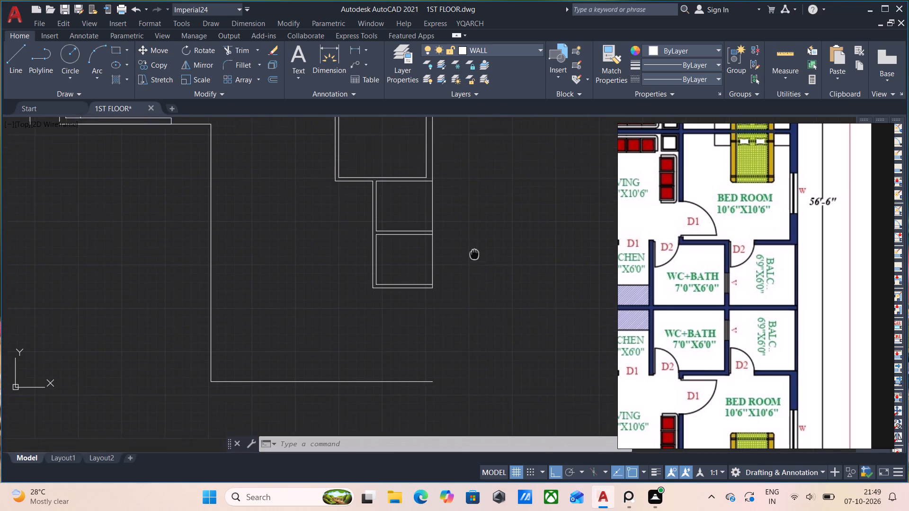
pyautogui.moveTo(476, 246); pyautogui.dragTo(478, 233, button='middle')
pyautogui.scroll(-1, 824, 363)
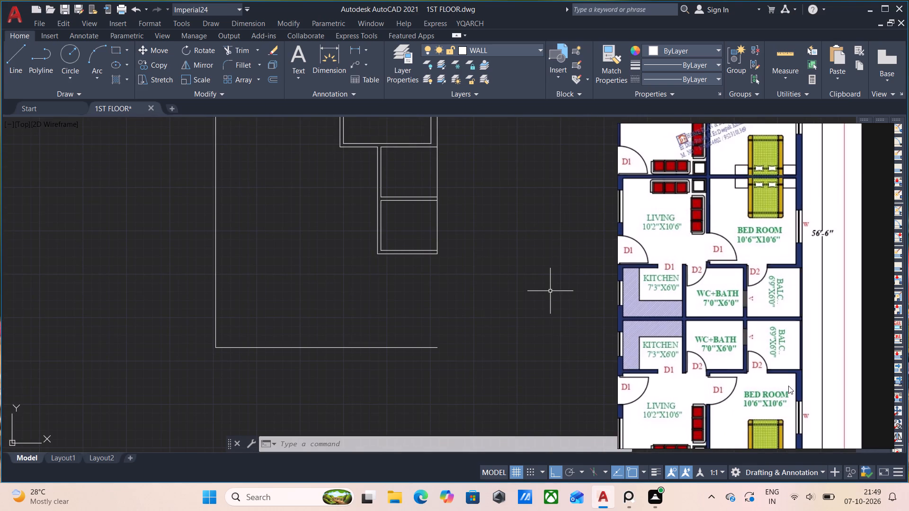
pyautogui.moveTo(786, 386); pyautogui.dragTo(768, 277, button='middle')
pyautogui.scroll(1, 766, 289)
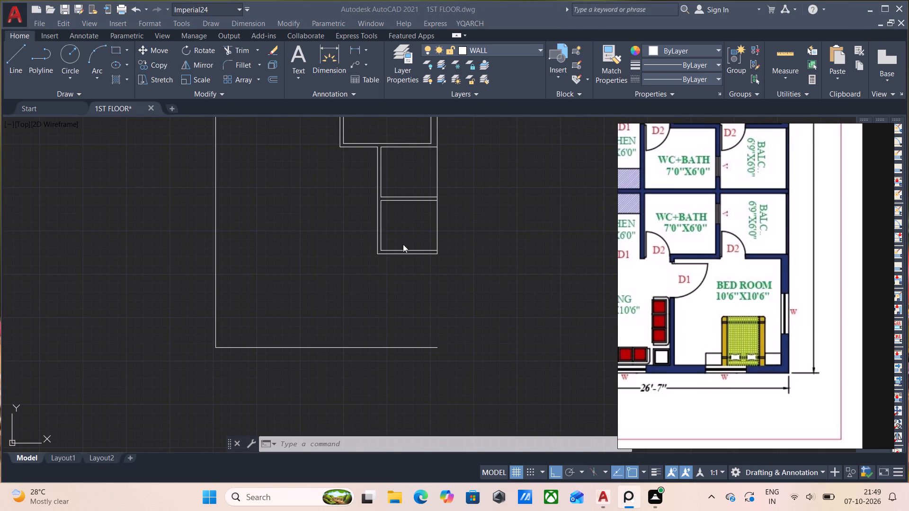
pyautogui.moveTo(440, 297); pyautogui.dragTo(432, 318, button='middle')
pyautogui.press('l')
pyautogui.press('Return')
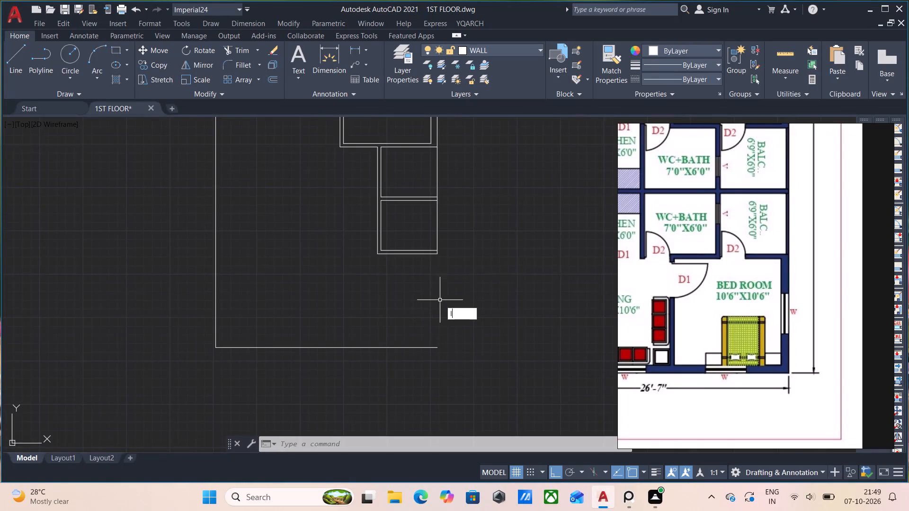
pyautogui.click(438, 255)
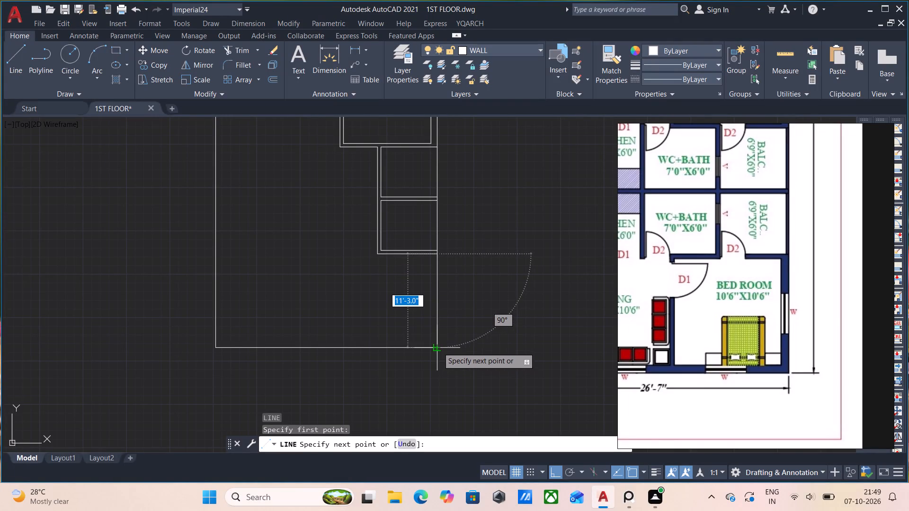
pyautogui.write('10')
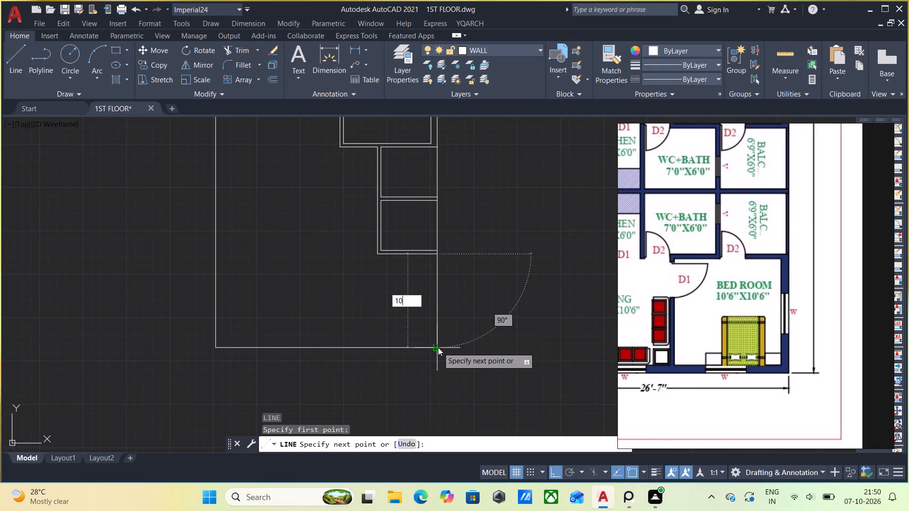
pyautogui.write('\'6"')
pyautogui.press('Return')
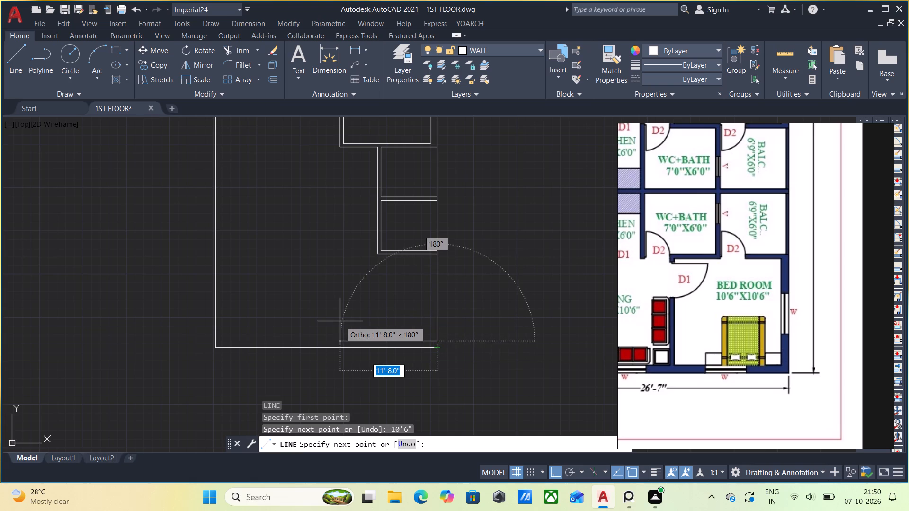
pyautogui.scroll(1, 341, 321)
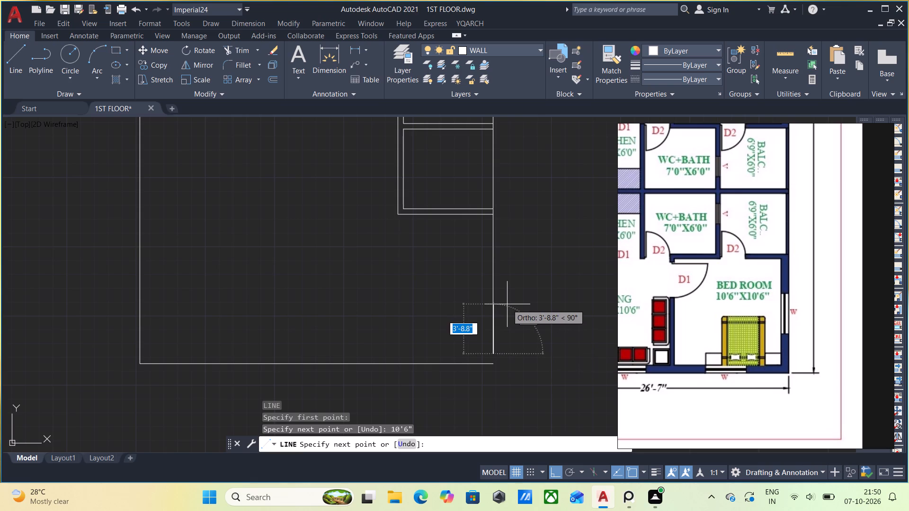
pyautogui.press('Escape')
# Quick-measure the lower balcony's interior width and depth.
pyautogui.moveTo(447, 151); pyautogui.dragTo(443, 231, button='middle')
pyautogui.middleClick(435, 241)
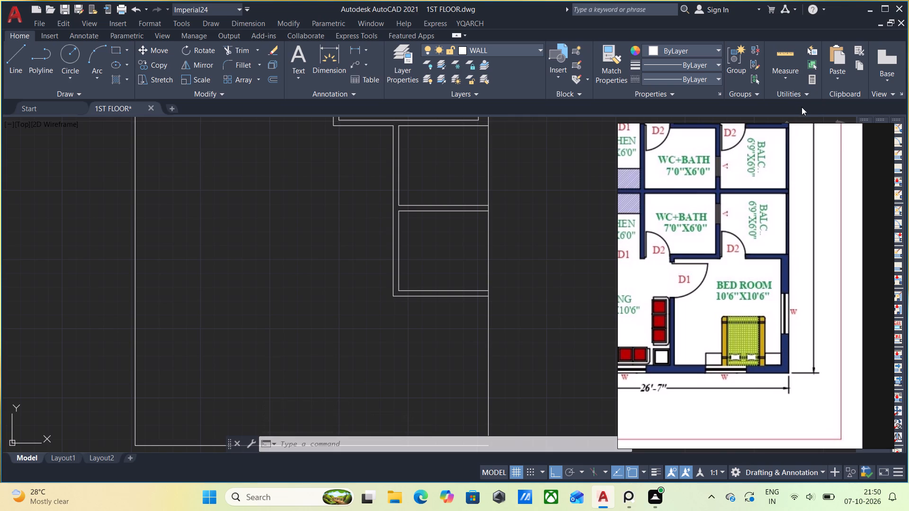
pyautogui.scroll(-2, 549, 249)
pyautogui.moveTo(539, 265); pyautogui.dragTo(496, 313, button='middle')
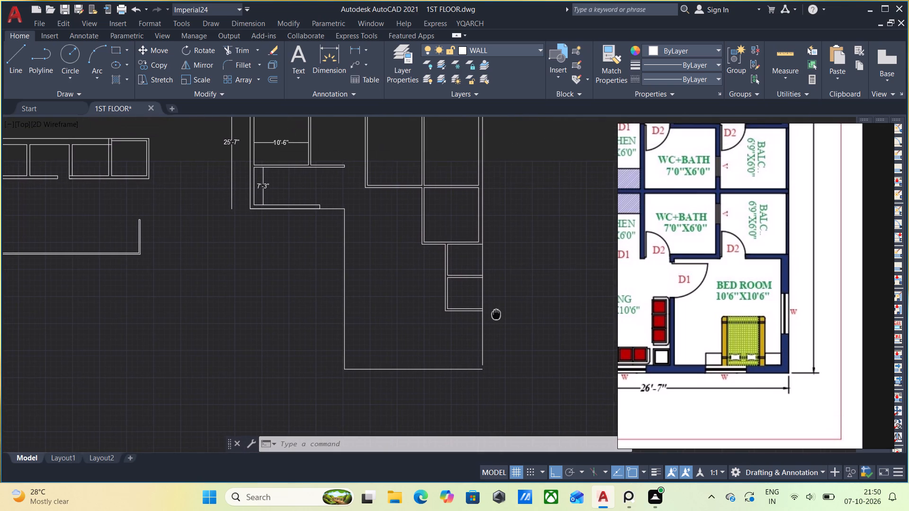
pyautogui.moveTo(496, 313); pyautogui.dragTo(496, 306, button='middle')
pyautogui.click(779, 57)
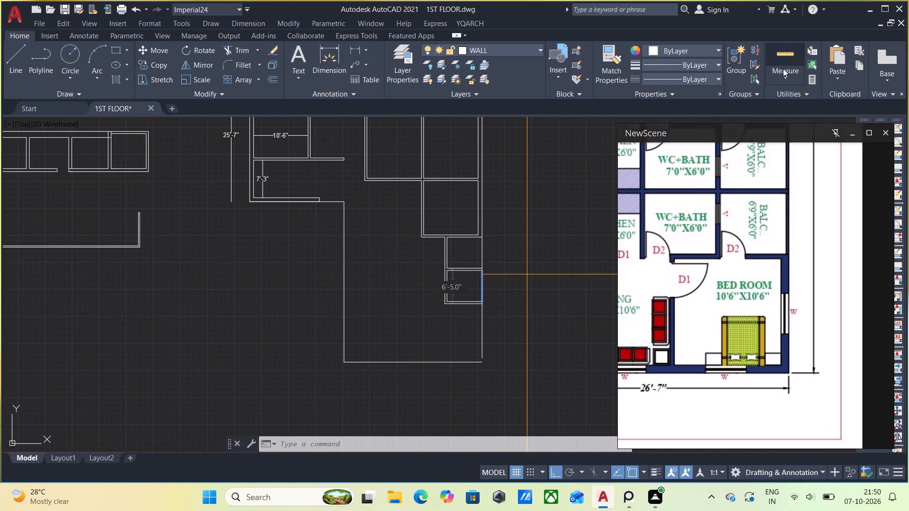
pyautogui.click(785, 72)
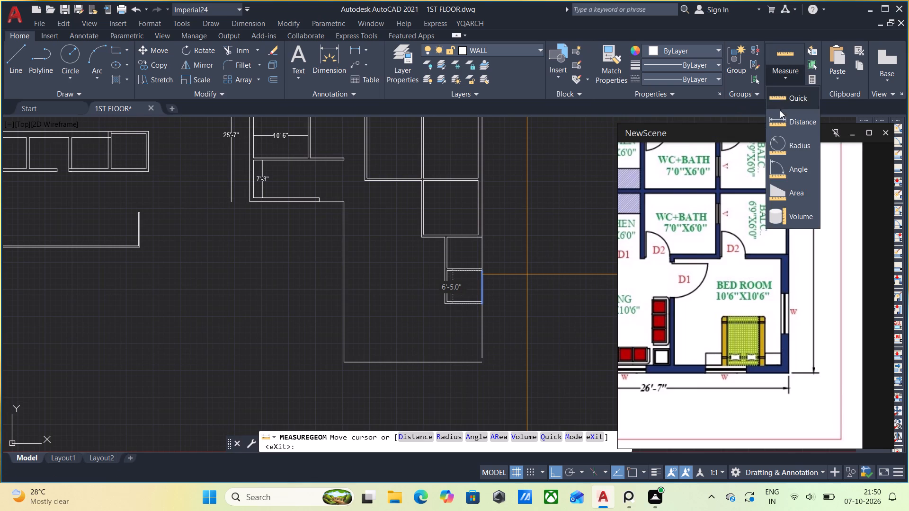
pyautogui.click(787, 97)
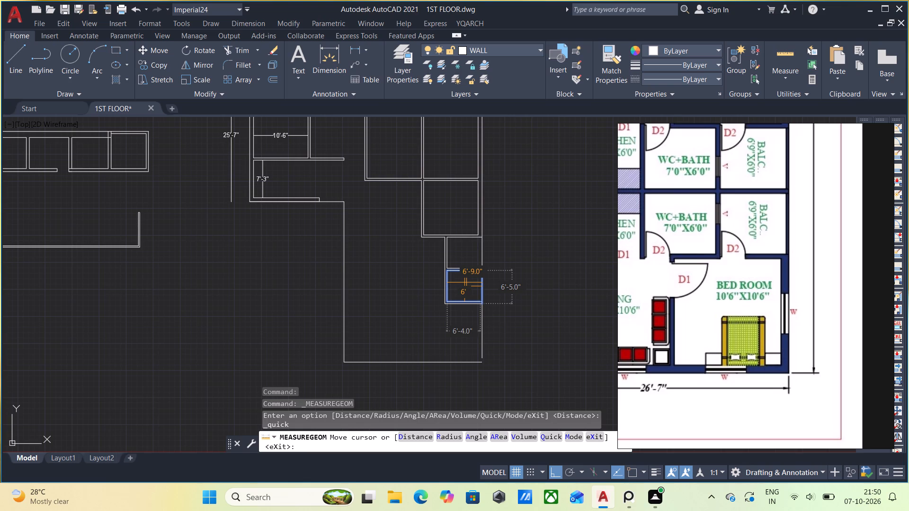
pyautogui.press('Escape')
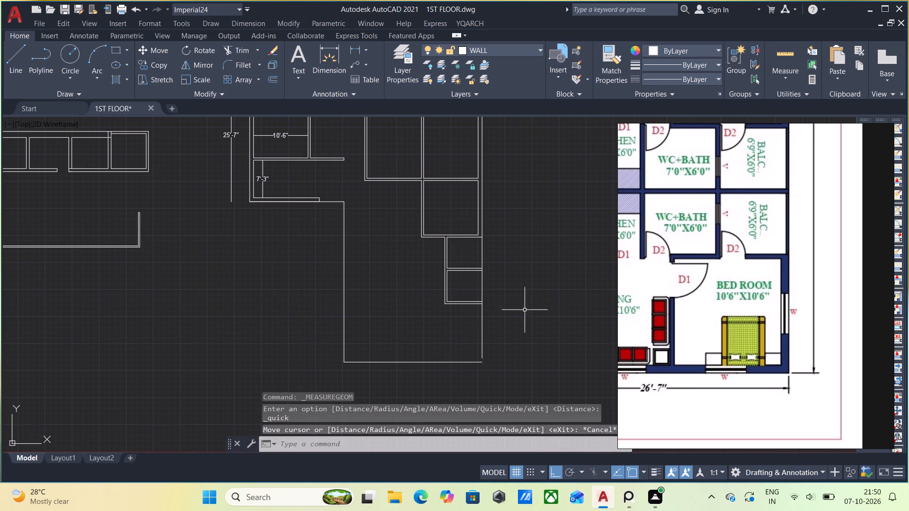
pyautogui.scroll(1, 508, 339)
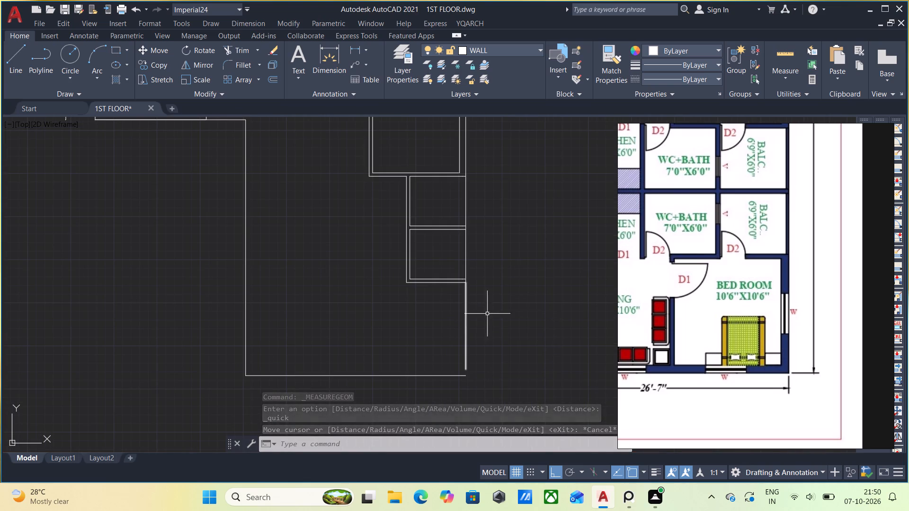
# Add a linear dimension beside the lower bedroom's right-side line, from the lower balcony's outer corner to the line's lower end.
pyautogui.click(349, 49)
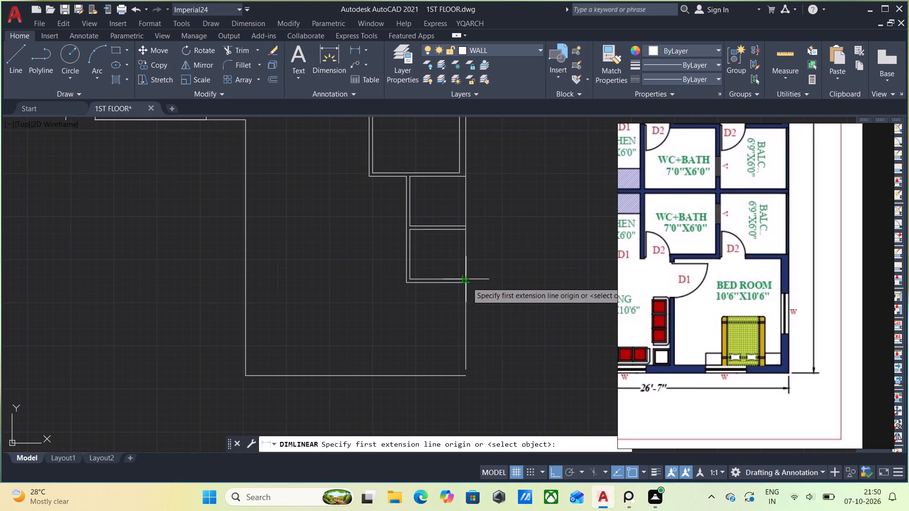
pyautogui.click(467, 284)
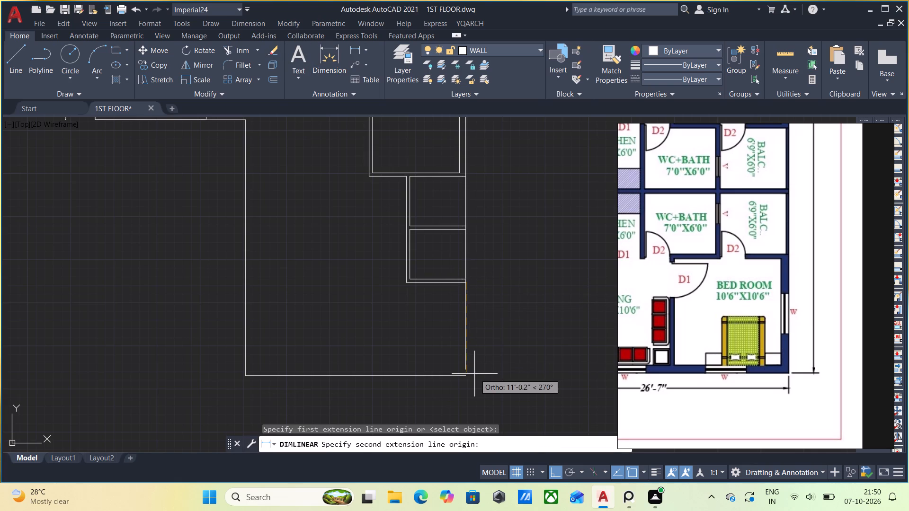
pyautogui.click(466, 368)
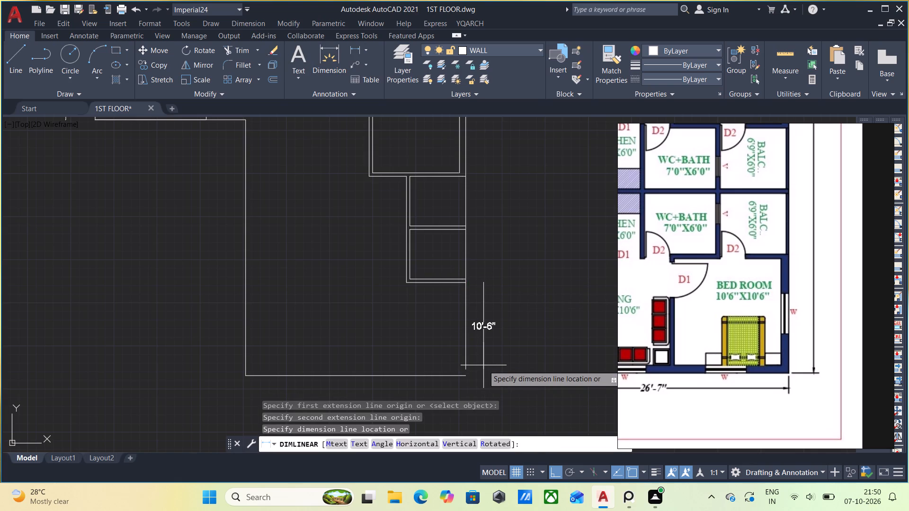
pyautogui.click(483, 365)
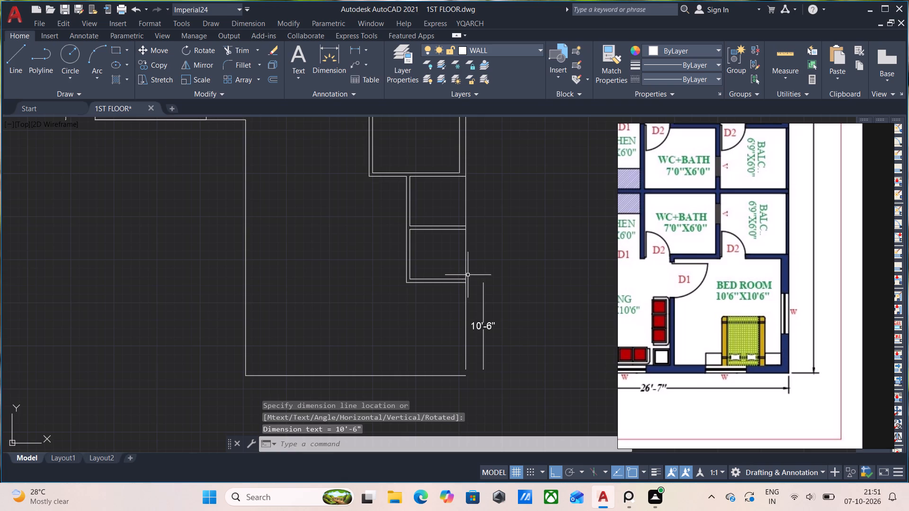
# Check the lower bedroom in the reference image and draw a 9" line down from the lower end of its right-side line.
pyautogui.scroll(1, 773, 323)
pyautogui.moveTo(799, 337); pyautogui.dragTo(827, 357, button='middle')
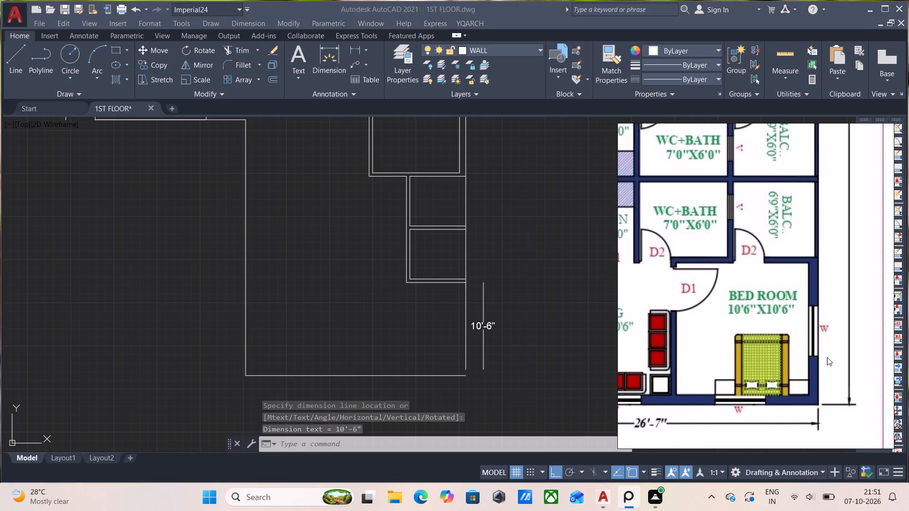
pyautogui.moveTo(827, 357); pyautogui.dragTo(830, 356, button='middle')
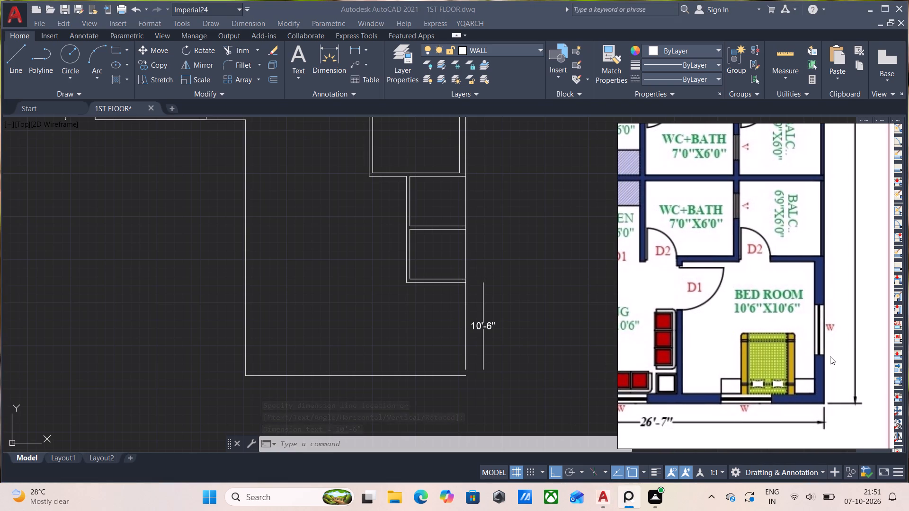
pyautogui.moveTo(830, 356); pyautogui.dragTo(815, 367, button='middle')
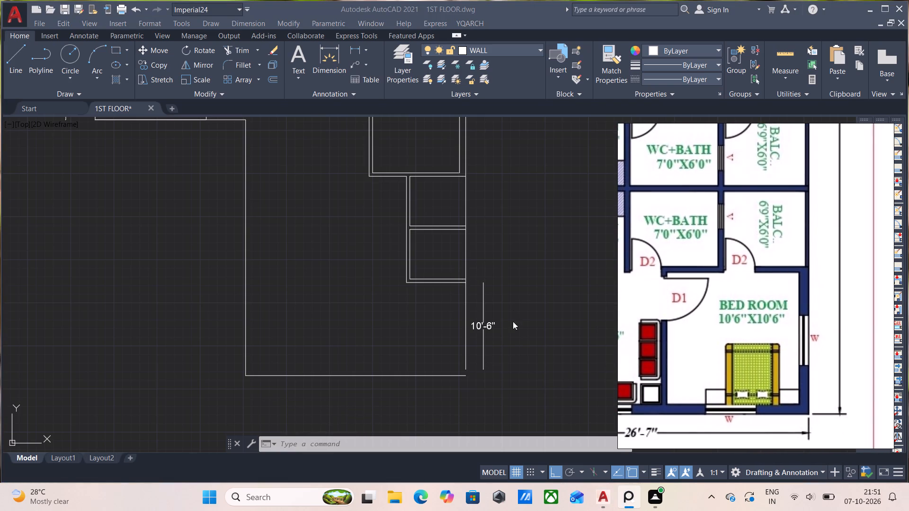
pyautogui.scroll(-1, 513, 309)
pyautogui.moveTo(487, 330); pyautogui.dragTo(401, 397, button='middle')
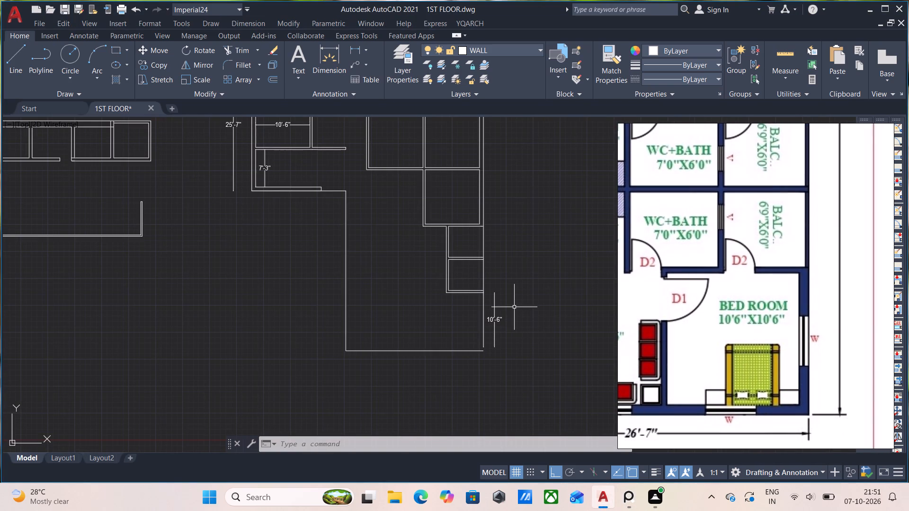
pyautogui.press('space')
pyautogui.scroll(2, 505, 352)
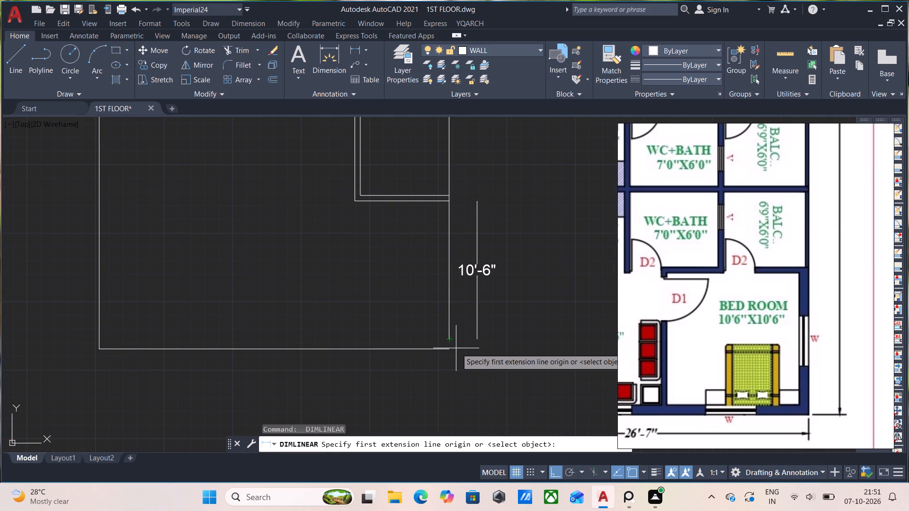
pyautogui.press('Escape')
pyautogui.press('l')
pyautogui.press('Return')
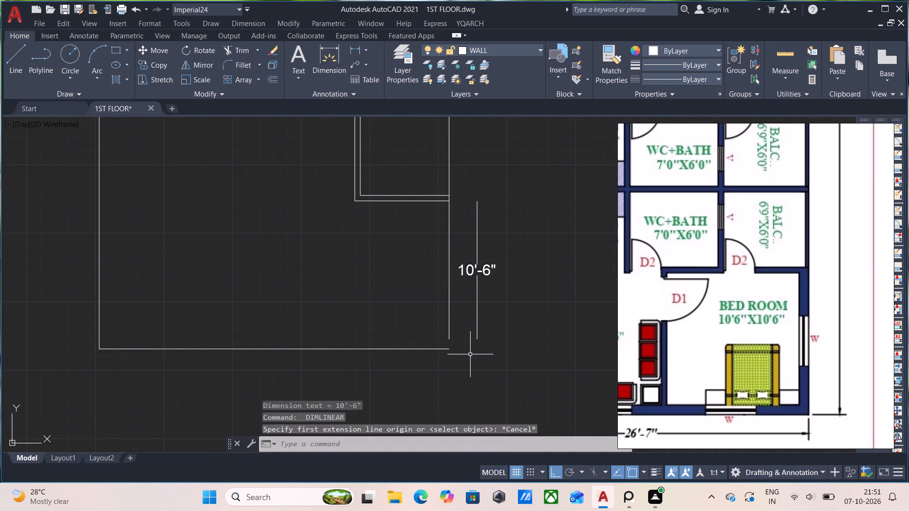
pyautogui.click(446, 338)
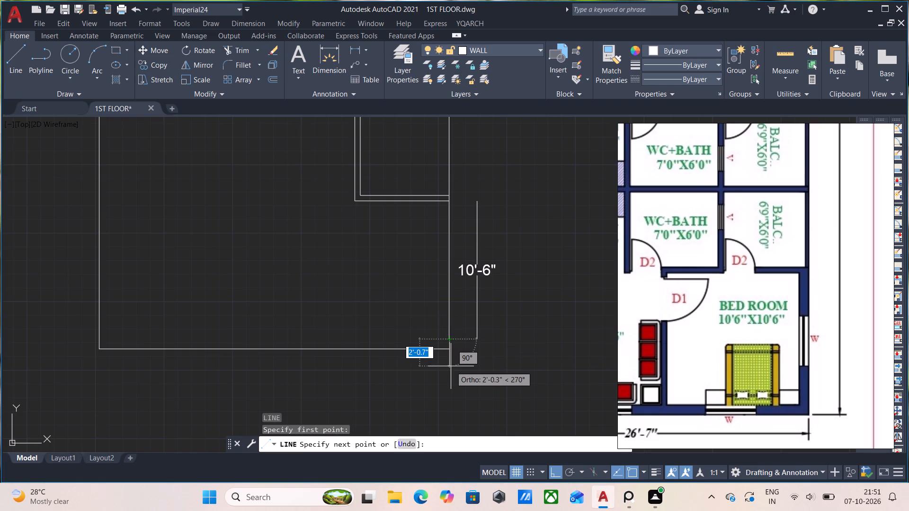
pyautogui.press('9')
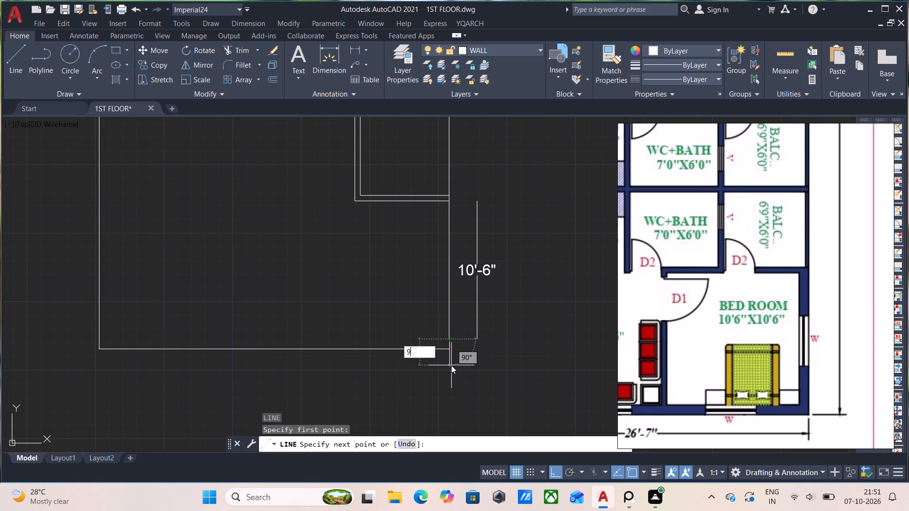
pyautogui.press('Return')
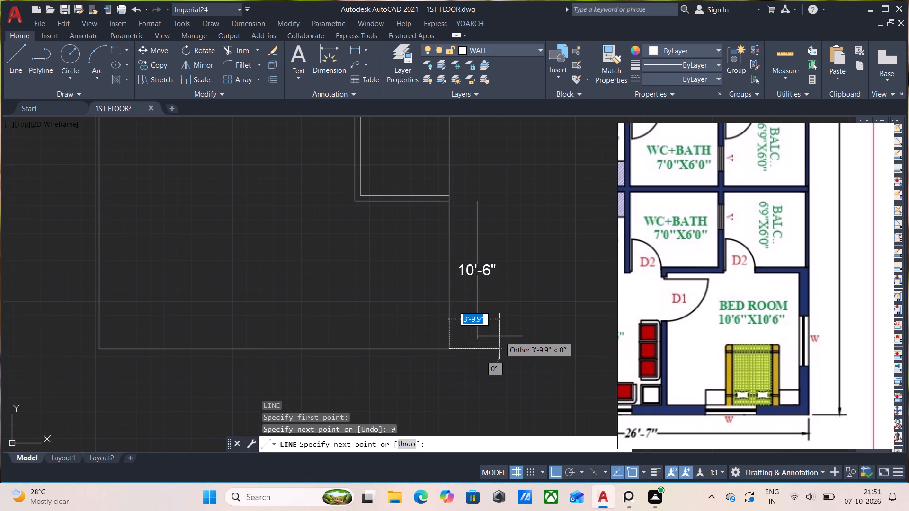
pyautogui.press('Escape')
# Join the bedroom's right-side line and the short 9" segment below it into one line.
pyautogui.scroll(1, 497, 325)
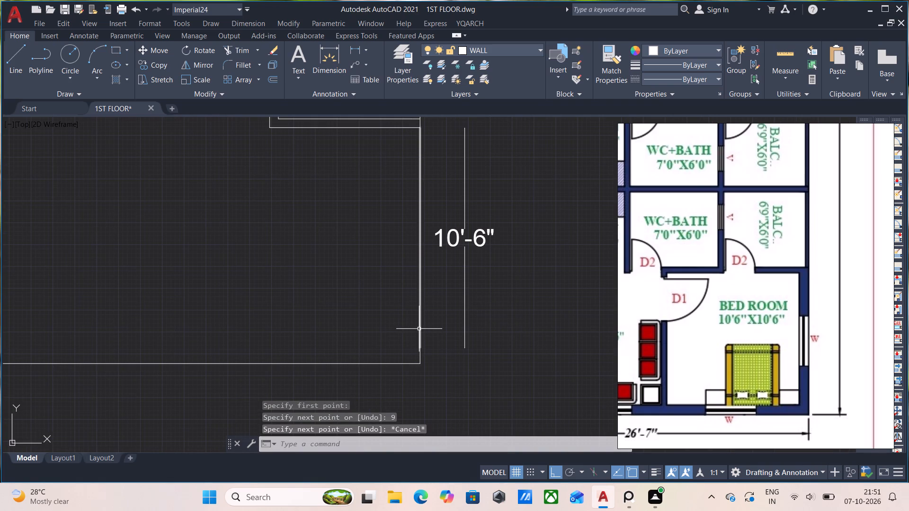
pyautogui.click(419, 329)
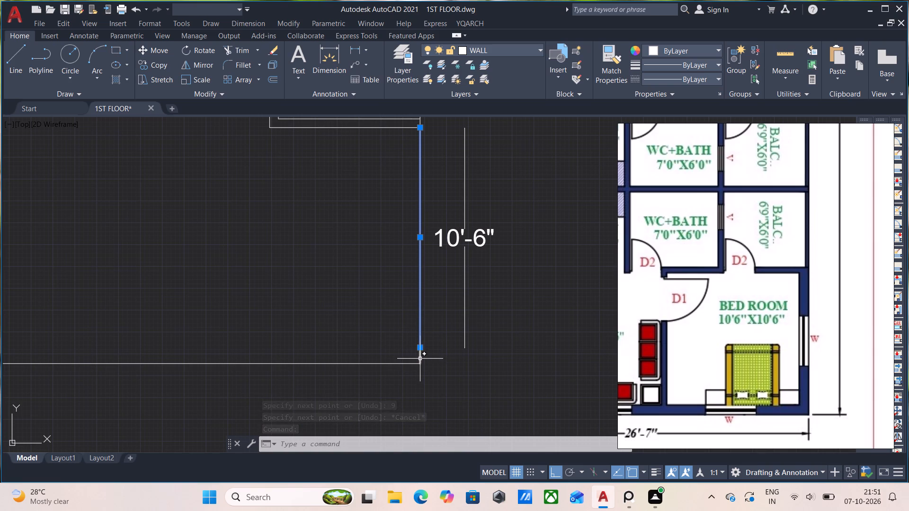
pyautogui.click(418, 356)
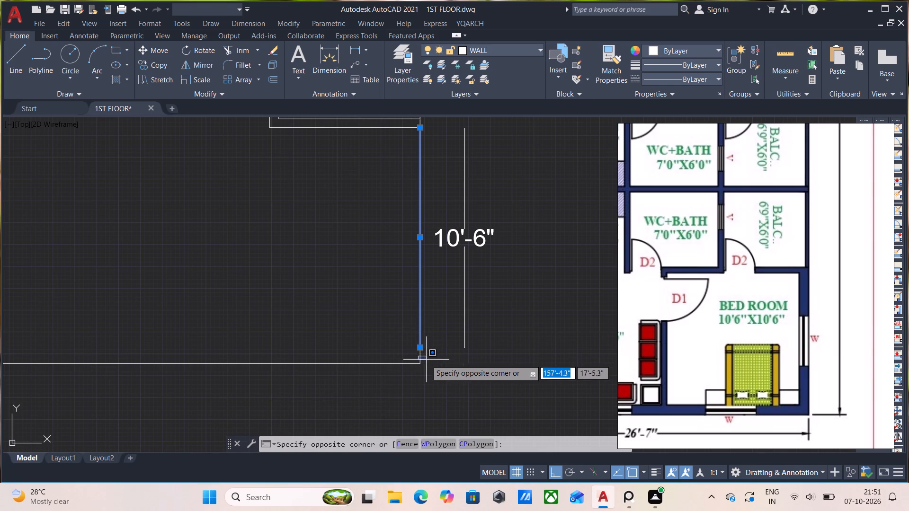
pyautogui.click(426, 360)
pyautogui.click(419, 356)
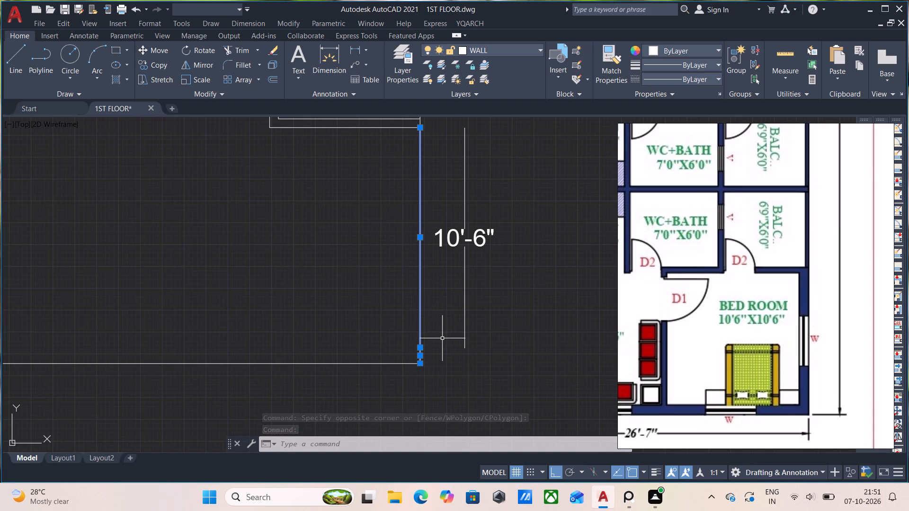
pyautogui.press('j')
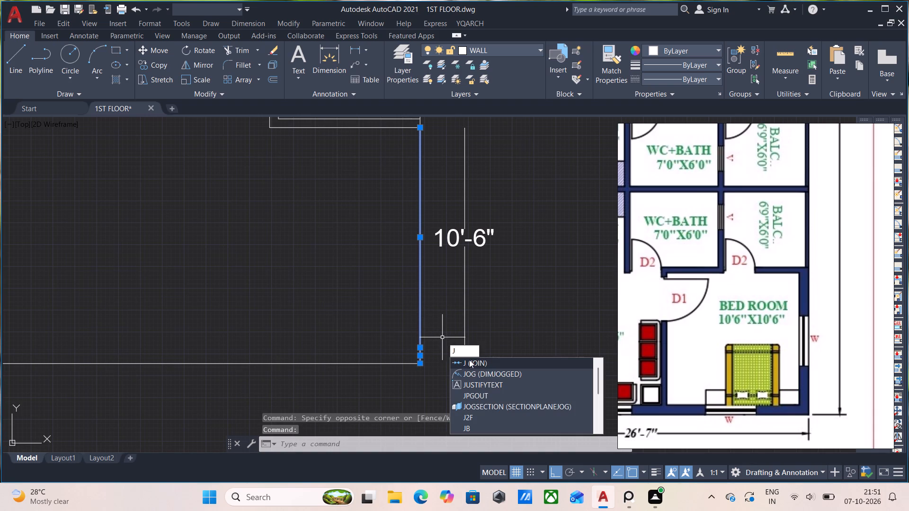
pyautogui.click(470, 361)
# Offset the bedroom's joined right-side line 9" inward to form the wall's inner face.
pyautogui.click(420, 297)
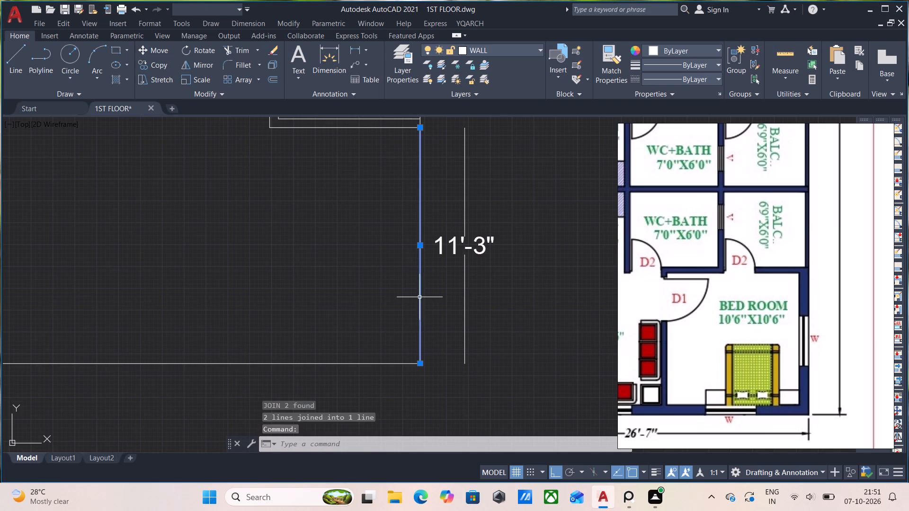
pyautogui.write('off')
pyautogui.click(470, 332)
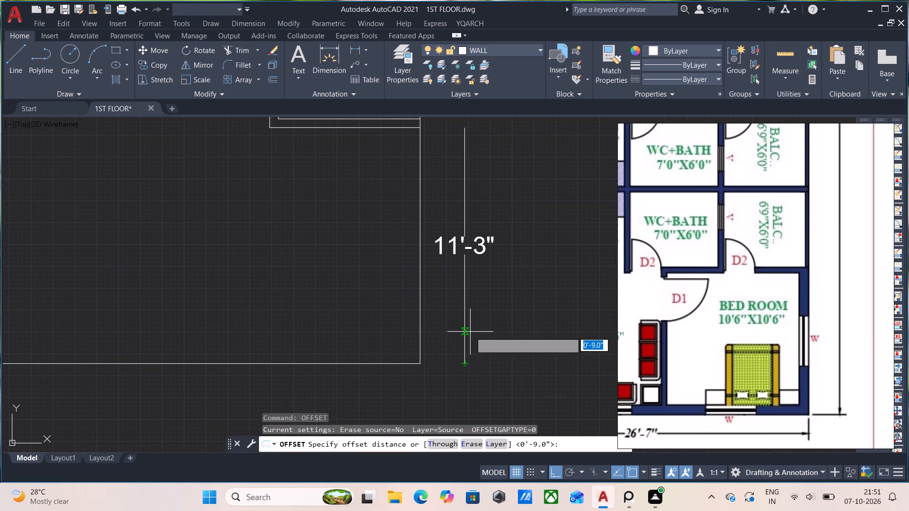
pyautogui.press('9')
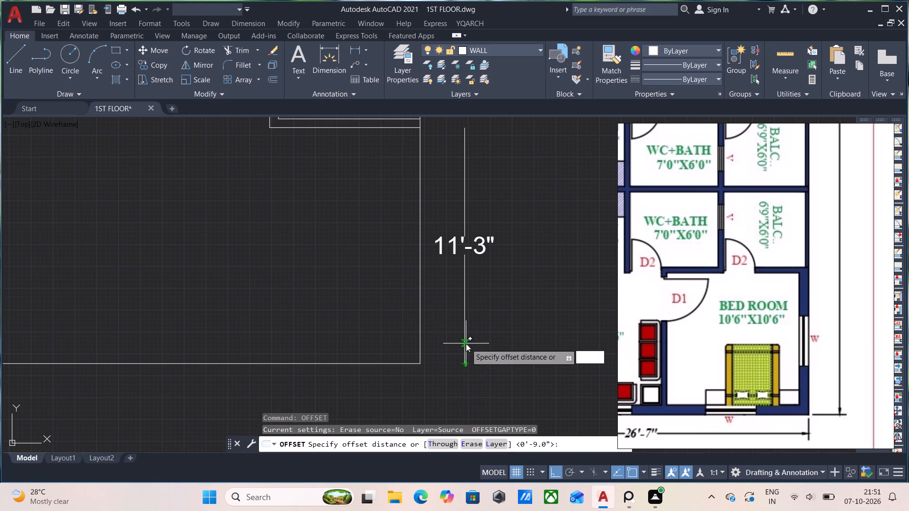
pyautogui.press('Return')
pyautogui.click(394, 308)
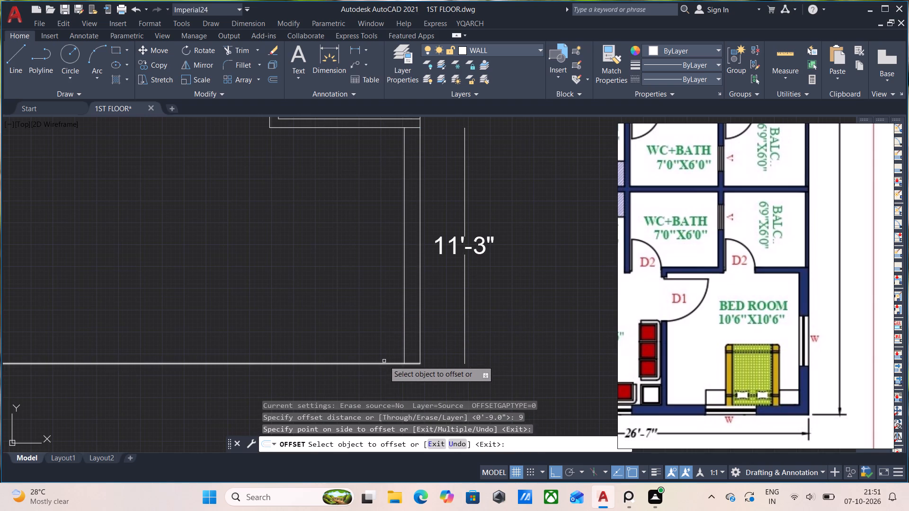
# Check the bottom wall in the reference image and offset the plan's bottom outer line 9" inward.
pyautogui.scroll(-1, 384, 359)
pyautogui.scroll(-2, 714, 352)
pyautogui.moveTo(704, 366); pyautogui.dragTo(805, 358, button='middle')
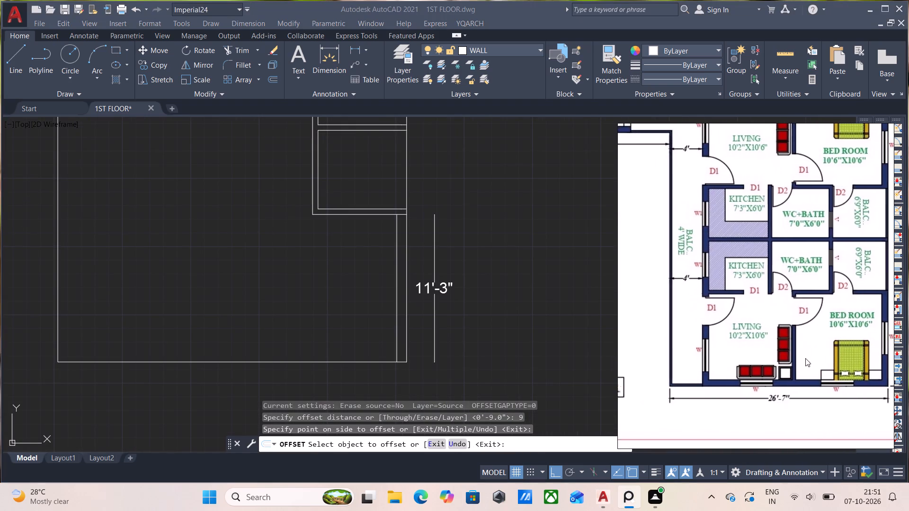
pyautogui.moveTo(805, 358); pyautogui.dragTo(791, 356, button='middle')
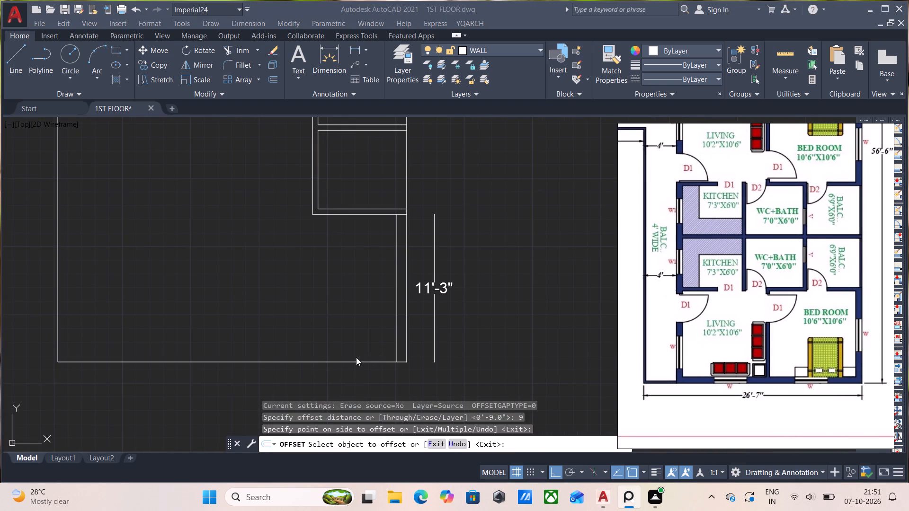
pyautogui.press('Escape')
pyautogui.click(343, 342)
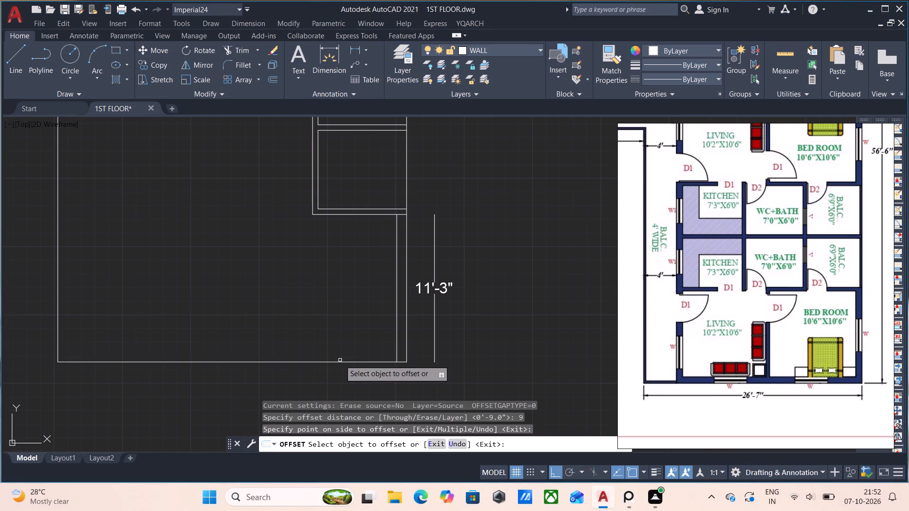
pyautogui.click(340, 360)
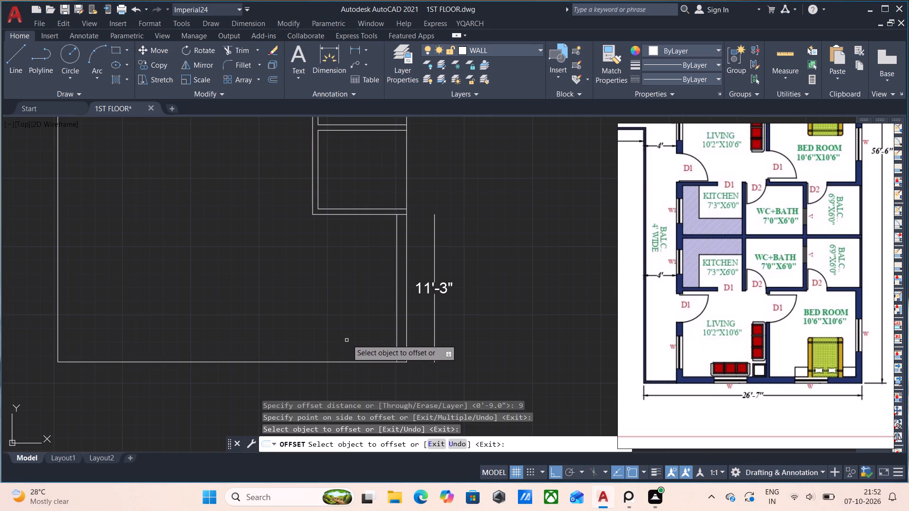
pyautogui.click(344, 362)
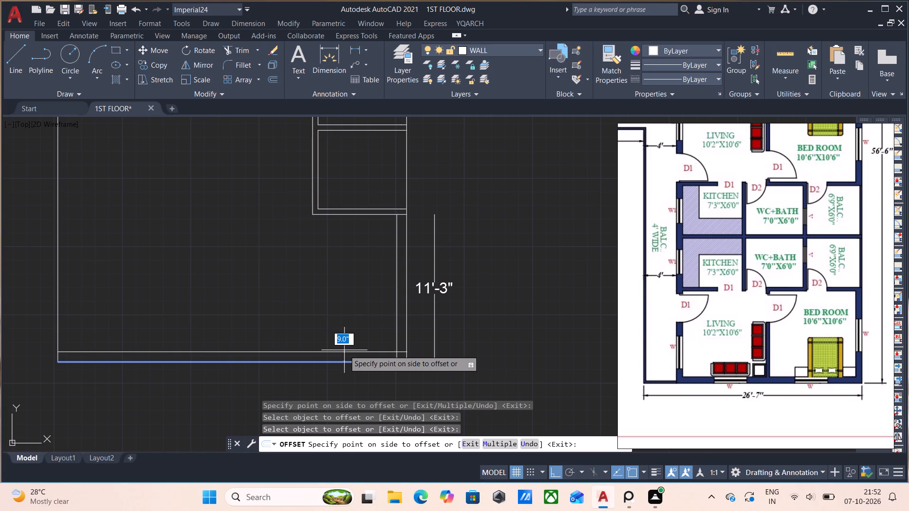
pyautogui.click(344, 350)
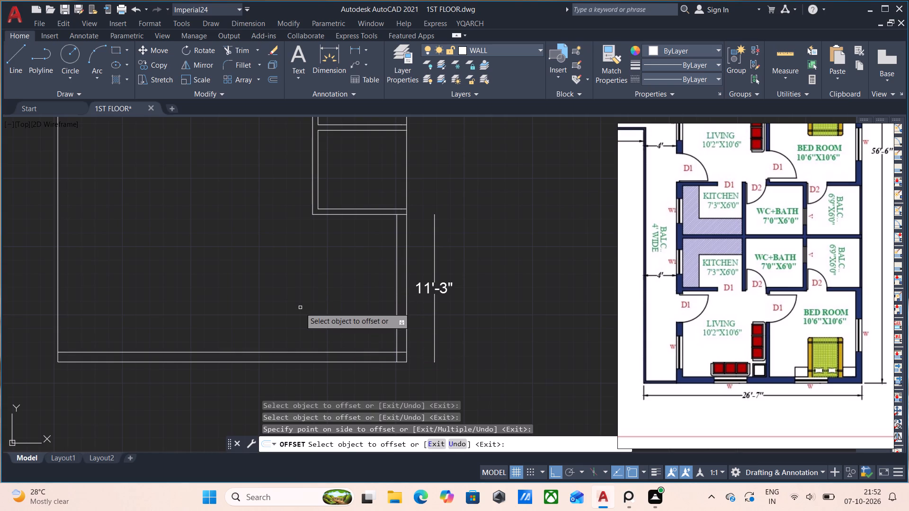
pyautogui.press('Escape')
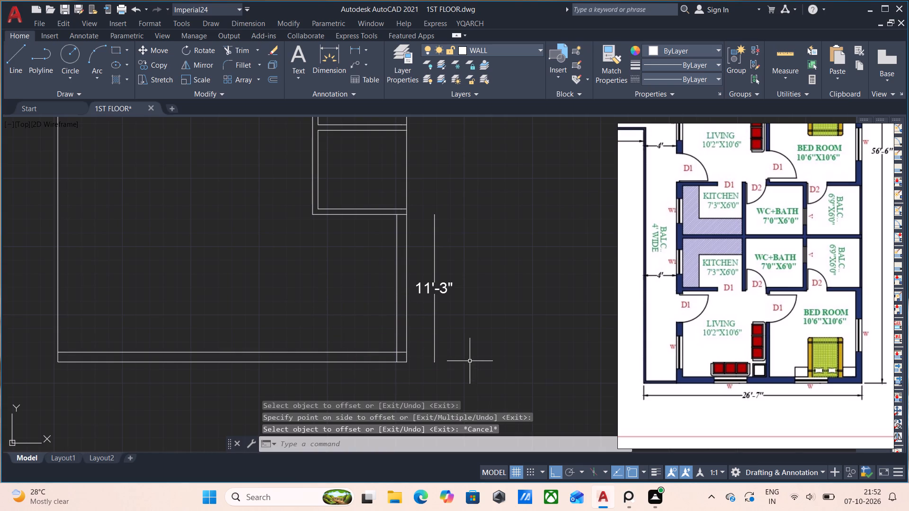
# Clean up the bedroom's right wall junctions at the bottom corner and lower balcony with the YQArch double-line trim.
pyautogui.write('tx')
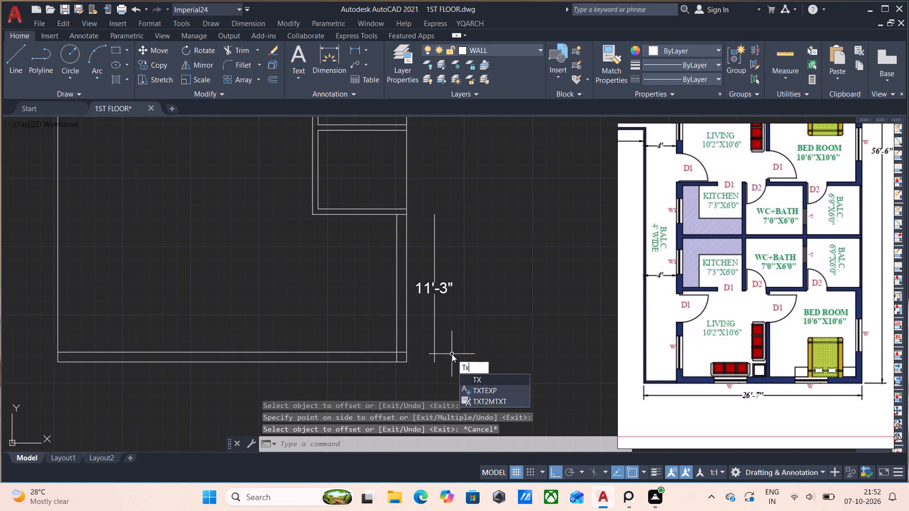
pyautogui.press('Return')
pyautogui.click(420, 378)
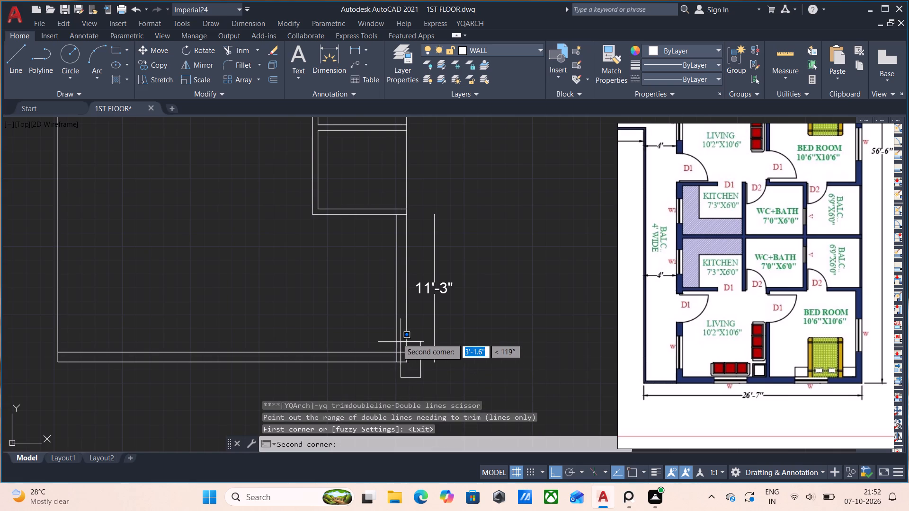
pyautogui.click(367, 202)
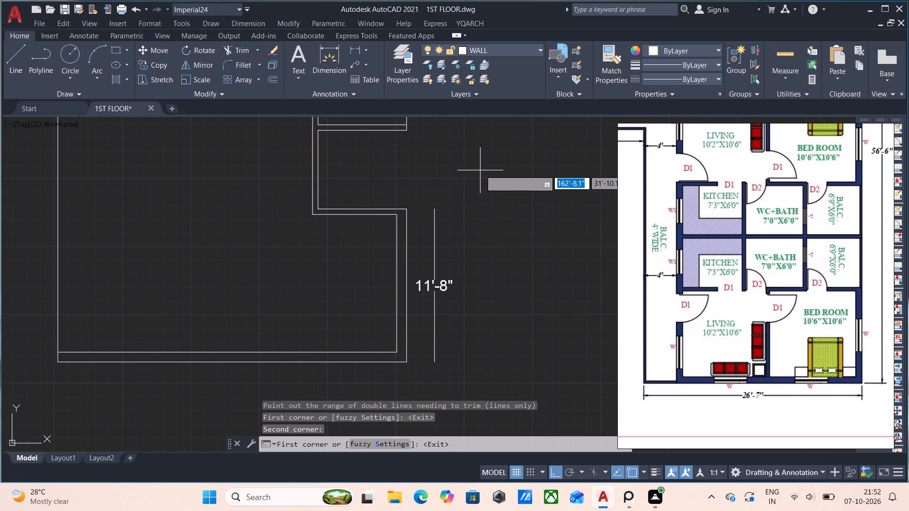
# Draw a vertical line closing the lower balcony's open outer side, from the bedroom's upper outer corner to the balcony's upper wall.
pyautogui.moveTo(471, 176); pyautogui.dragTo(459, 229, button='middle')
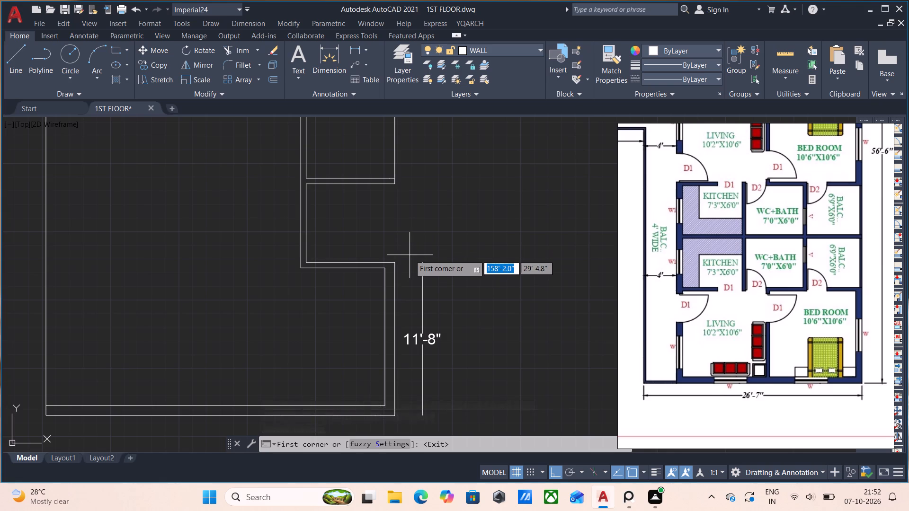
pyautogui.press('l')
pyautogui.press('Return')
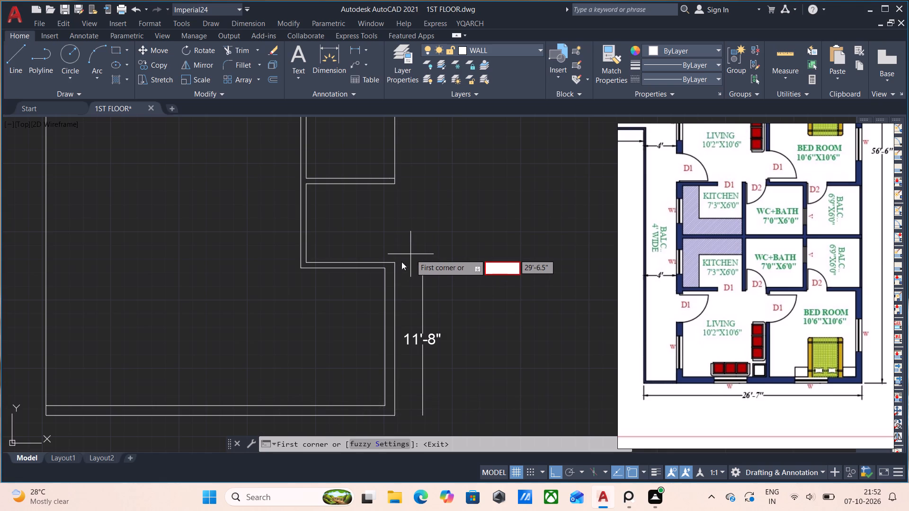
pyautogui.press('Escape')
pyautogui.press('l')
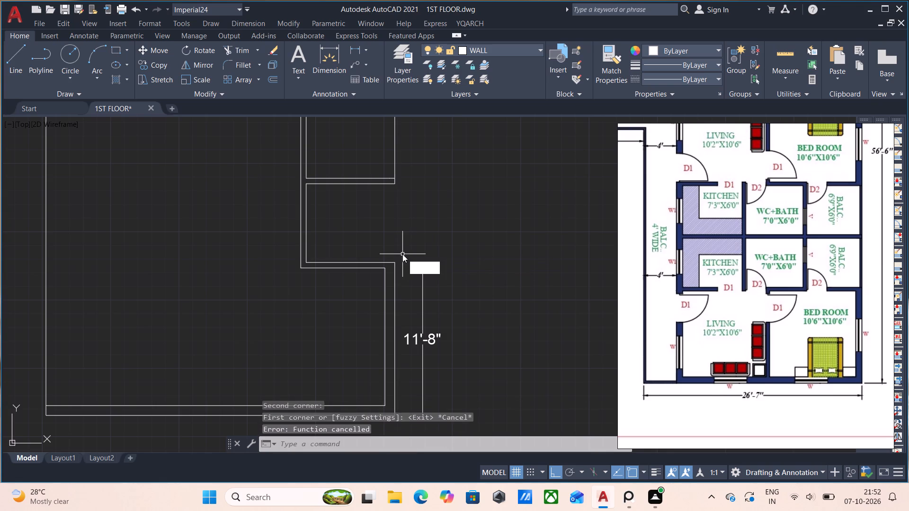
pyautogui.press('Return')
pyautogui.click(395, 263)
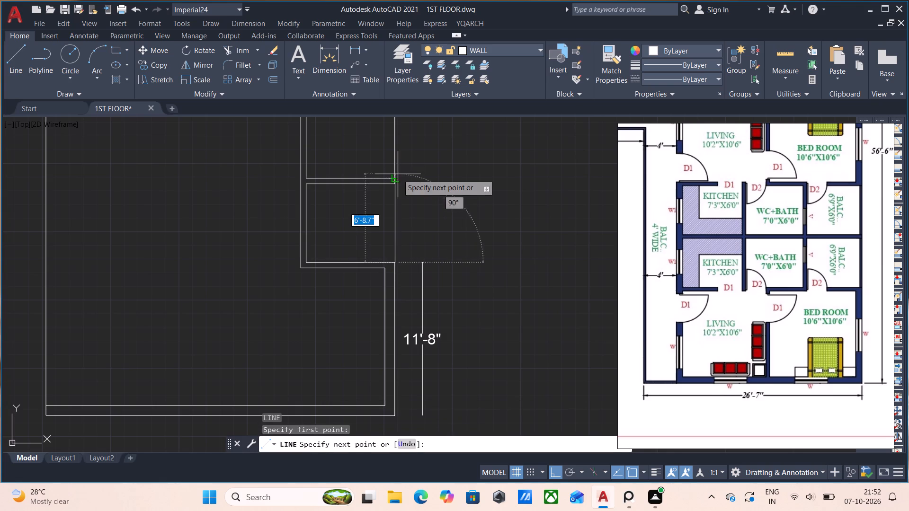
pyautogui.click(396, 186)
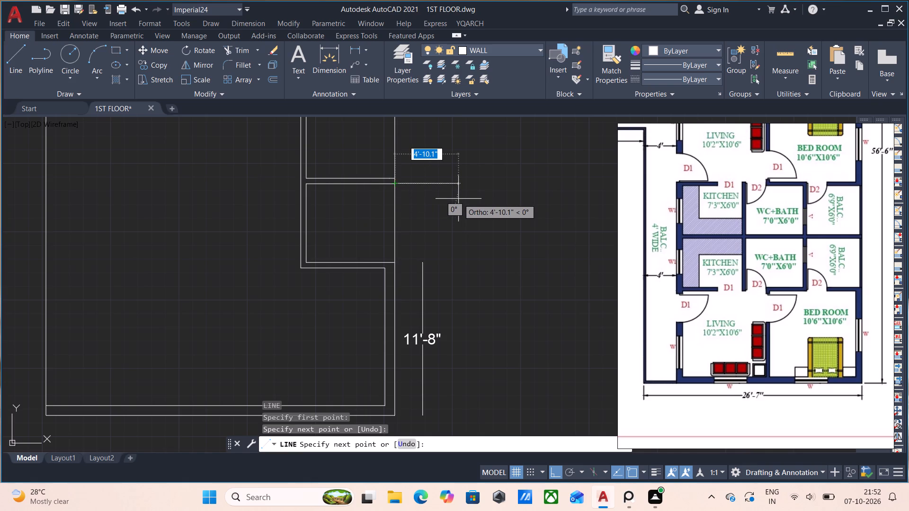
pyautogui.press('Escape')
# Undo the balcony closing line, the double-line trim and the bedroom wall offsets.
pyautogui.scroll(-1, 442, 284)
pyautogui.moveTo(442, 302); pyautogui.dragTo(441, 277, button='middle')
pyautogui.scroll(-1, 443, 277)
pyautogui.scroll(1, 469, 316)
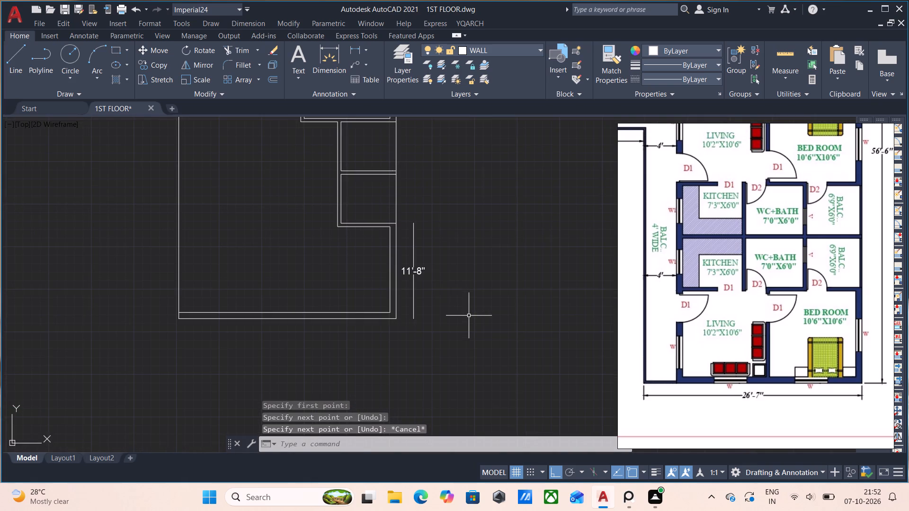
pyautogui.scroll(1, 331, 274)
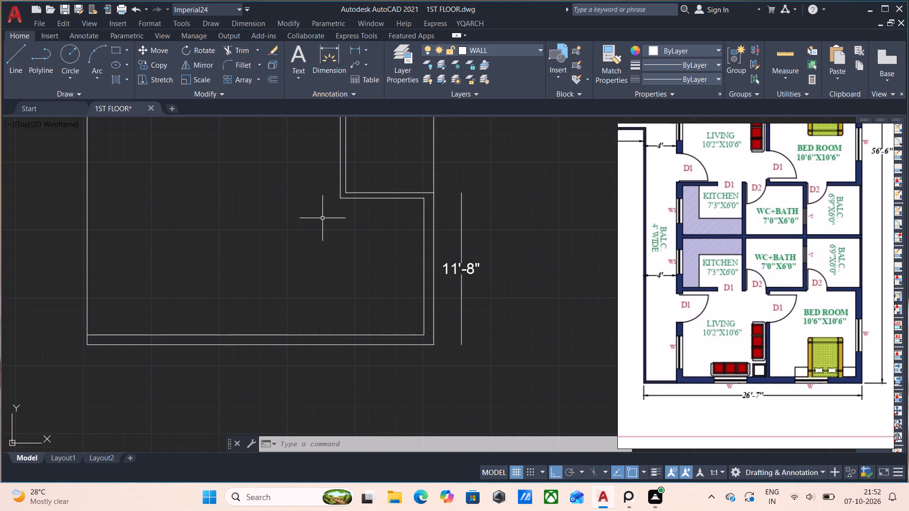
pyautogui.moveTo(330, 223); pyautogui.dragTo(360, 235, button='middle')
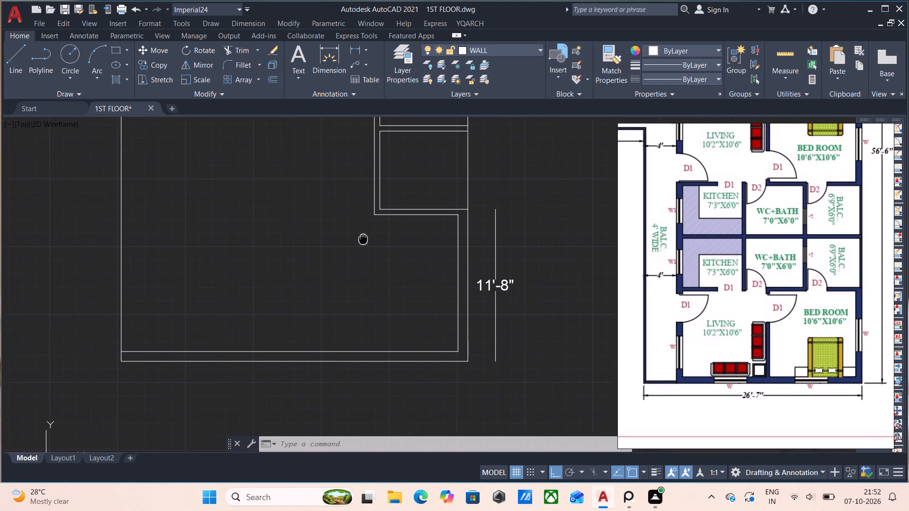
pyautogui.moveTo(360, 235); pyautogui.dragTo(358, 228, button='middle')
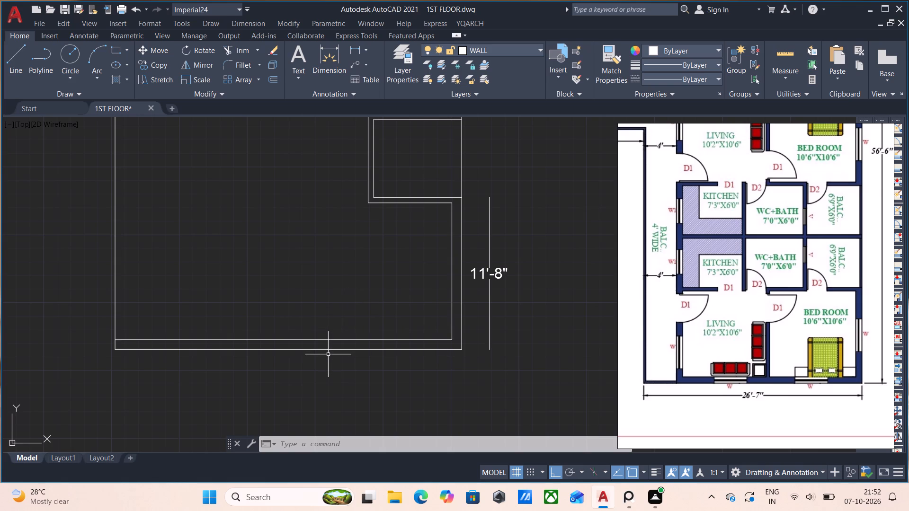
pyautogui.scroll(1, 330, 308)
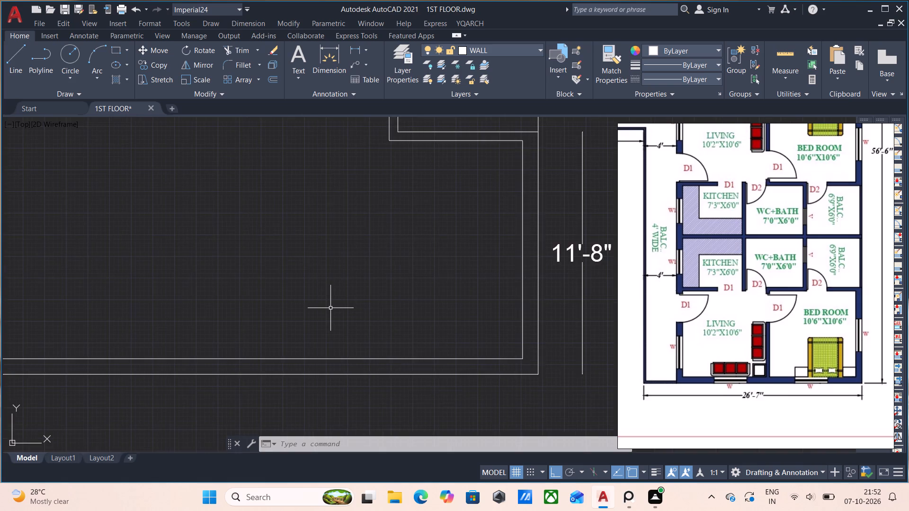
pyautogui.scroll(-1, 330, 308)
pyautogui.hotkey('ctrl', 'z')
pyautogui.hotkey('ctrl', 'z')
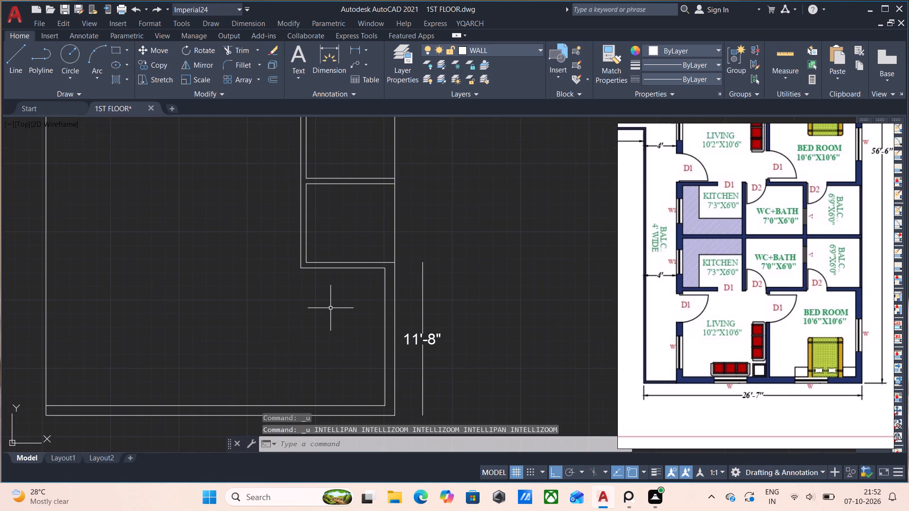
pyautogui.hotkey('ctrl', 'z')
pyautogui.hotkey('ctrl', 'z')
pyautogui.hotkey('ctrl', 'z')
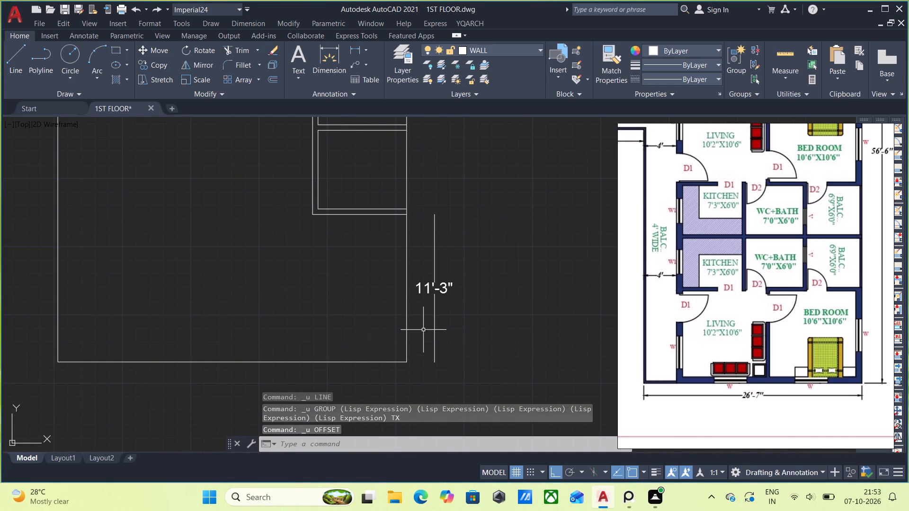
# Offset the bedroom's outer right-side line 9" inward to form the wall's inner face.
pyautogui.click(407, 318)
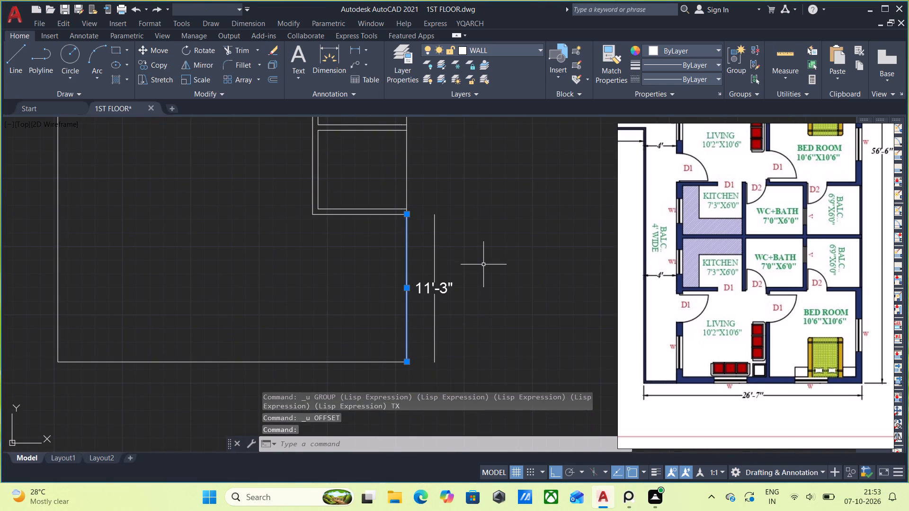
pyautogui.press('o')
pyautogui.write('ff')
pyautogui.click(519, 289)
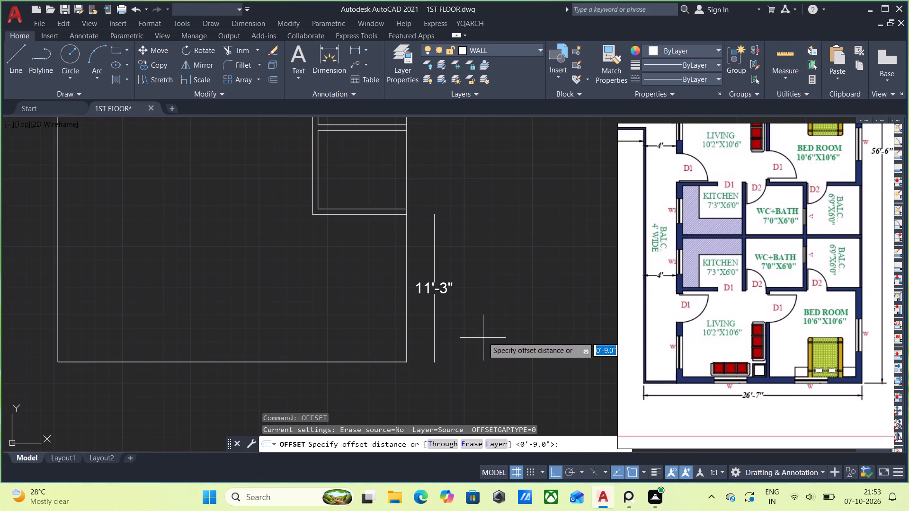
pyautogui.press('9')
pyautogui.press('Return')
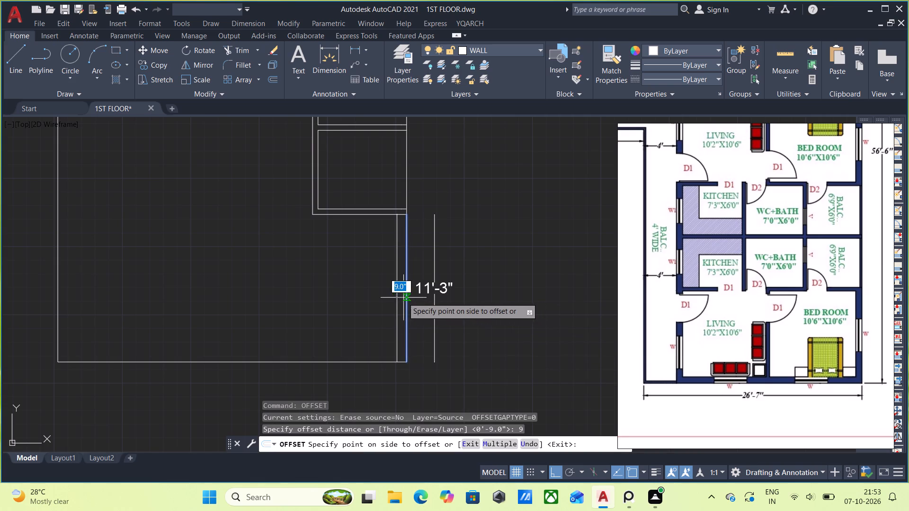
pyautogui.click(392, 298)
pyautogui.press('Escape')
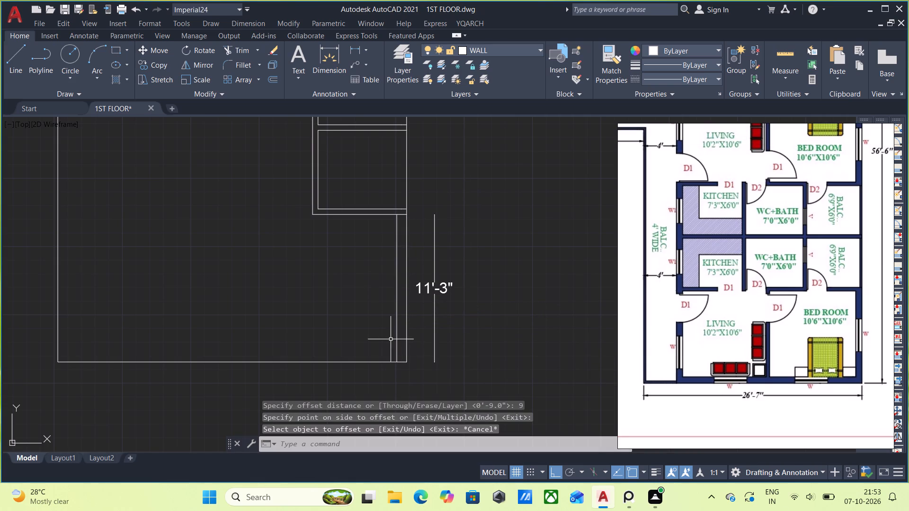
# Delete the plan's bottom outer line.
pyautogui.click(371, 361)
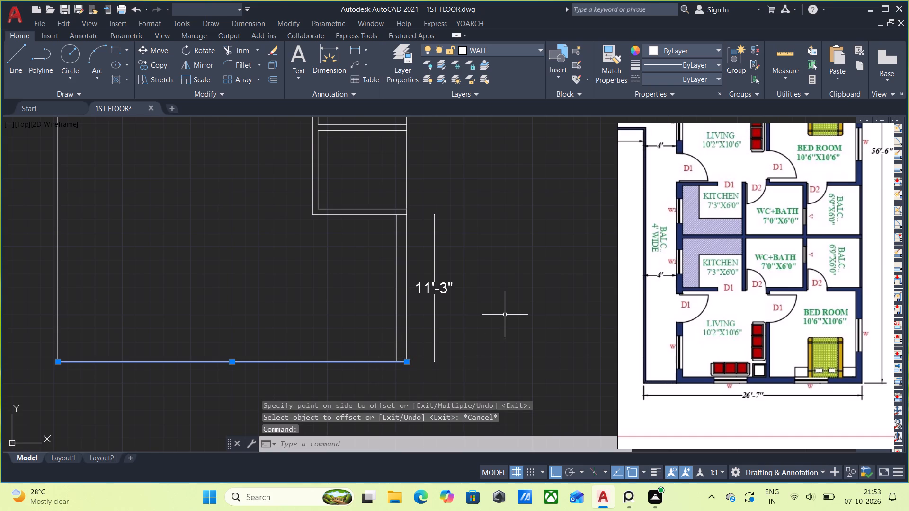
pyautogui.press('Delete')
# Draw a 9" thick, 10'6" long bottom wall leftward from the bedroom's bottom outer corner with the YQArch wall command.
pyautogui.press('w')
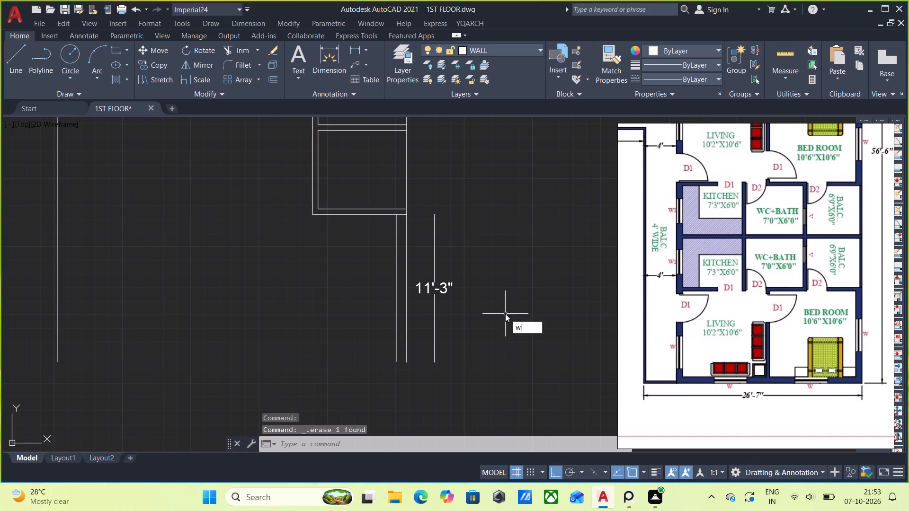
pyautogui.press('w')
pyautogui.press('Return')
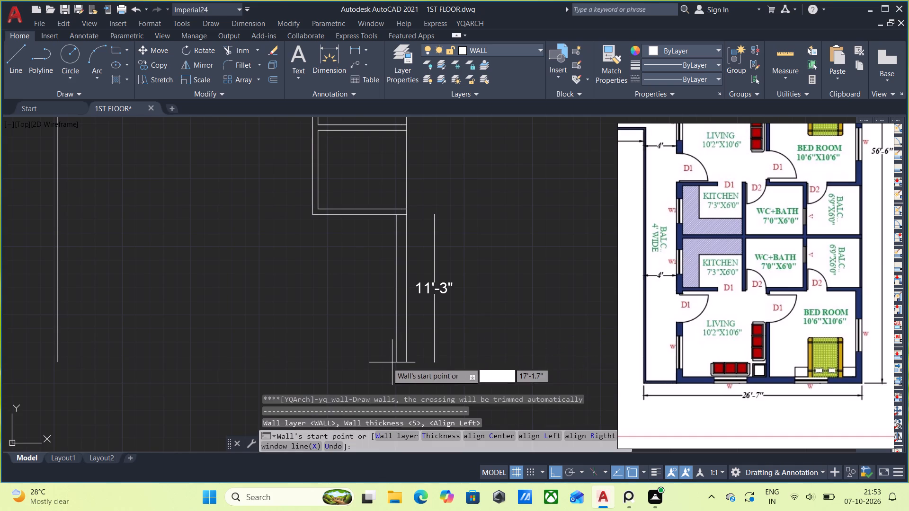
pyautogui.click(407, 365)
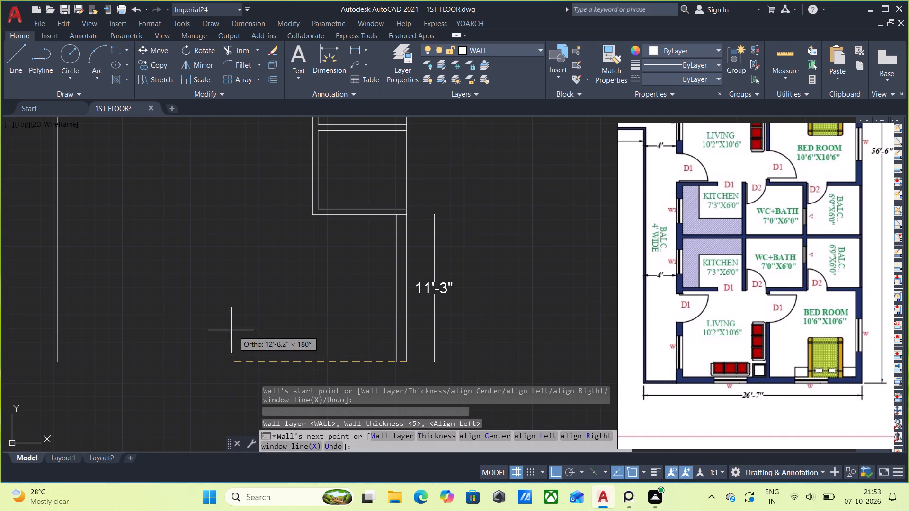
pyautogui.click(231, 330)
pyautogui.hotkey('ctrl', 'z')
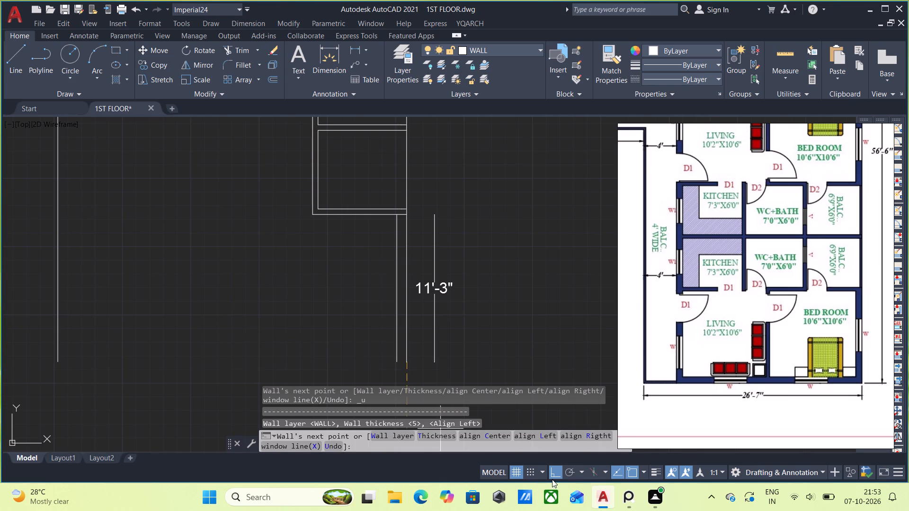
pyautogui.click(446, 436)
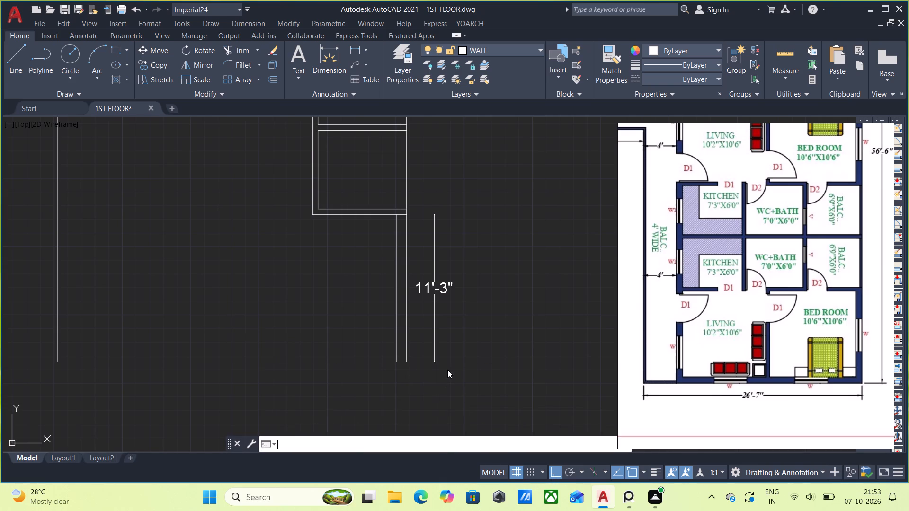
pyautogui.click(454, 313)
pyautogui.press('BackSpace')
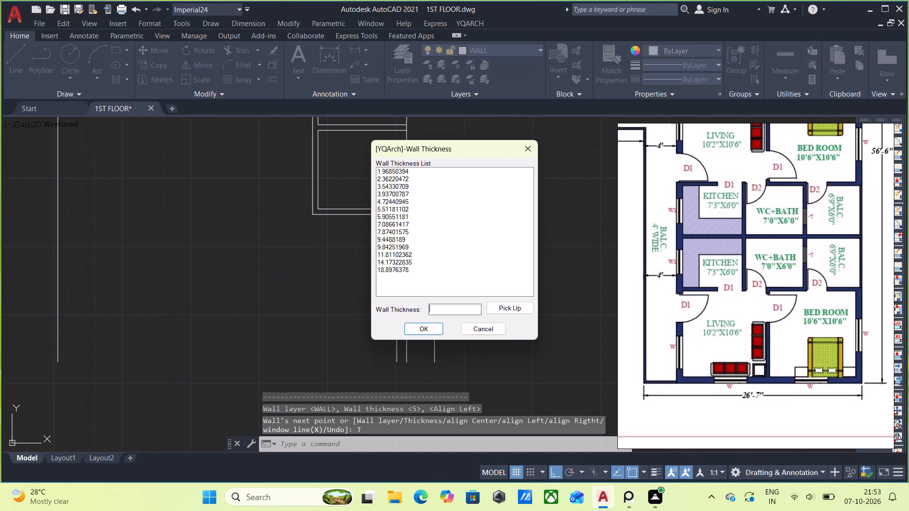
pyautogui.press('9')
pyautogui.click(430, 329)
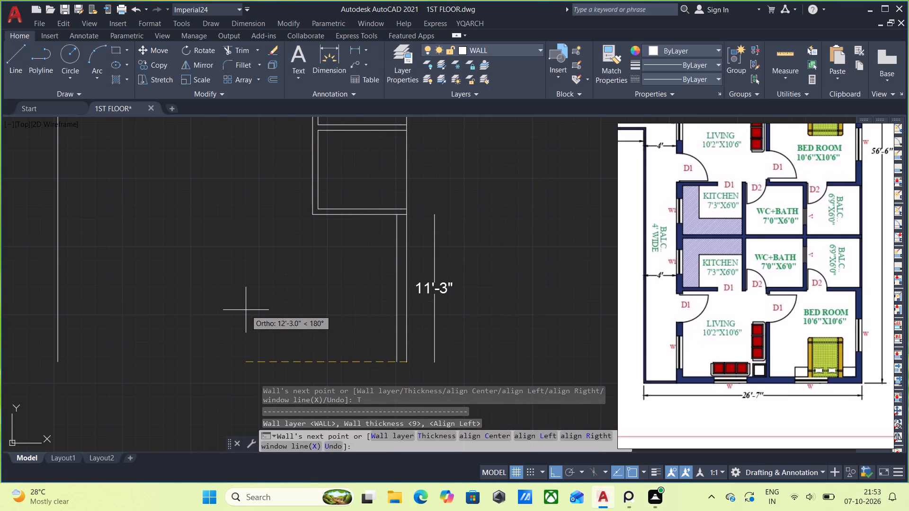
pyautogui.write("10'")
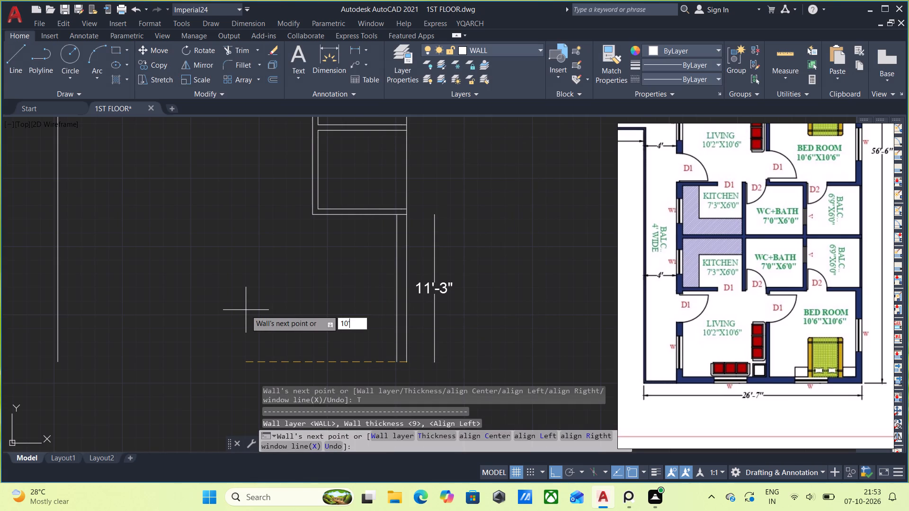
pyautogui.write('6"')
pyautogui.press('Return')
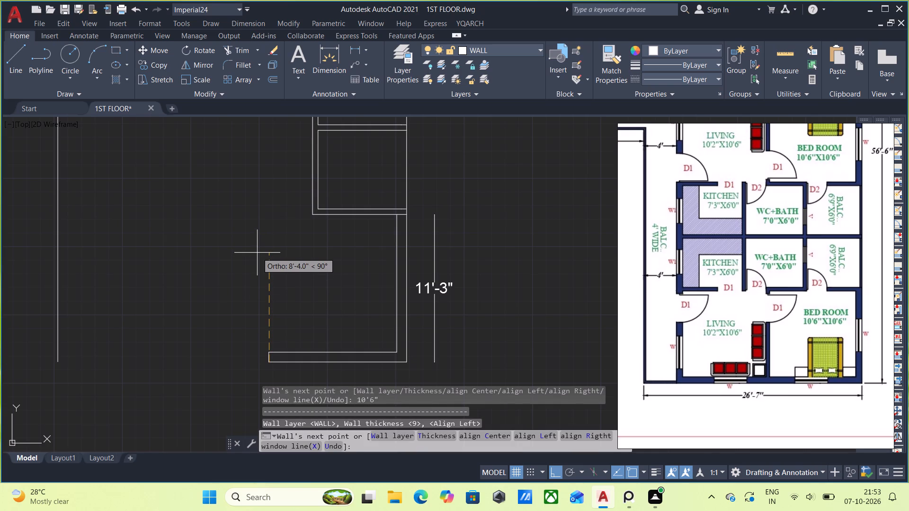
pyautogui.press('Escape')
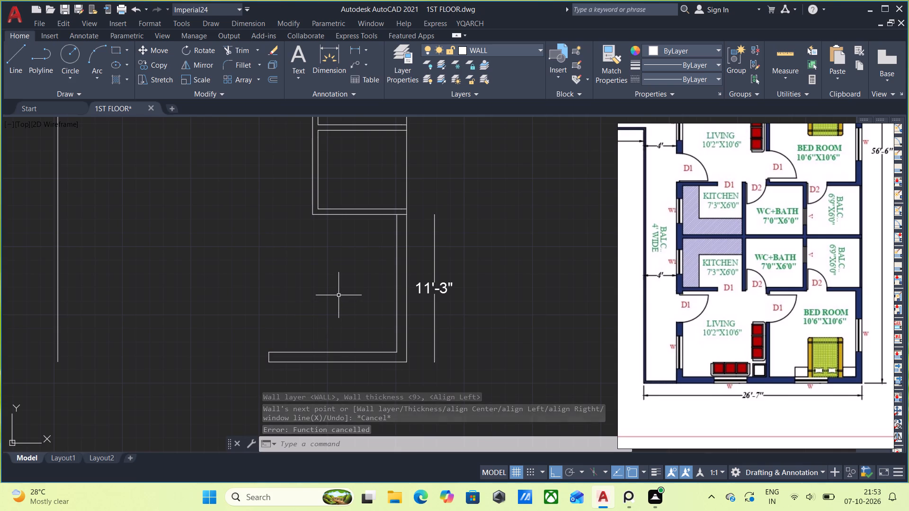
# Draw a 10'6" horizontal line leftward from the right wall's inner face, just above the bedroom's bottom wall.
pyautogui.press('l')
pyautogui.press('Return')
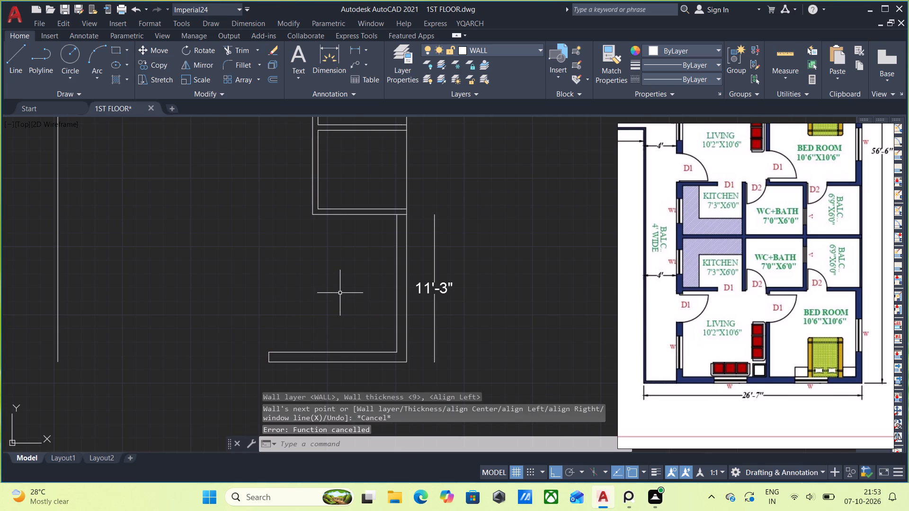
pyautogui.click(397, 337)
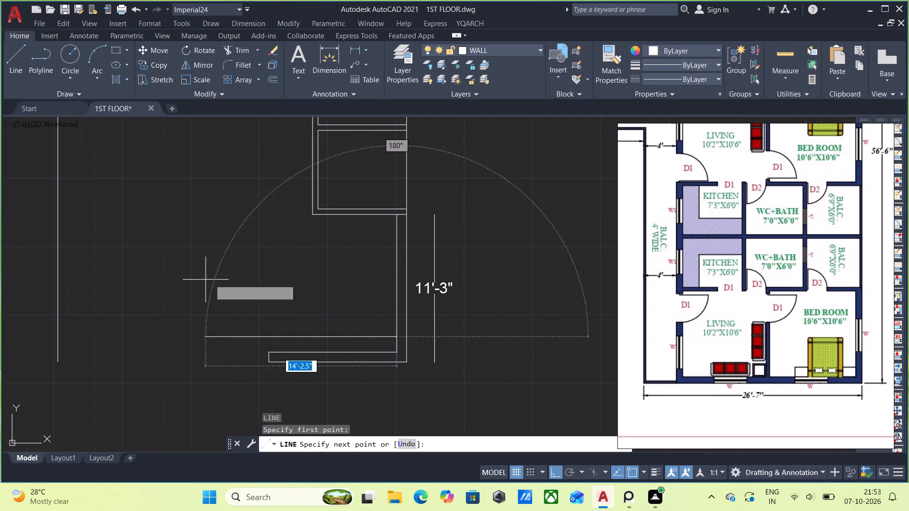
pyautogui.write("10'")
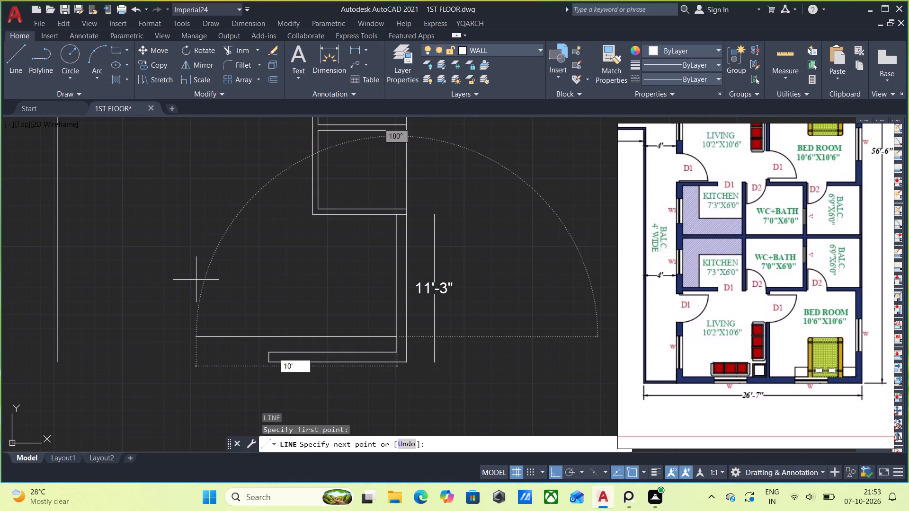
pyautogui.write('6"')
pyautogui.press('Return')
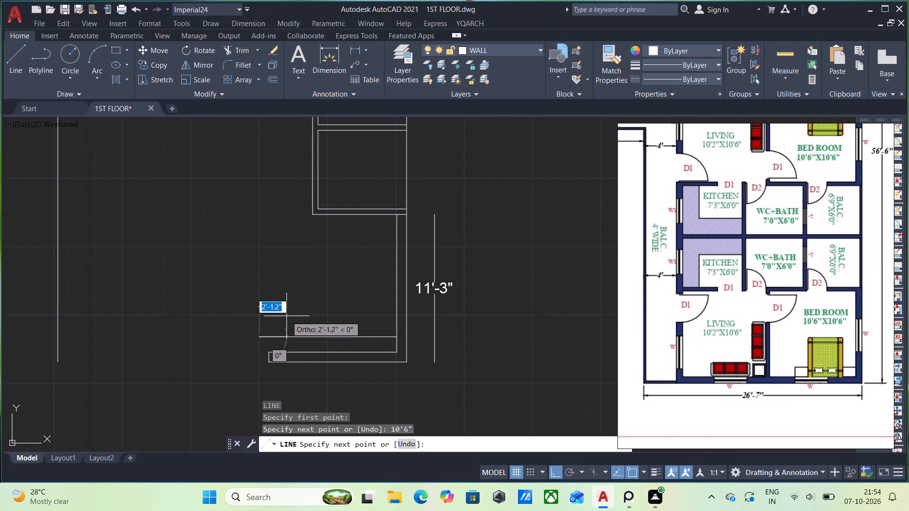
pyautogui.press('Escape')
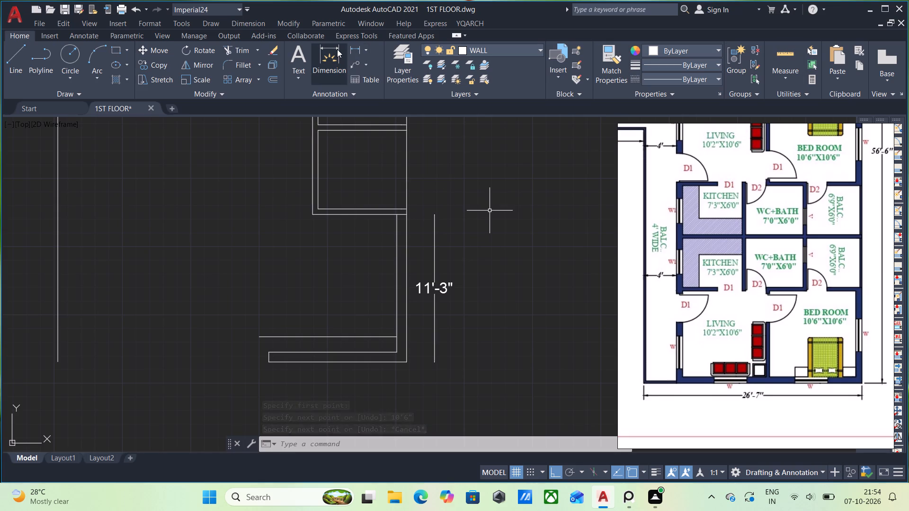
# Add a vertical linear dimension between the upper wall's lower face and the bottom wall's inner face in the bedroom.
pyautogui.click(356, 50)
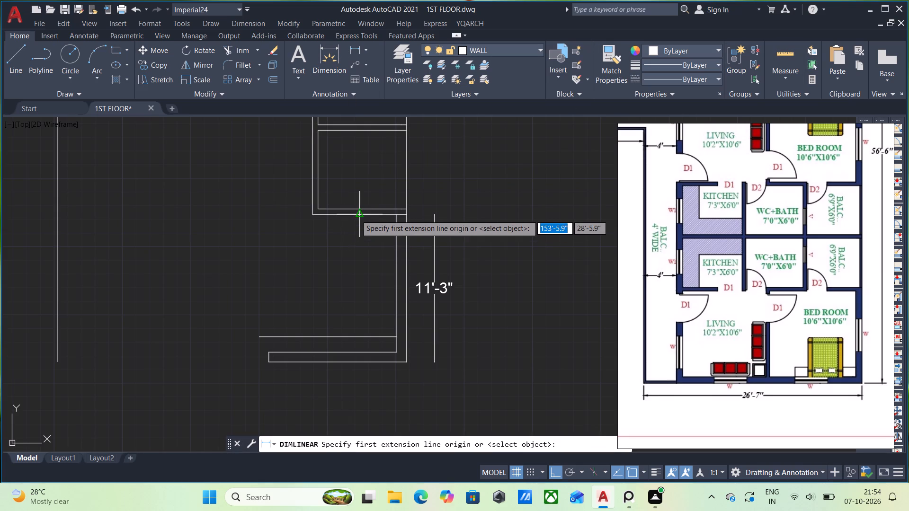
pyautogui.click(356, 214)
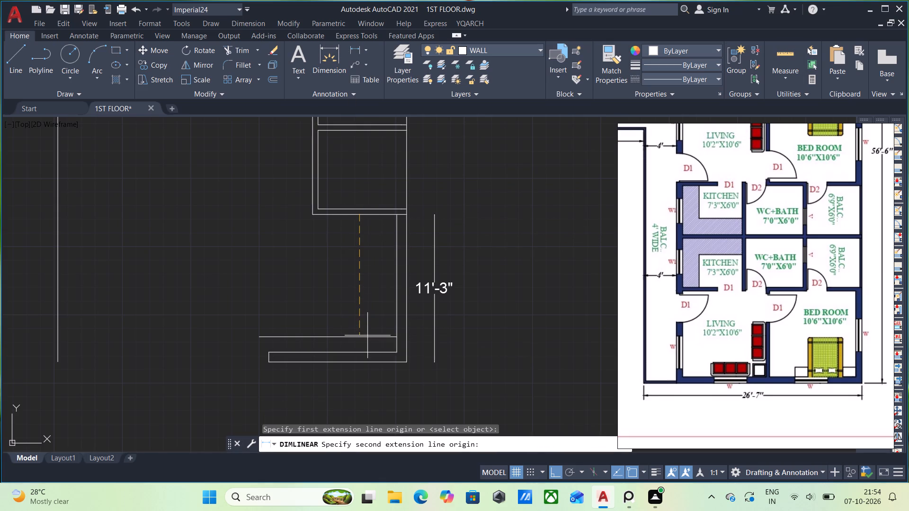
pyautogui.click(357, 353)
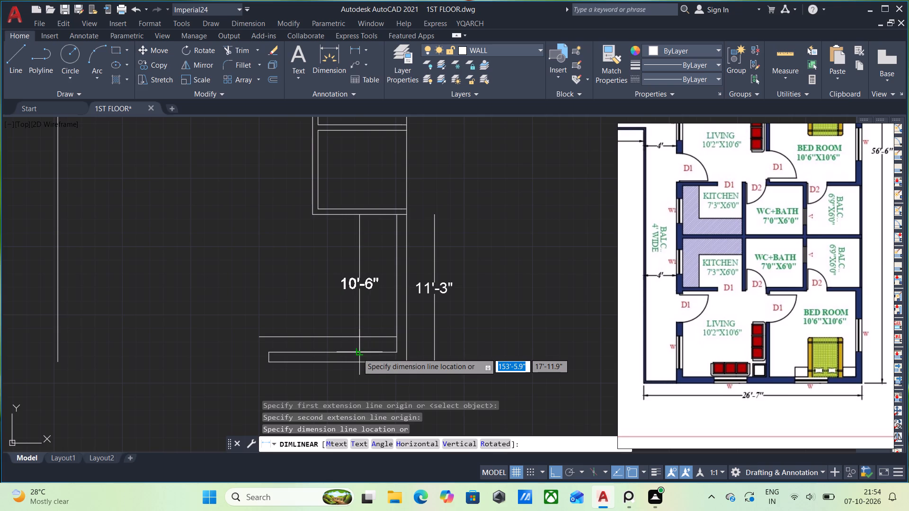
pyautogui.click(357, 353)
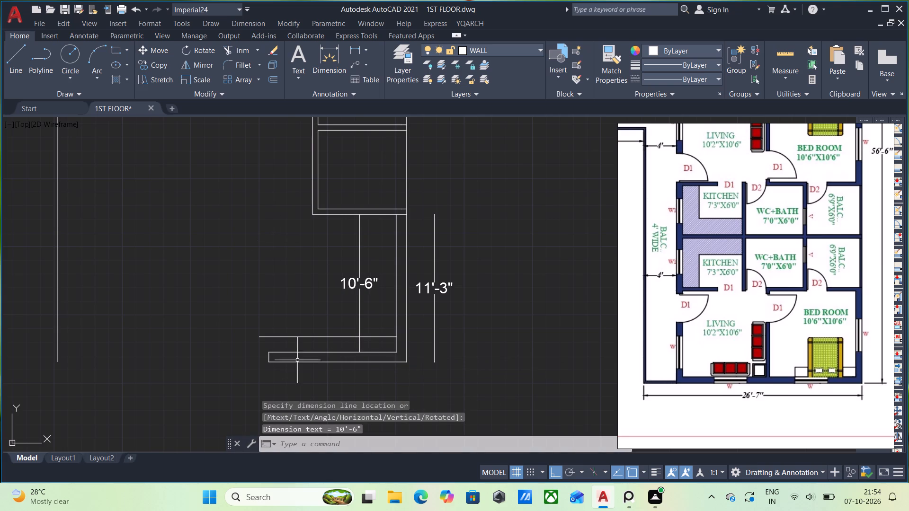
# Extend the bedroom's 9" thick bottom wall 5" leftward with the YQArch wall command, undoing the extra segment beyond it.
pyautogui.press('w')
pyautogui.press('w')
pyautogui.press('Return')
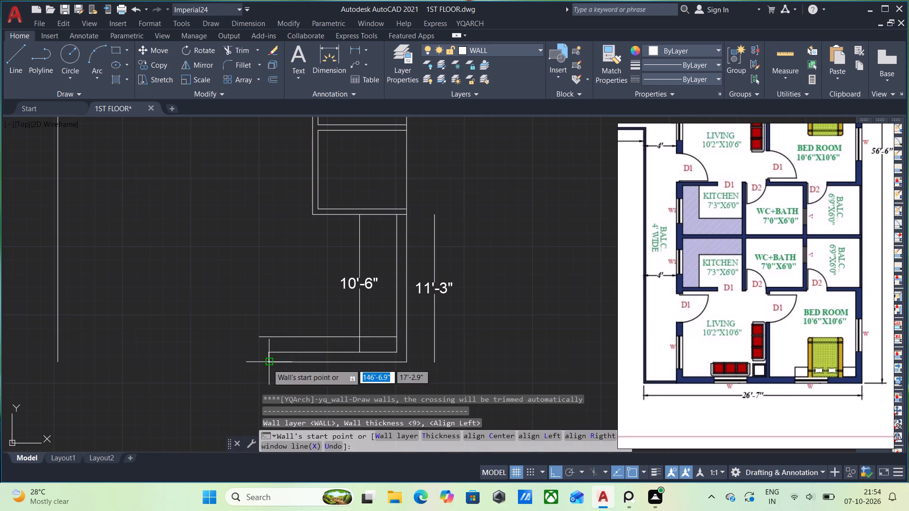
pyautogui.click(267, 364)
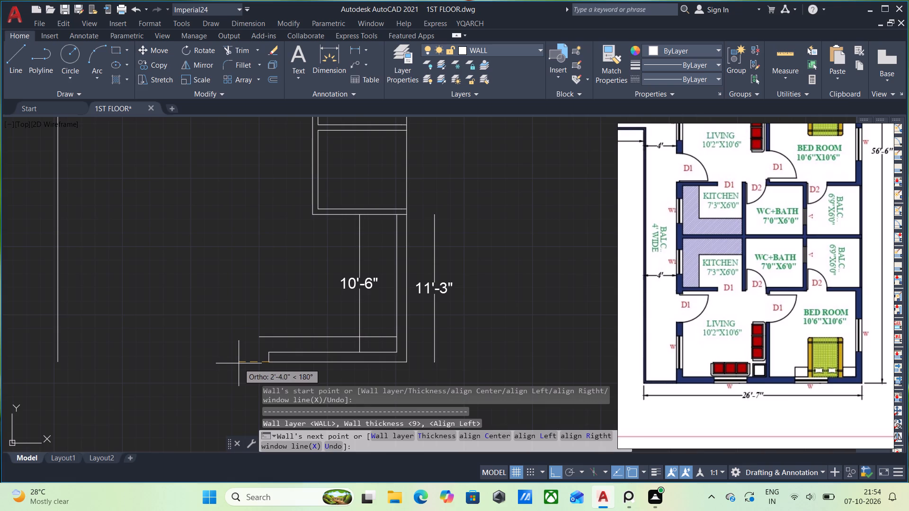
pyautogui.press('5')
pyautogui.press('Return')
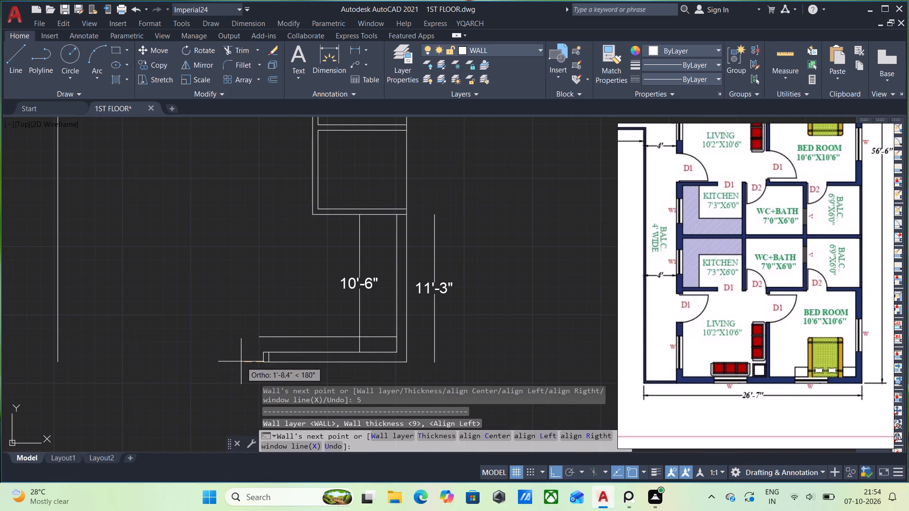
pyautogui.click(241, 361)
pyautogui.press('Escape')
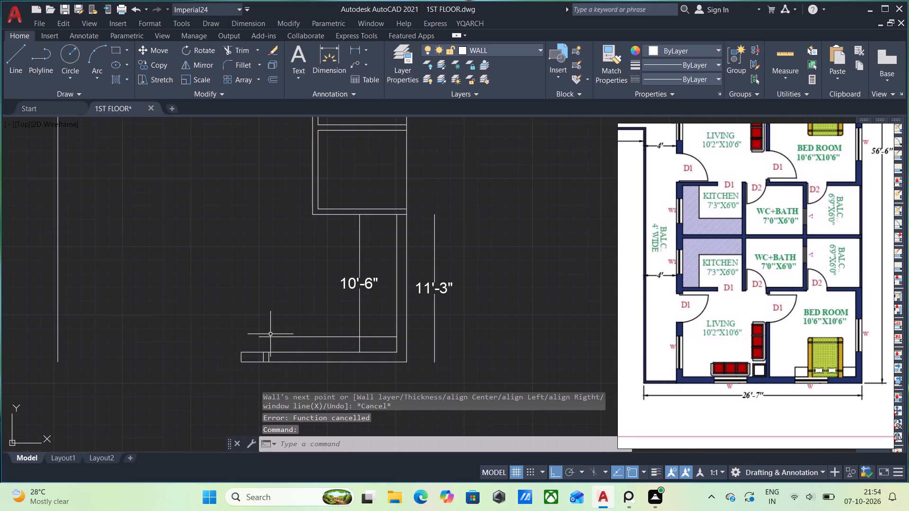
pyautogui.hotkey('ctrl', 'z')
pyautogui.hotkey('ctrl', 'z')
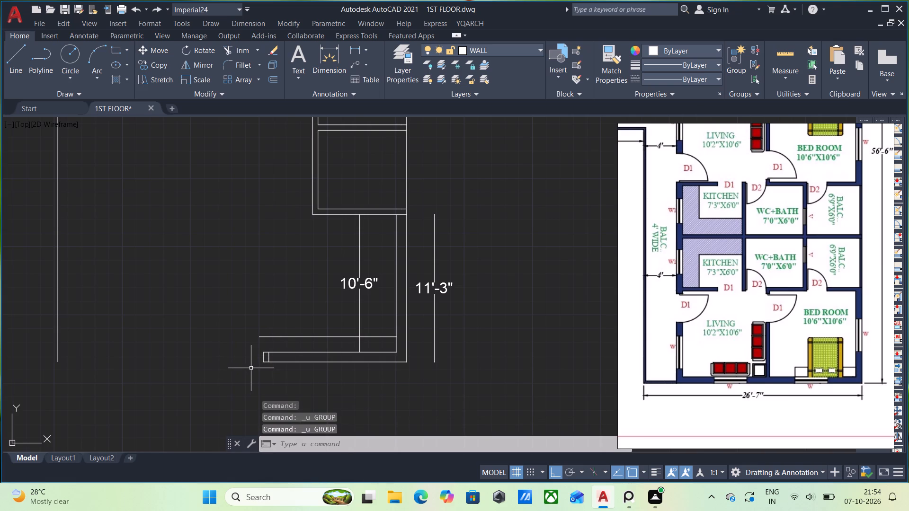
# Extend the 9" thick bottom wall a further 4" leftward, undoing the extra segment beyond it.
pyautogui.press('w')
pyautogui.press('w')
pyautogui.press('Return')
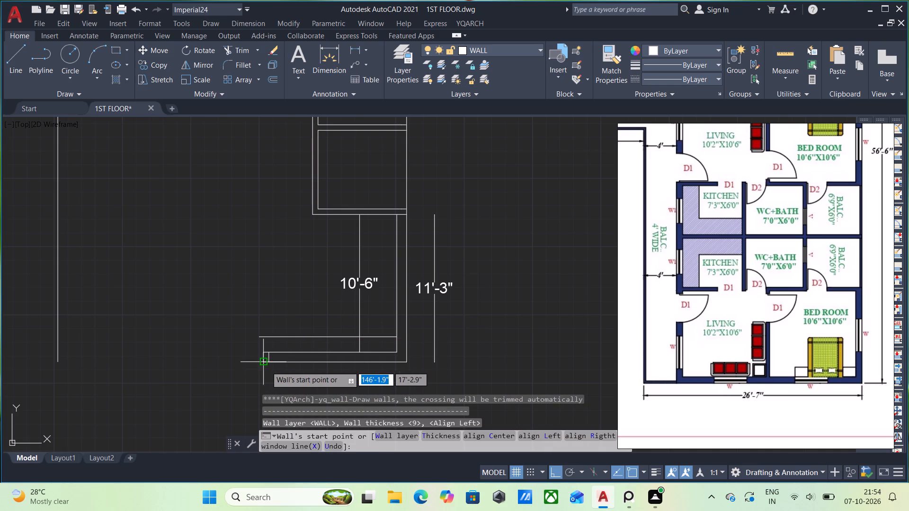
pyautogui.scroll(1, 274, 372)
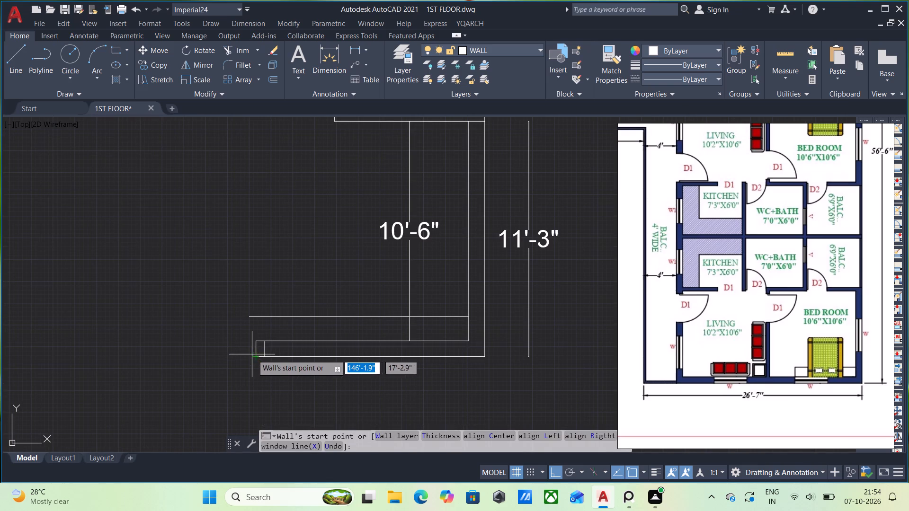
pyautogui.click(252, 354)
pyautogui.press('4')
pyautogui.press('Return')
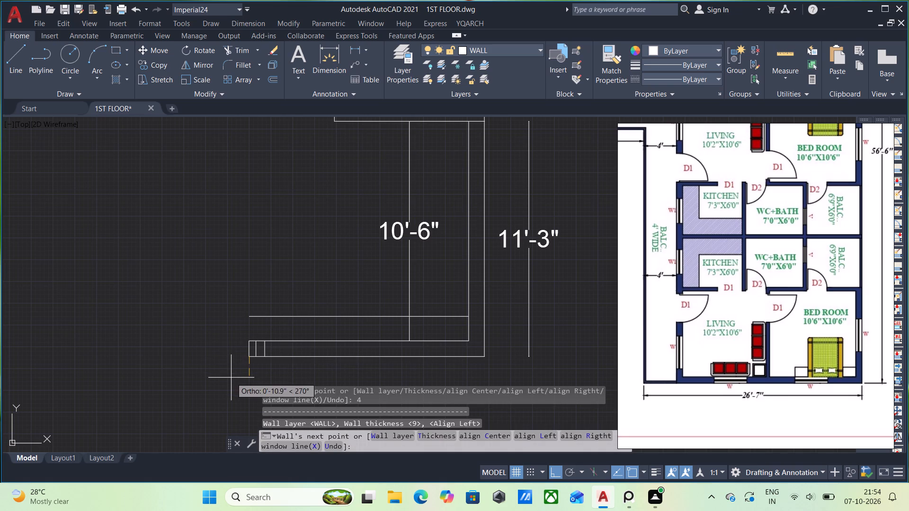
pyautogui.click(228, 360)
pyautogui.press('Escape')
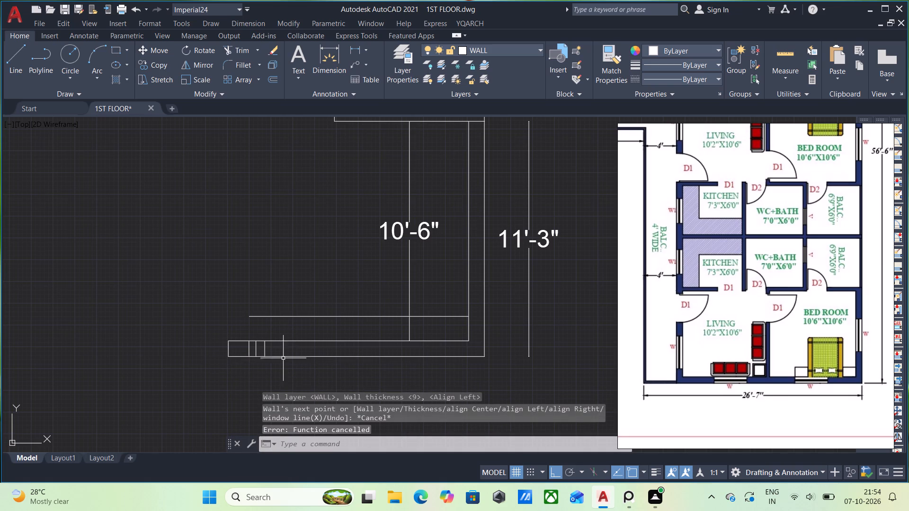
pyautogui.hotkey('ctrl', 'z')
pyautogui.hotkey('ctrl', 'z')
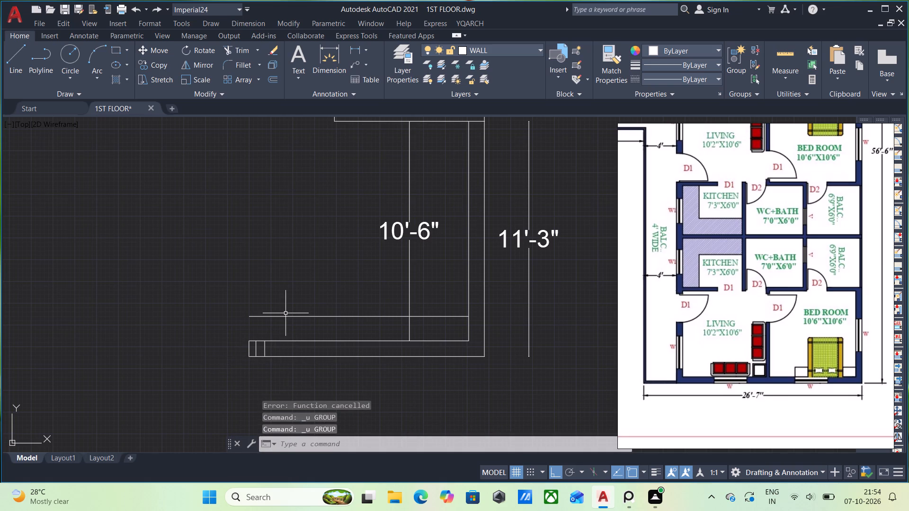
# Set the YQArch wall thickness to 5" and start a wall at the bottom wall's upper-left corner.
pyautogui.write('ww')
pyautogui.press('Return')
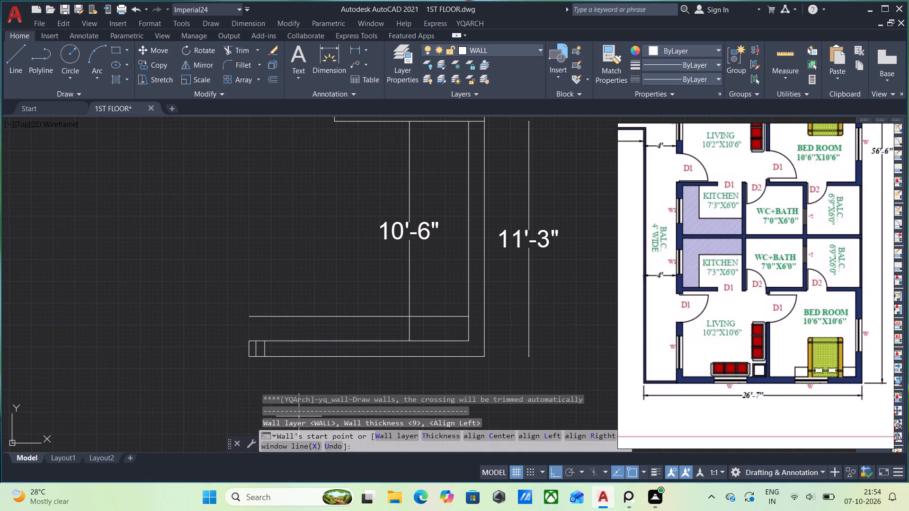
pyautogui.click(430, 433)
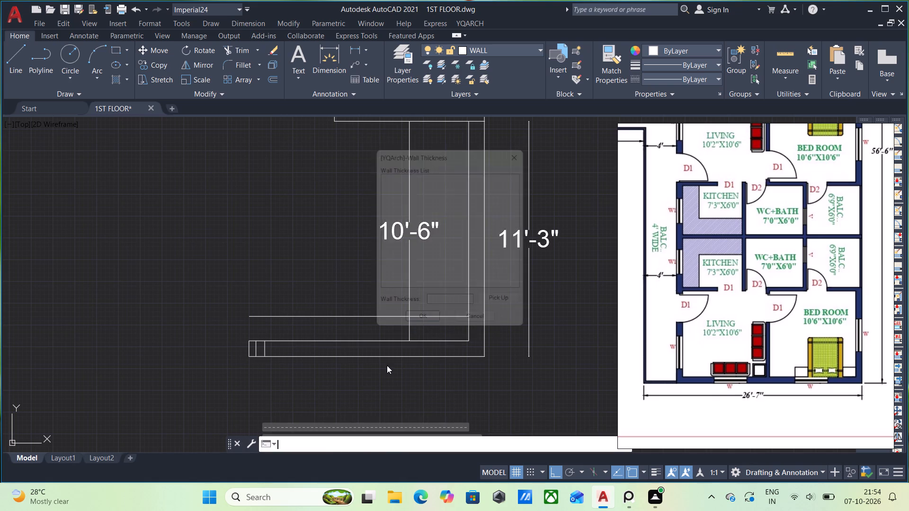
pyautogui.click(452, 309)
pyautogui.press('BackSpace')
pyautogui.press('5')
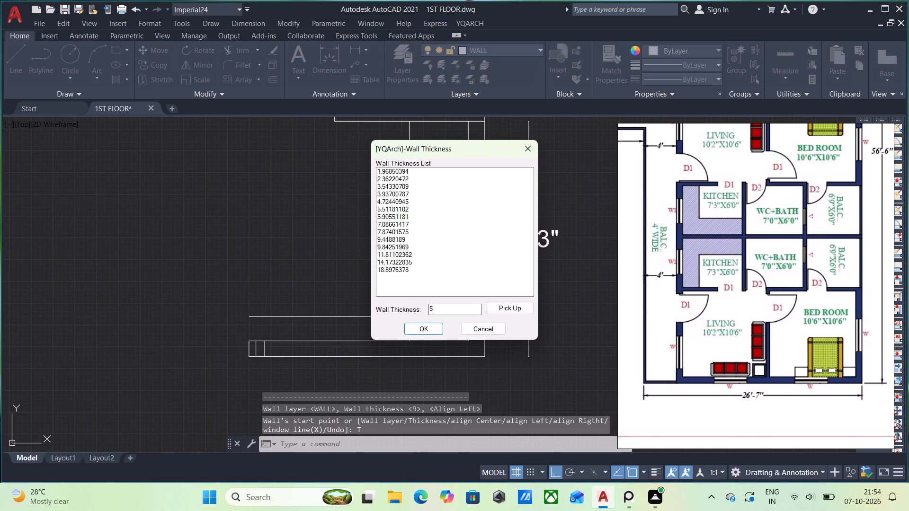
pyautogui.click(431, 327)
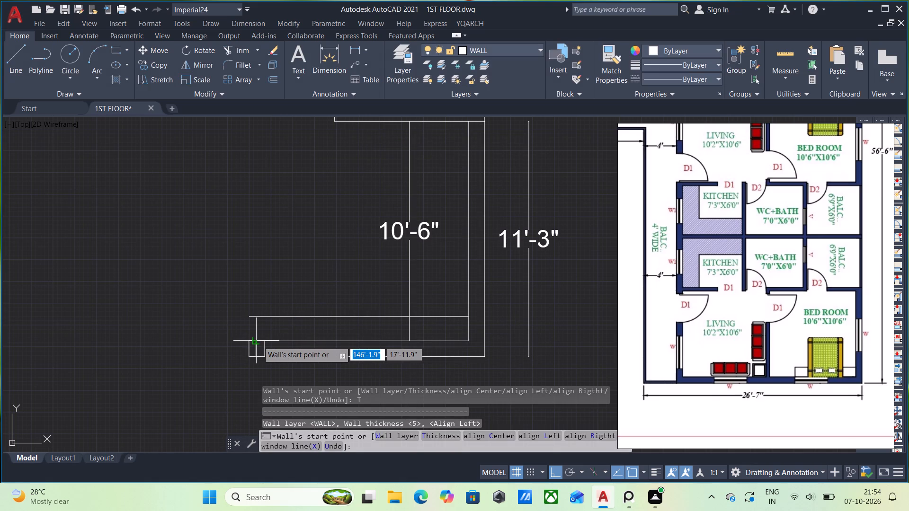
pyautogui.click(250, 342)
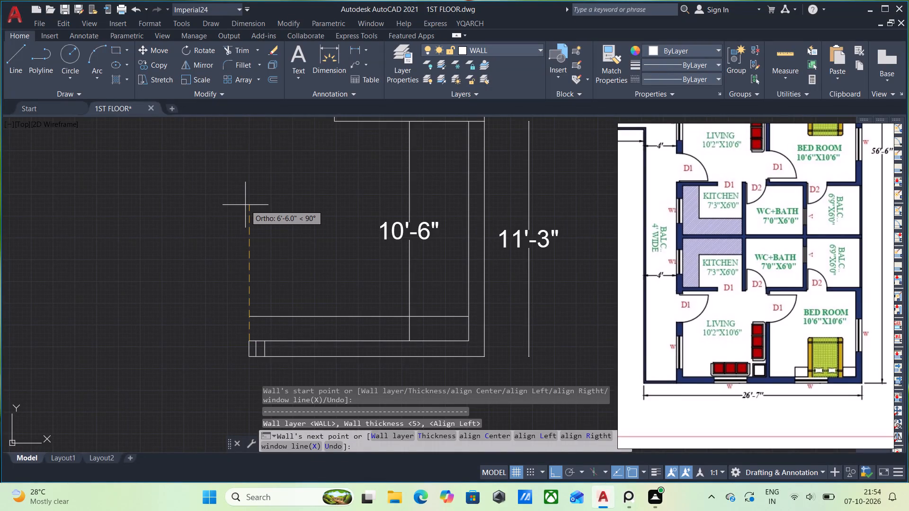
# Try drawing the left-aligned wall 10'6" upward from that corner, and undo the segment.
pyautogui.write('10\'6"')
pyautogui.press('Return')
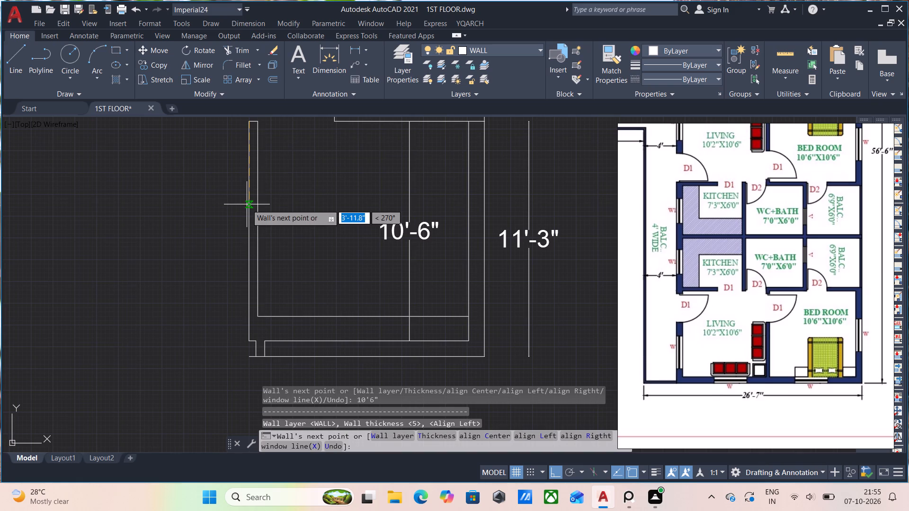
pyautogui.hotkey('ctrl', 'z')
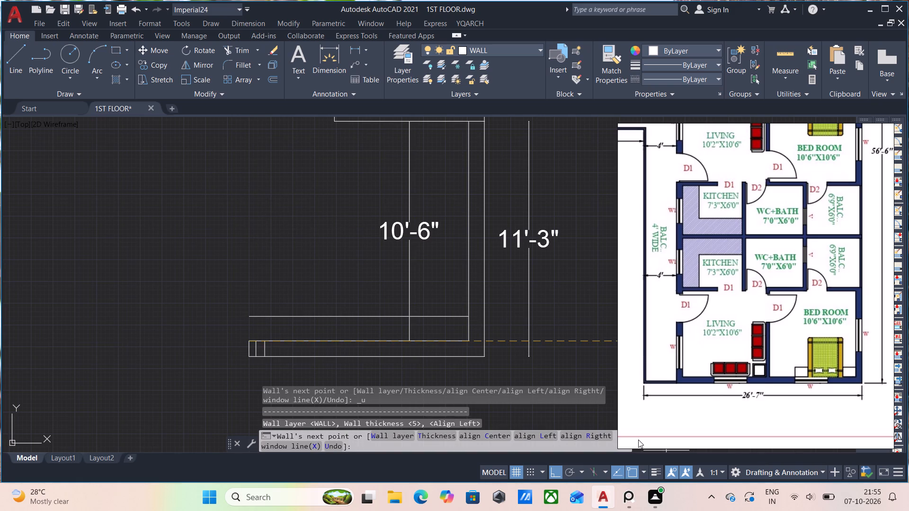
# Switch the wall to right alignment and draw the bedroom's 5" thick left wall 10'6" upward, undoing trial segments.
pyautogui.click(597, 436)
pyautogui.click(234, 223)
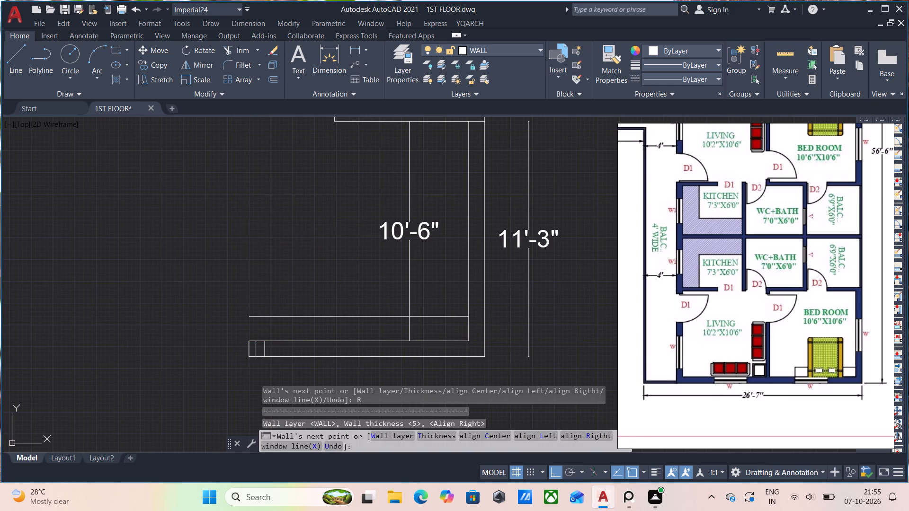
pyautogui.hotkey('ctrl', 'z')
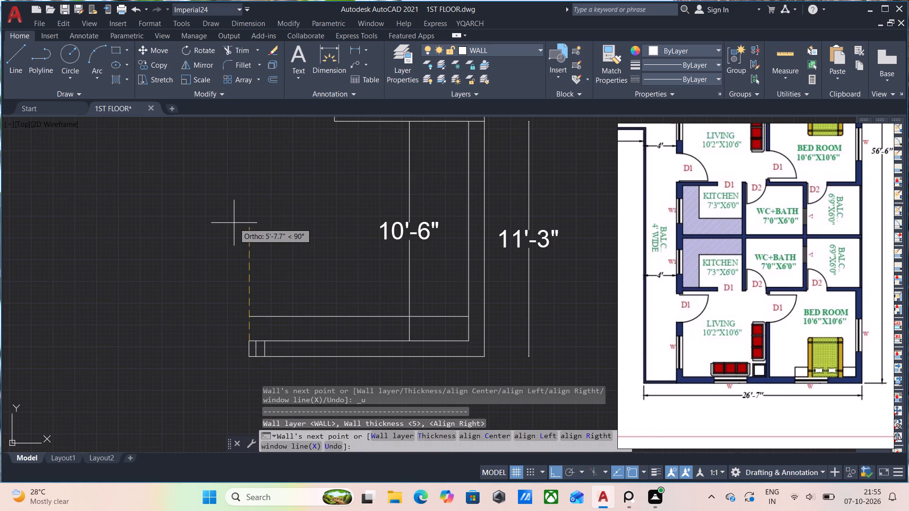
pyautogui.click(234, 223)
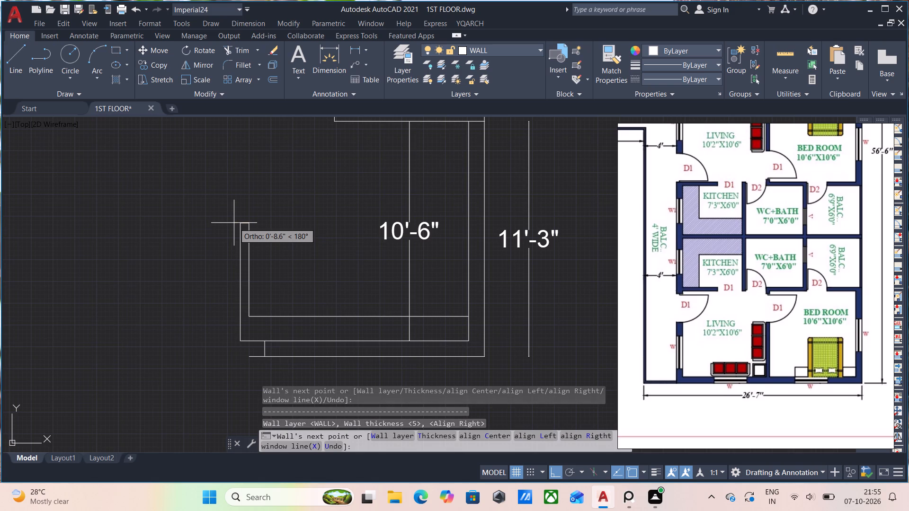
pyautogui.hotkey('ctrl', 'z')
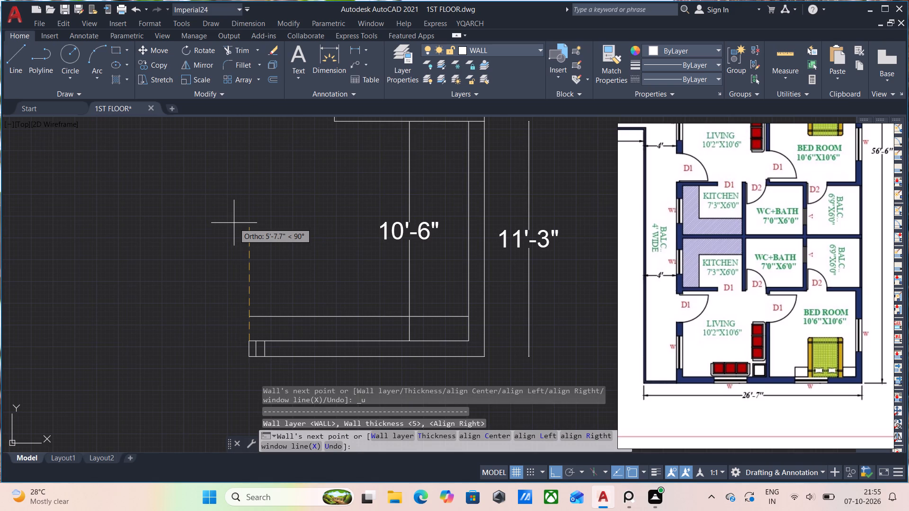
pyautogui.write("10'6")
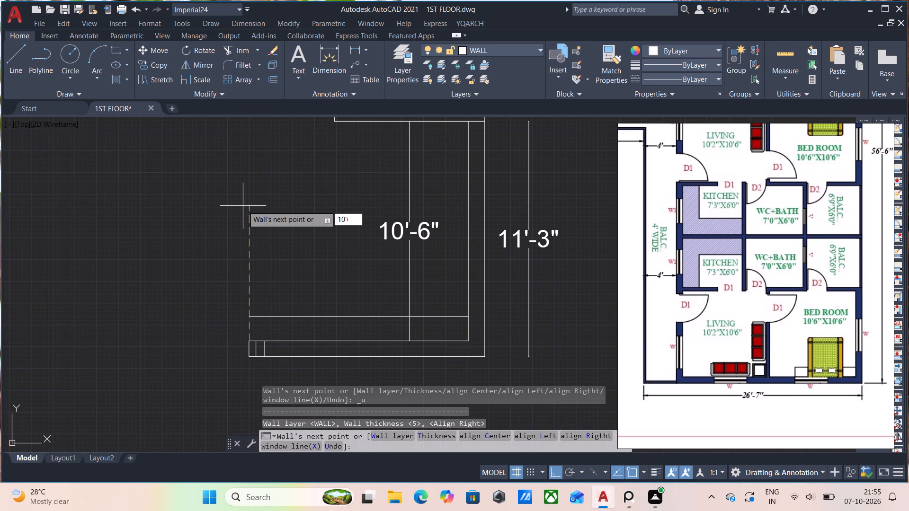
pyautogui.hotkey('shift', '"')
pyautogui.press('Return')
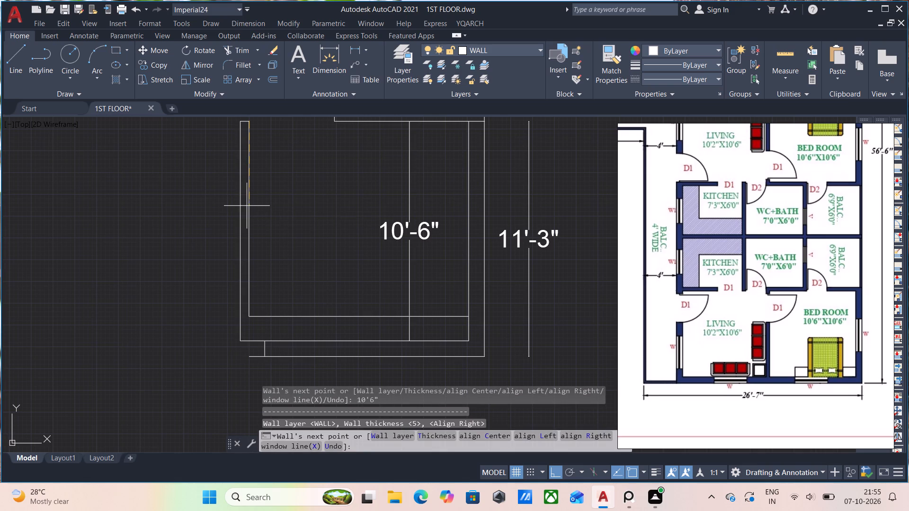
# Draw the bedroom's 5" thick top wall rightward from the left wall's top end to the vertical wall of the room above.
pyautogui.scroll(-1, 287, 194)
pyautogui.moveTo(292, 205); pyautogui.dragTo(293, 265, button='middle')
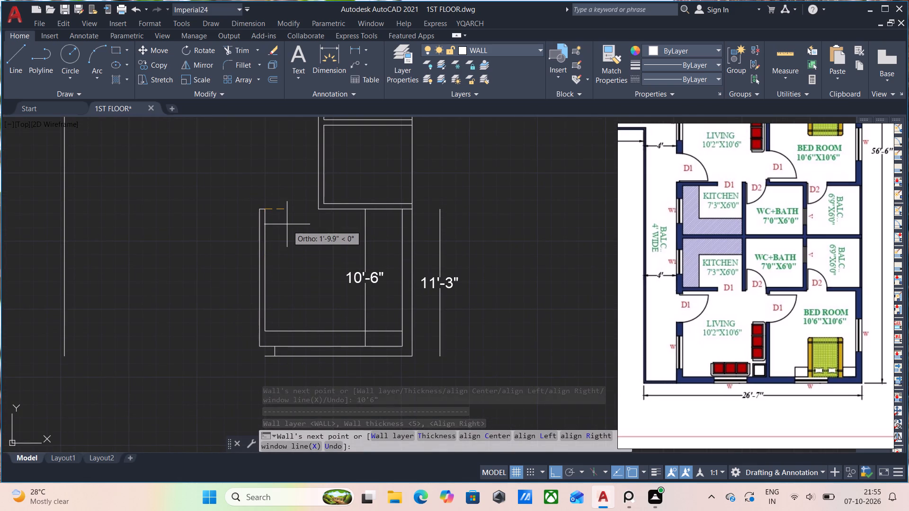
pyautogui.click(318, 208)
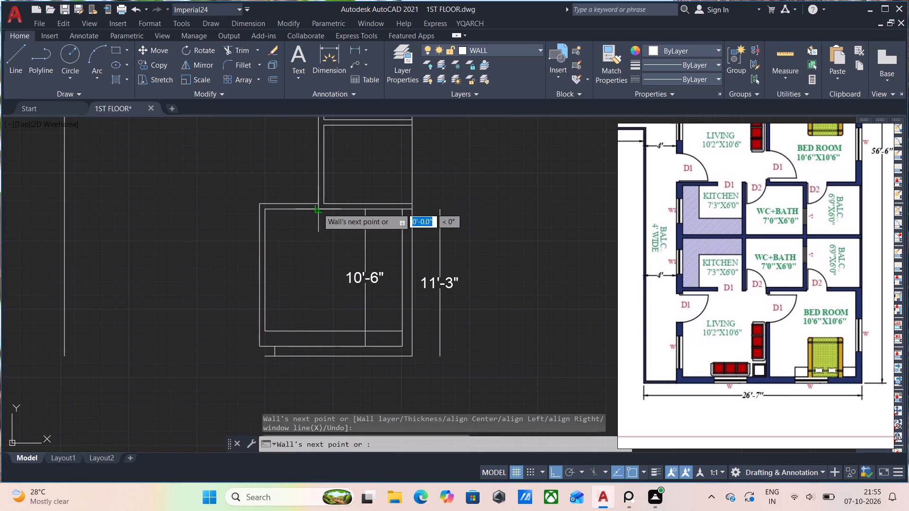
pyautogui.press('Escape')
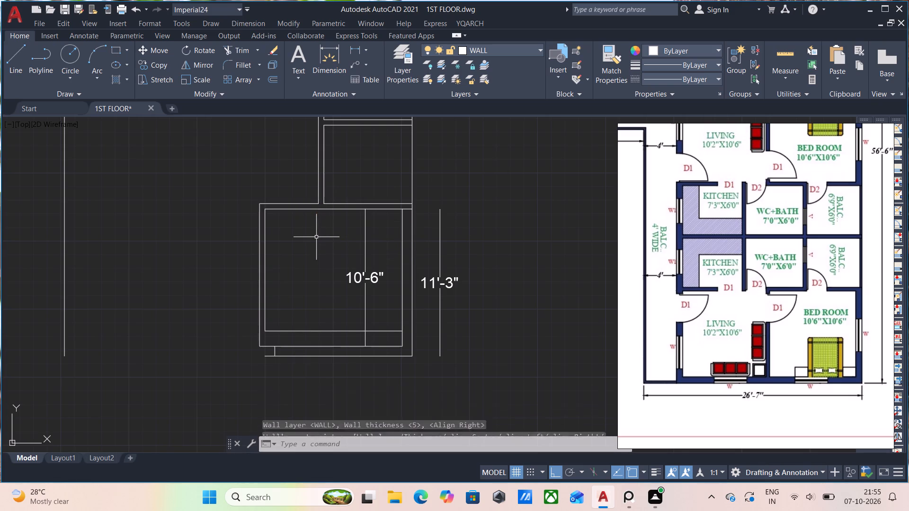
# Check the bedroom's bottom wall lengths with the Quick measure tool.
pyautogui.click(787, 58)
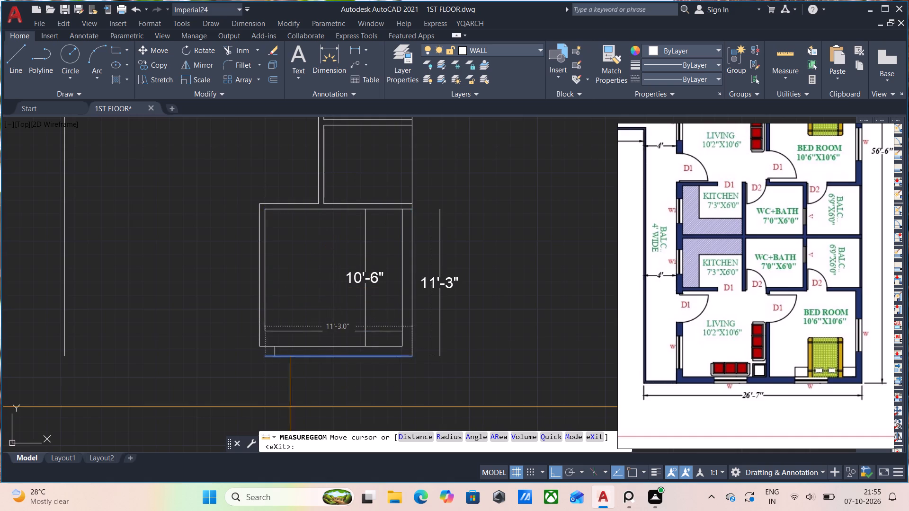
pyautogui.press('Escape')
# Undo the bedroom's left and top 5" walls, back to the bottom and right walls.
pyautogui.scroll(1, 291, 310)
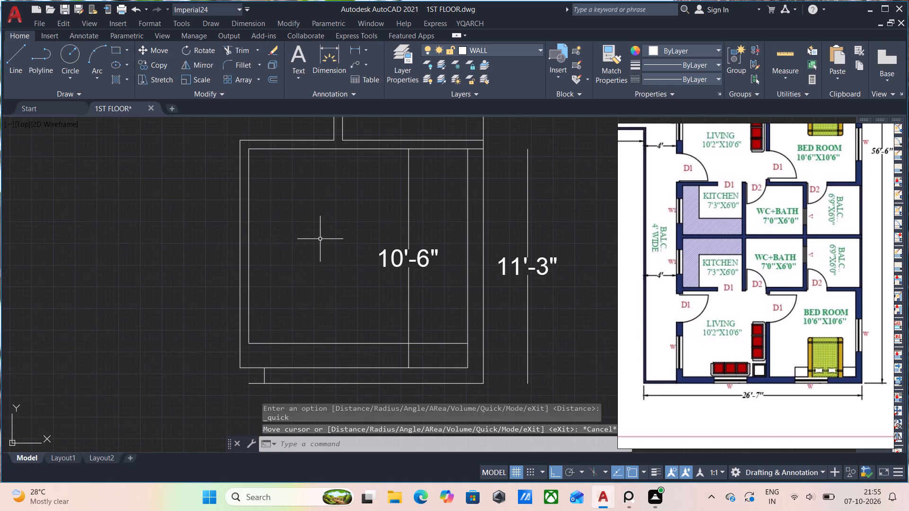
pyautogui.hotkey('ctrl', 'z')
pyautogui.hotkey('ctrl', 'z')
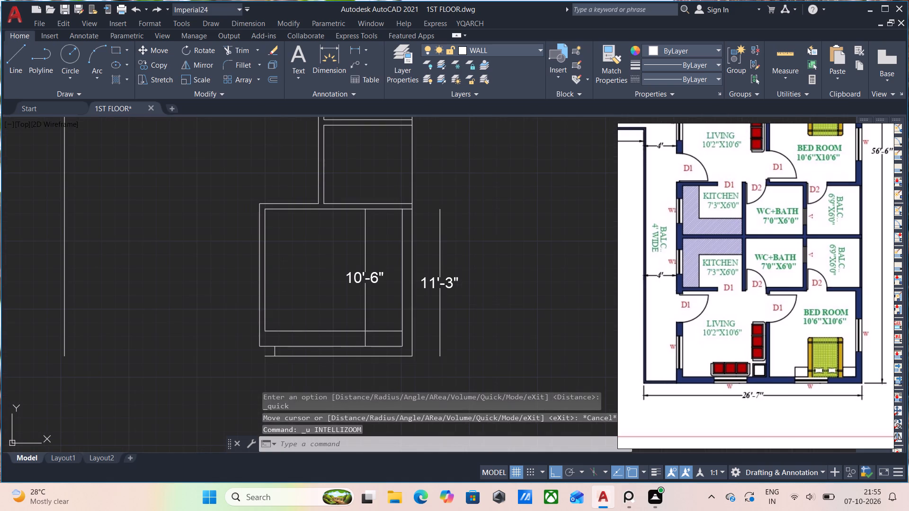
pyautogui.hotkey('ctrl', 'z')
pyautogui.hotkey('ctrl', 'z')
pyautogui.hotkey('ctrl', 'z')
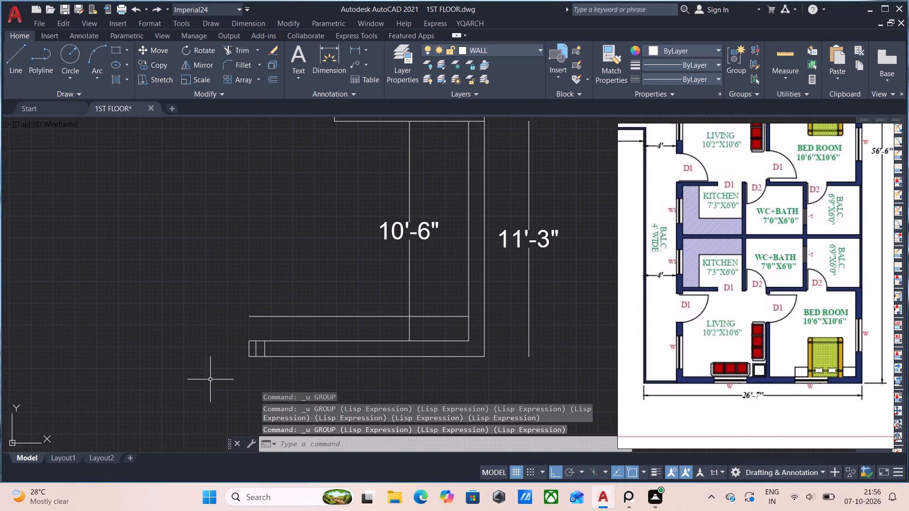
# Delete the stray horizontal line just above the bedroom's bottom wall.
pyautogui.click(322, 318)
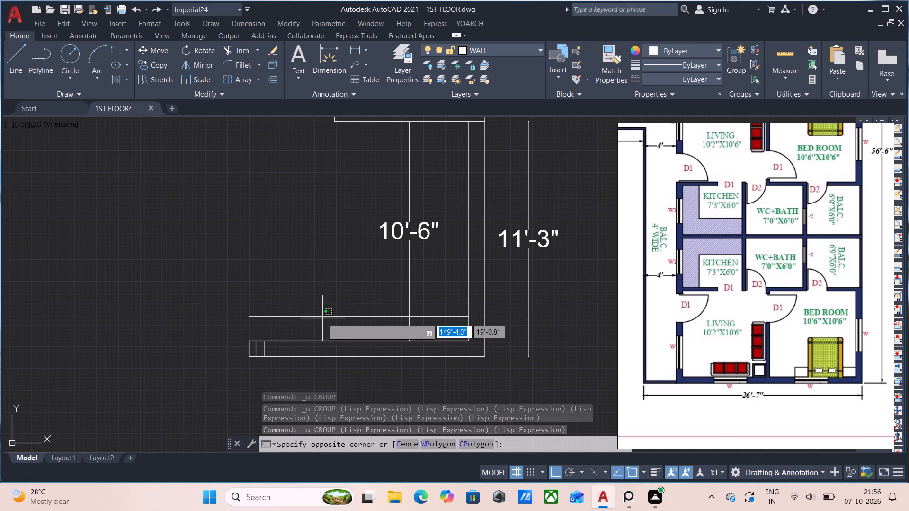
pyautogui.click(316, 308)
pyautogui.press('Delete')
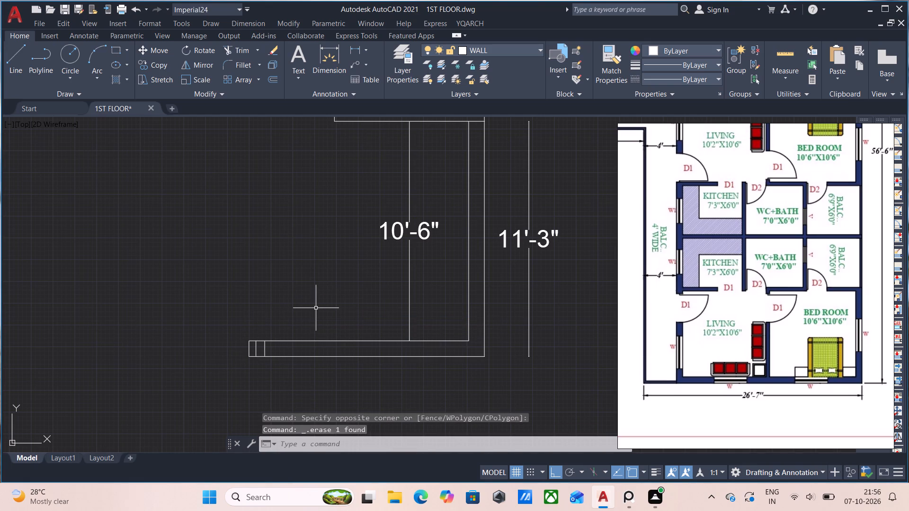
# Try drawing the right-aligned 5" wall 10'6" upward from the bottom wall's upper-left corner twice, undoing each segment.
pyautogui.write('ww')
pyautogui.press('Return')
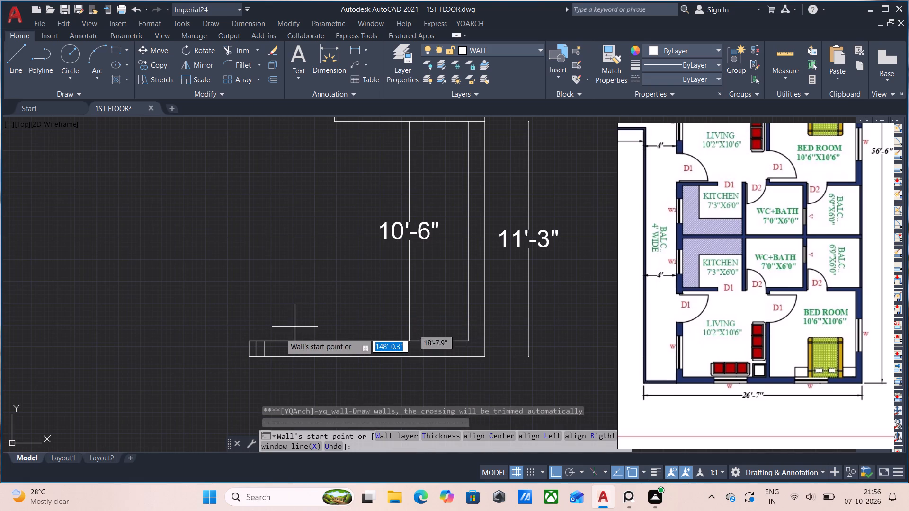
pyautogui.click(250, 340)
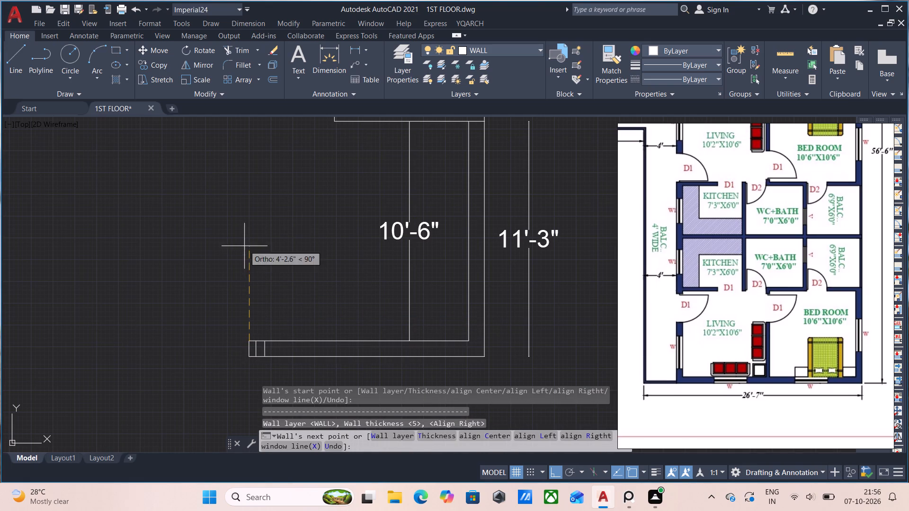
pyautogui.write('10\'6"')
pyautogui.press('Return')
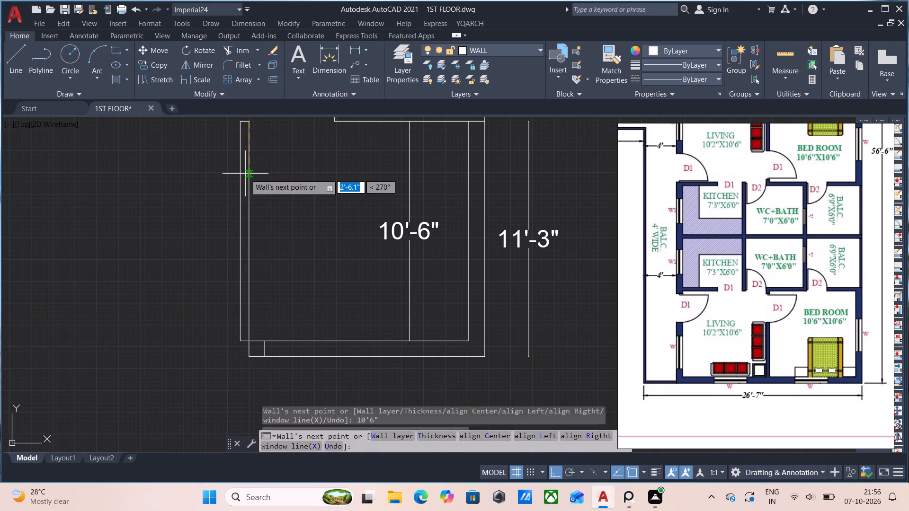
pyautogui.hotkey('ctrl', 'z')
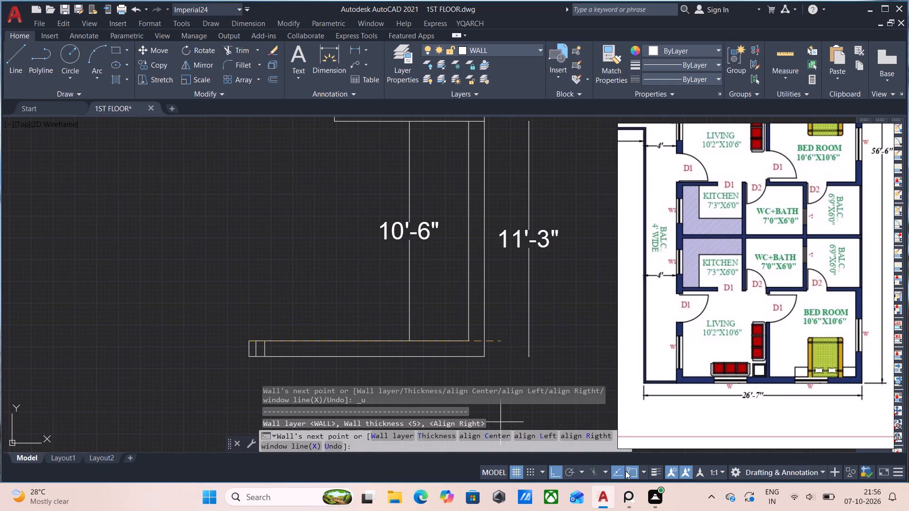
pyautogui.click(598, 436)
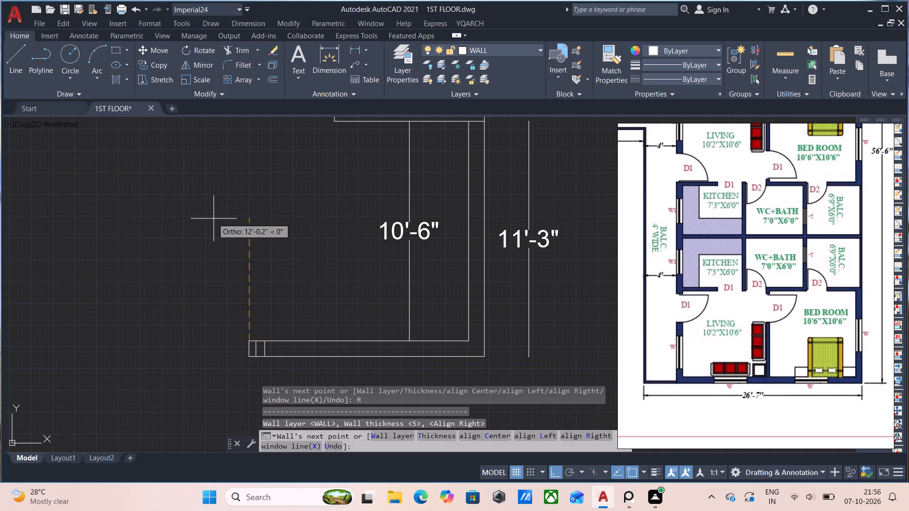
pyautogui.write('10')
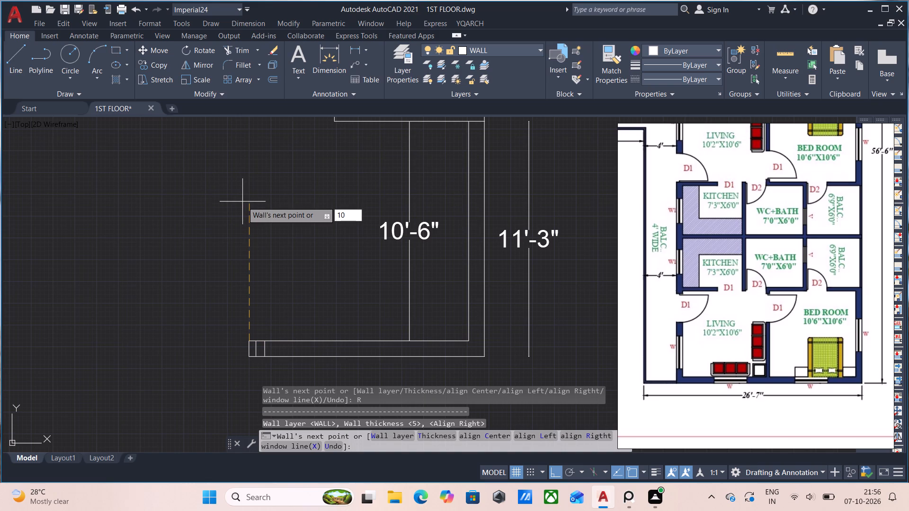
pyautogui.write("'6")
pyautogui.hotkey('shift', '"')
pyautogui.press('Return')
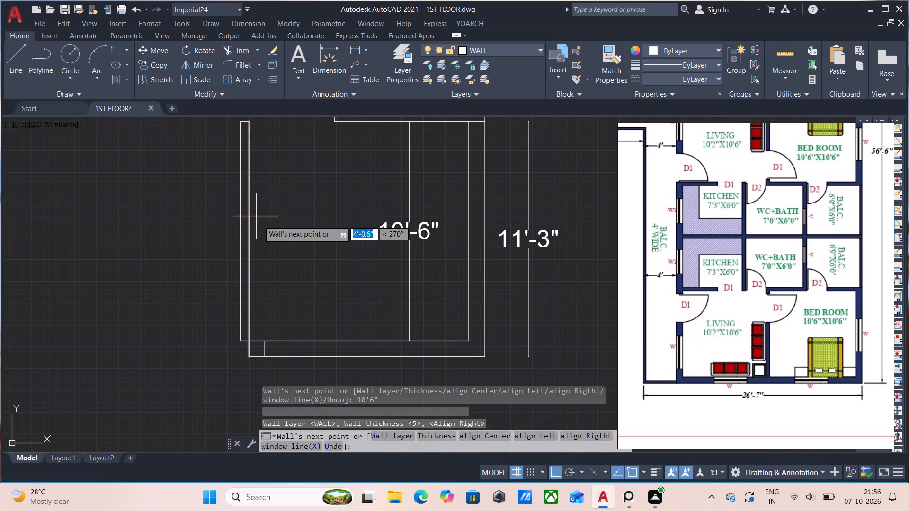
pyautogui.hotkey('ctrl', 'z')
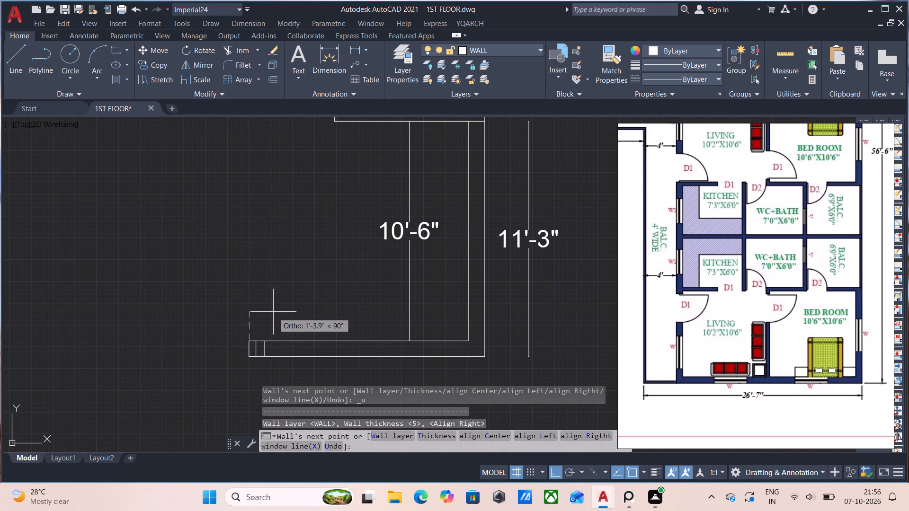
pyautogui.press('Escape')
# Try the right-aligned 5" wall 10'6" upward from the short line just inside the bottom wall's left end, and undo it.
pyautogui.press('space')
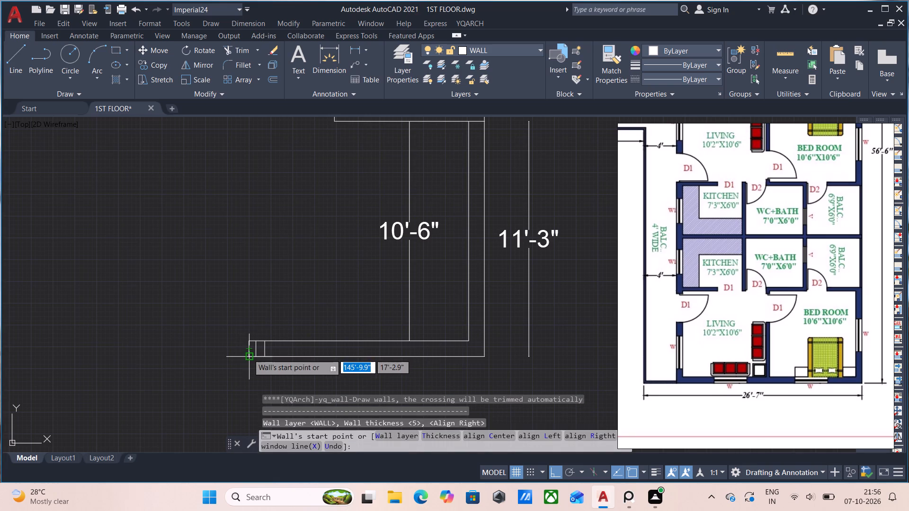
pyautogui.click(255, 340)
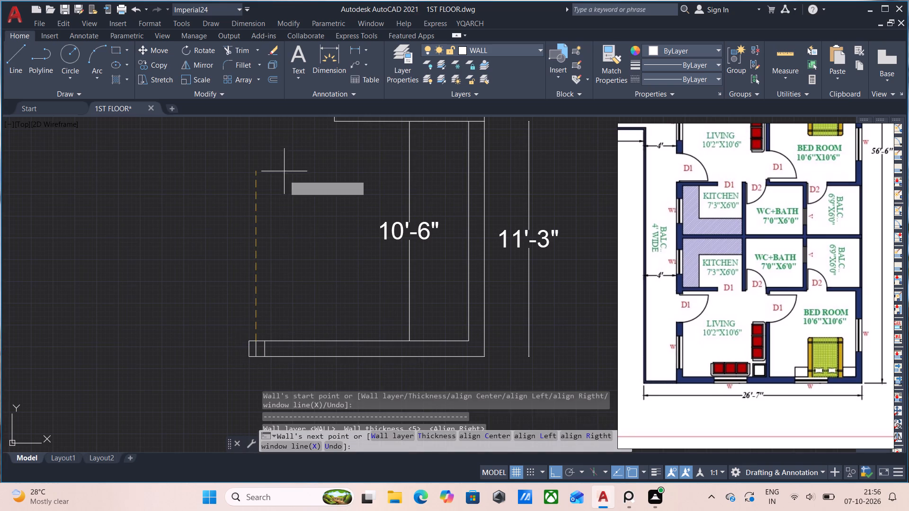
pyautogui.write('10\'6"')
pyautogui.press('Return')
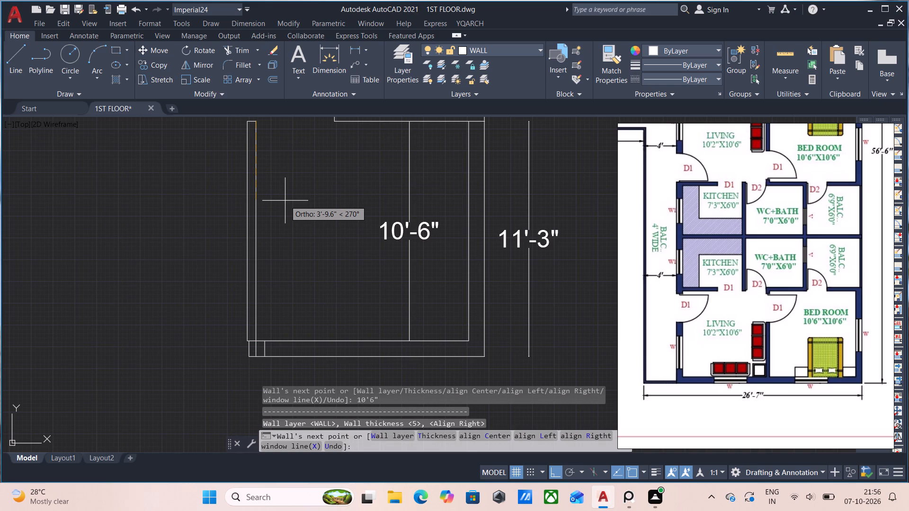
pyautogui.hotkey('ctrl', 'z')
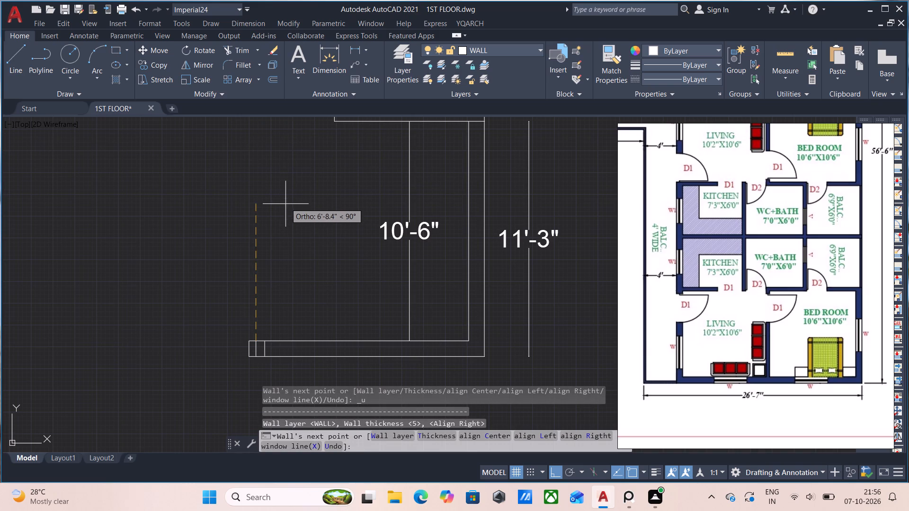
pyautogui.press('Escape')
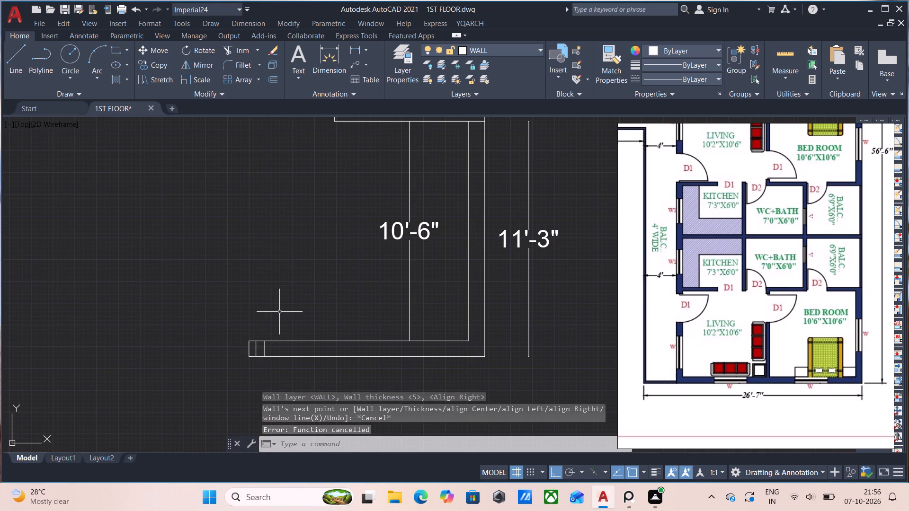
# Draw the bedroom's left wall, 5" thick and left-aligned, 10'6" upward from the bottom wall's upper-left corner, undoing a trial segment.
pyautogui.write('ww')
pyautogui.press('Return')
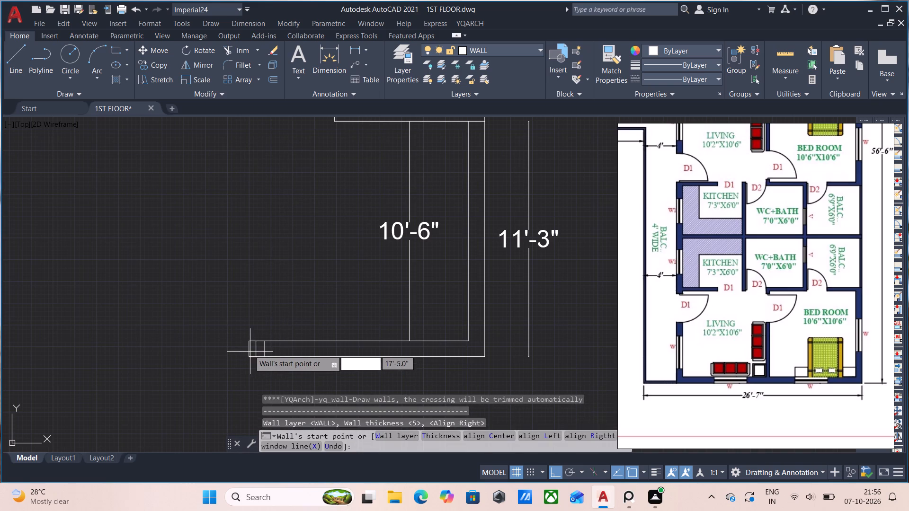
pyautogui.click(249, 341)
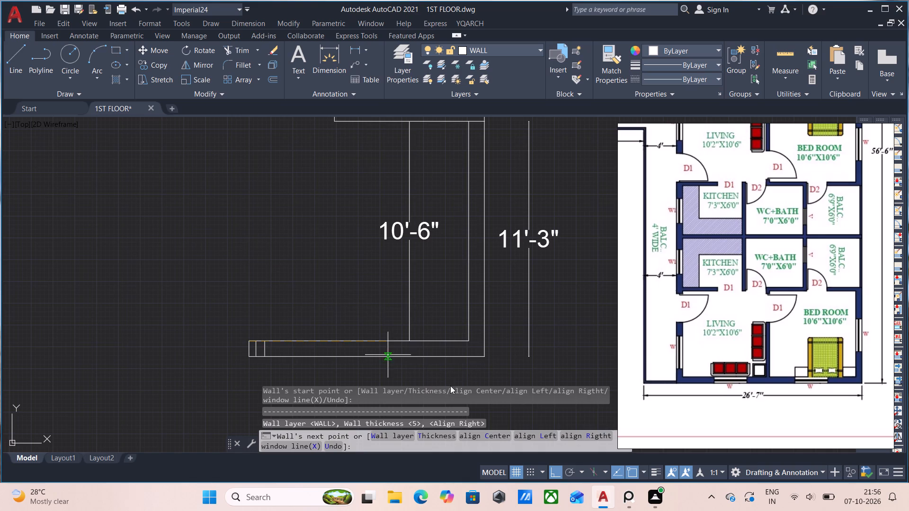
pyautogui.click(544, 434)
pyautogui.click(240, 172)
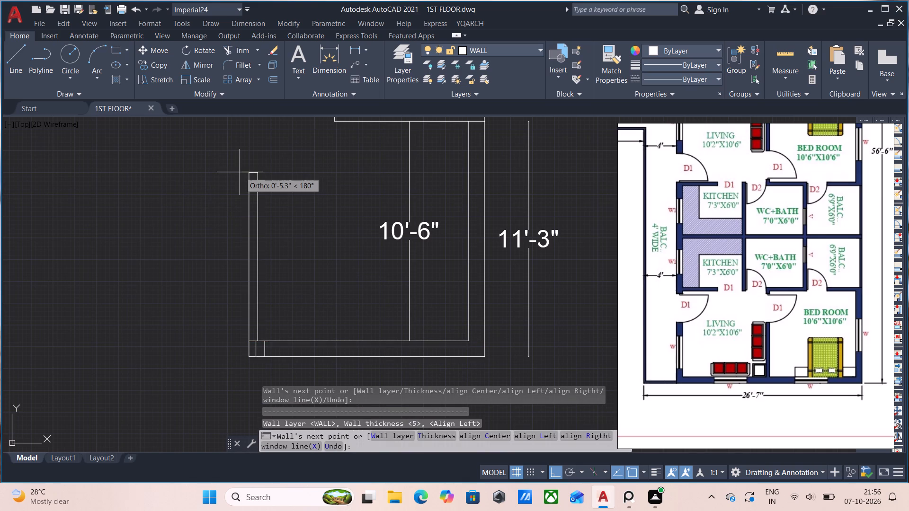
pyautogui.hotkey('ctrl', 'z')
pyautogui.write("10'6")
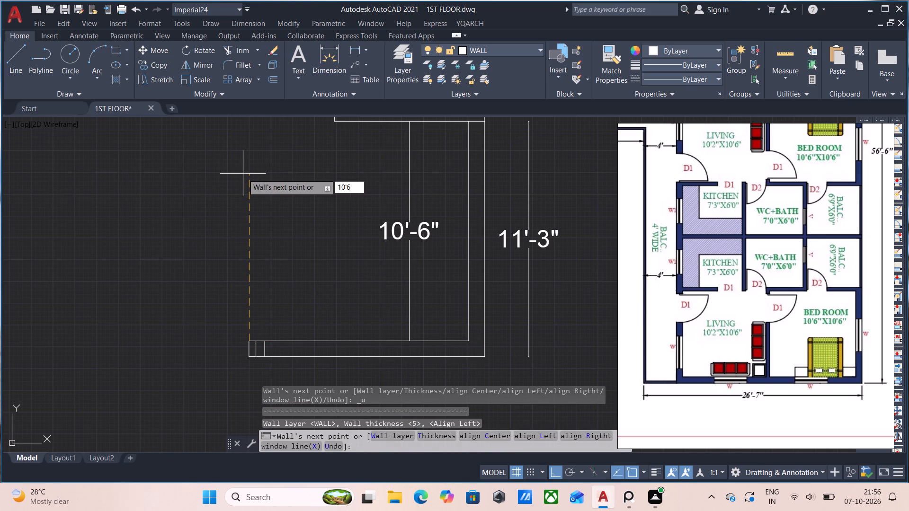
pyautogui.hotkey('shift', '"')
pyautogui.press('Return')
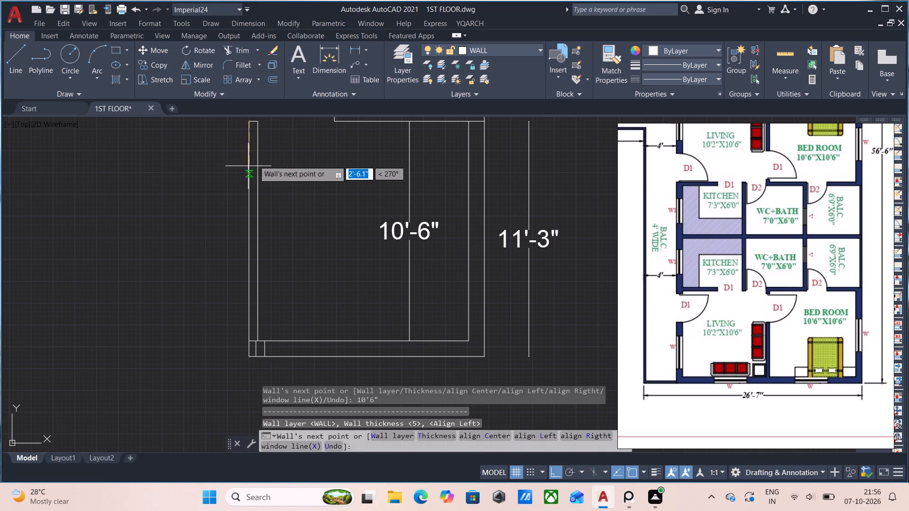
# Draw the bedroom's 5" top wall, right-aligned, from the left wall's top end to the upper room's lower-left corner, undoing the left-aligned trial.
pyautogui.moveTo(284, 153); pyautogui.dragTo(280, 237, button='middle')
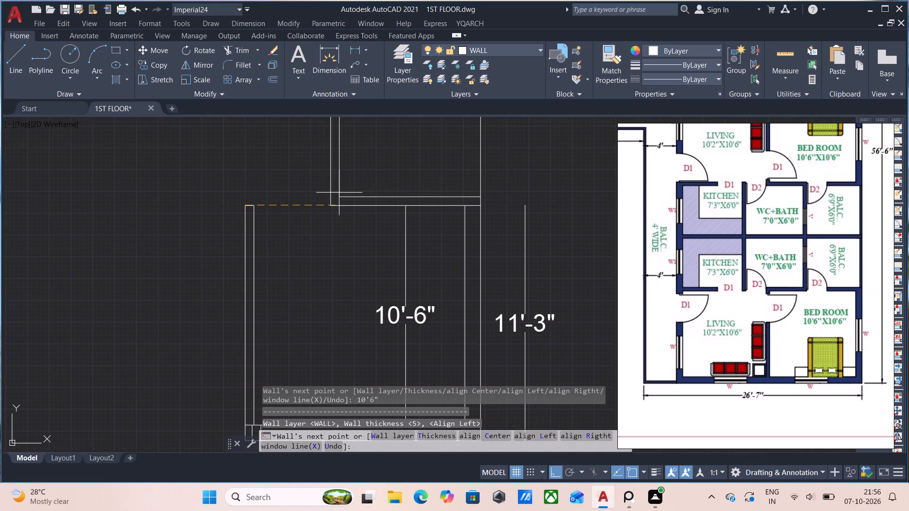
pyautogui.click(328, 202)
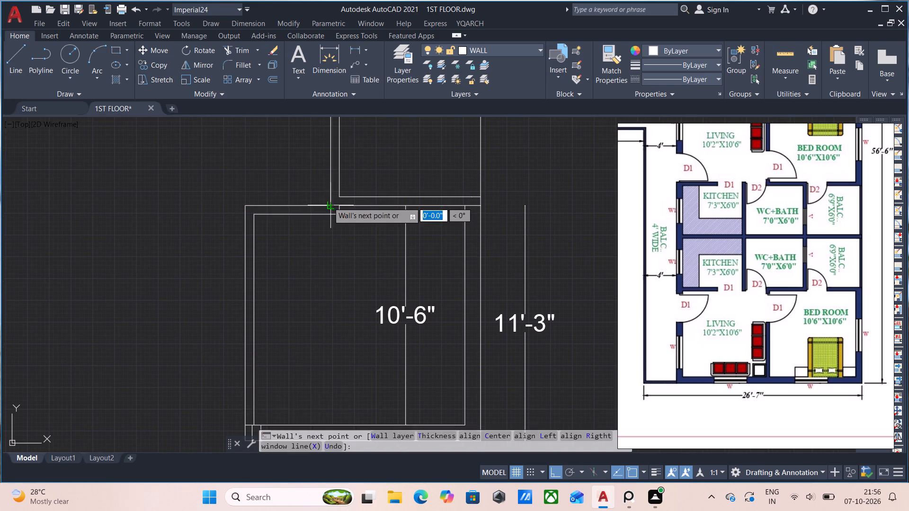
pyautogui.hotkey('ctrl', 'z')
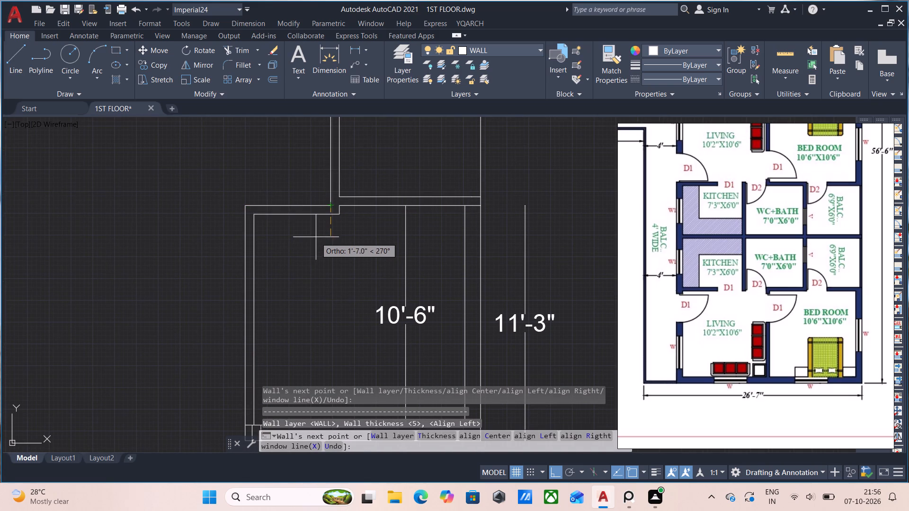
pyautogui.moveTo(320, 151); pyautogui.dragTo(311, 210, button='middle')
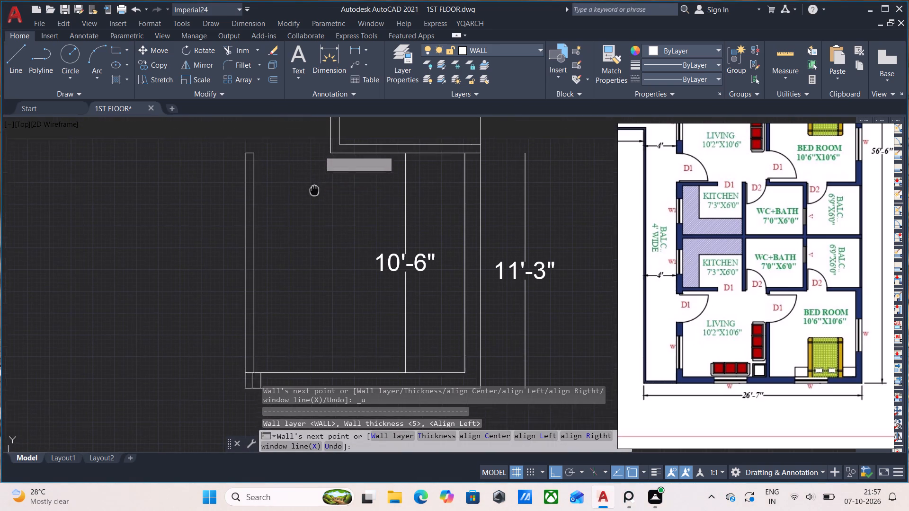
pyautogui.moveTo(311, 210); pyautogui.dragTo(311, 214, button='middle')
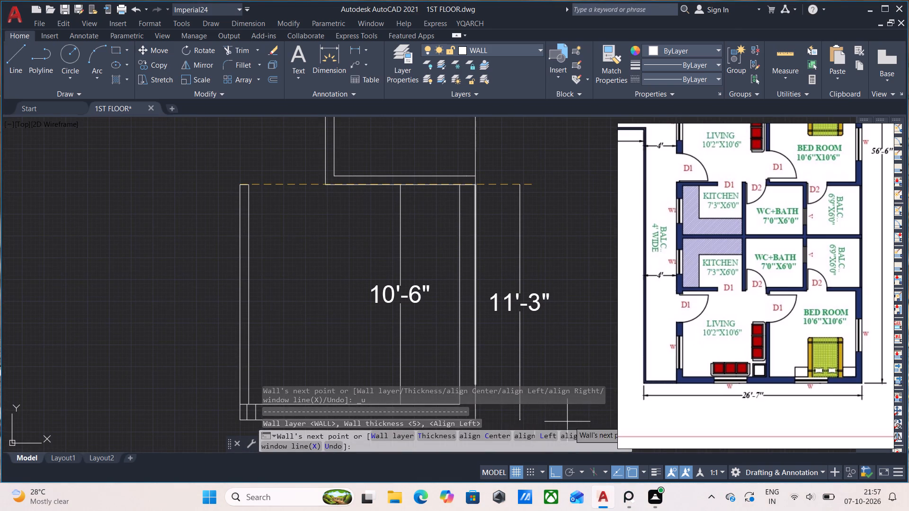
pyautogui.click(588, 434)
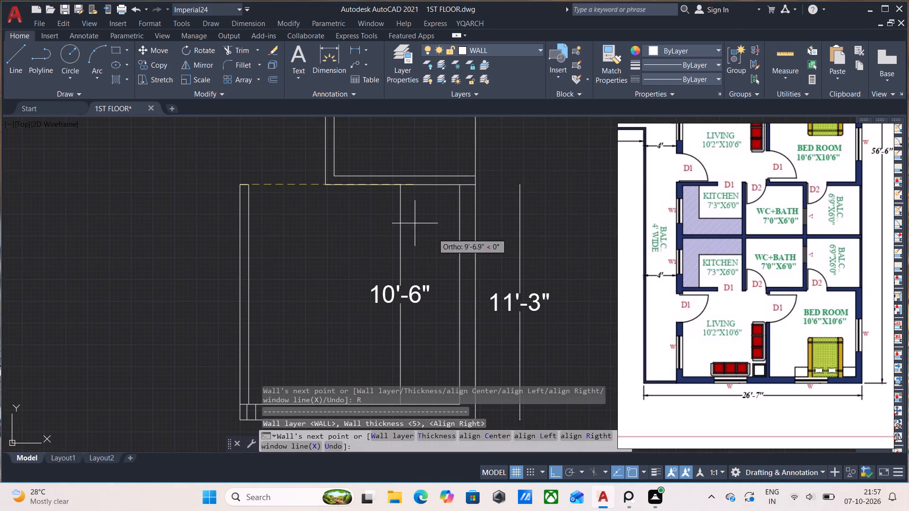
pyautogui.click(327, 183)
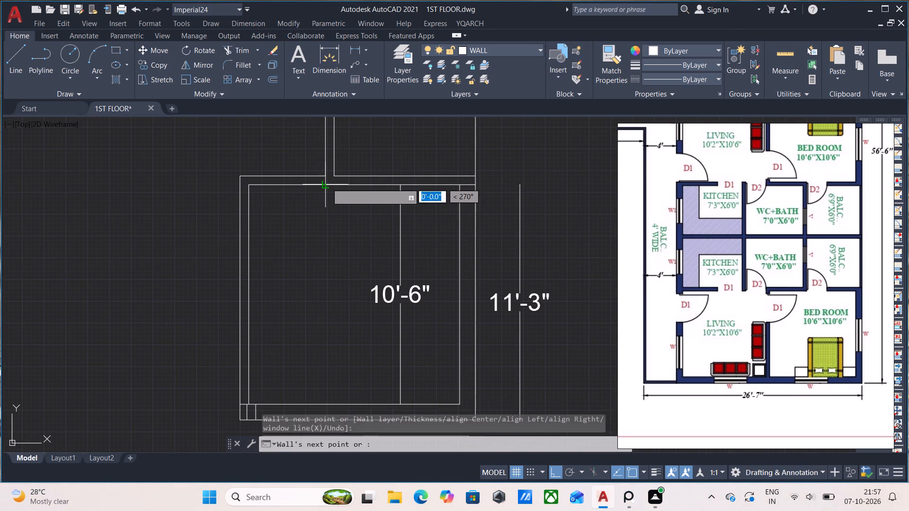
pyautogui.press('Escape')
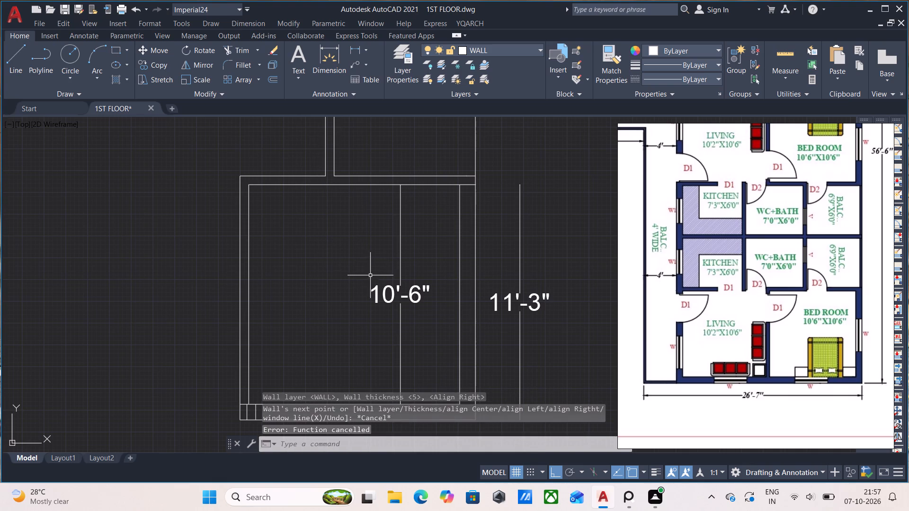
# Check the bedroom's inner width and height with the Quick measure tool.
pyautogui.click(784, 47)
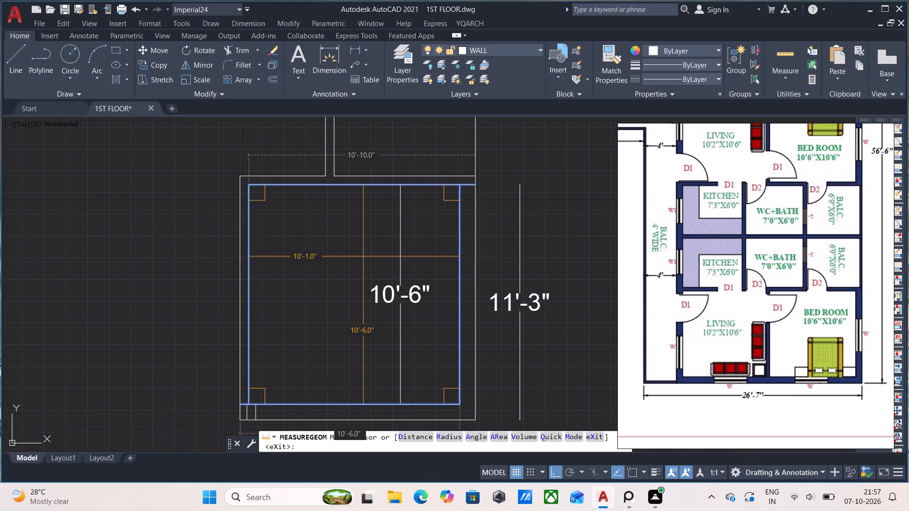
pyautogui.press('Escape')
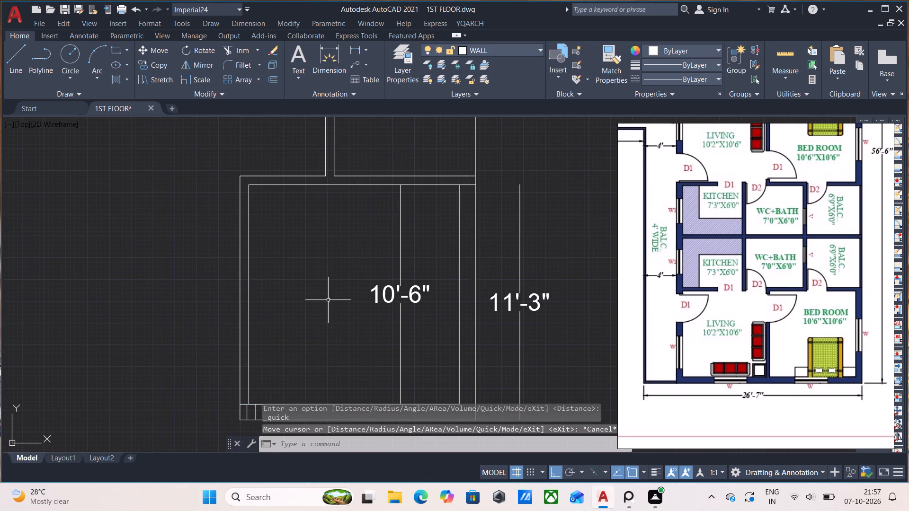
pyautogui.scroll(-1, 322, 291)
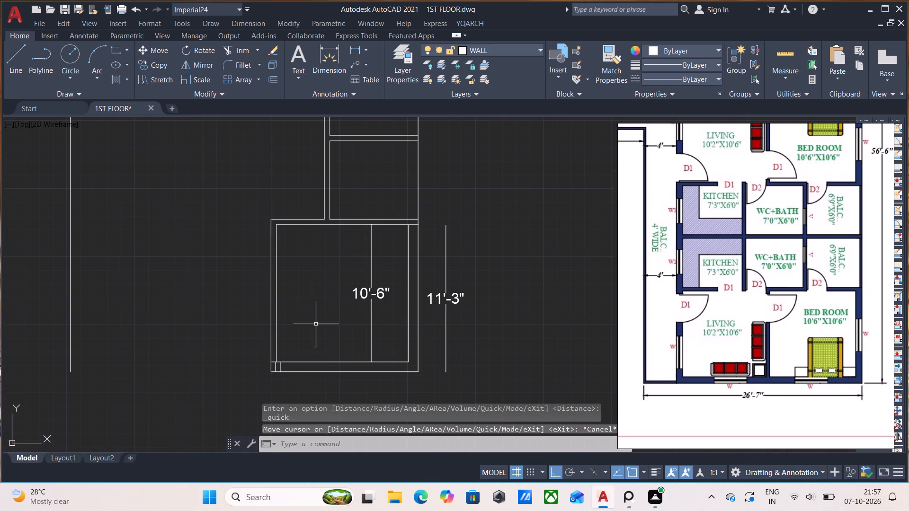
# Undo the bedroom's top and left walls and the erasure of the horizontal line just above the bottom wall.
pyautogui.scroll(1, 317, 331)
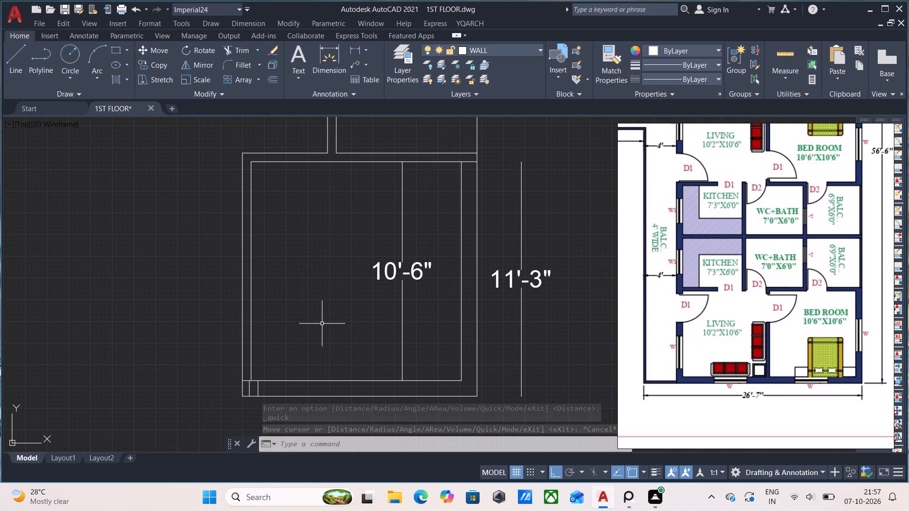
pyautogui.hotkey('ctrl', 'z')
pyautogui.hotkey('ctrl', 'z')
pyautogui.hotkey('ctrl', 'z')
pyautogui.hotkey('ctrl', 'z')
pyautogui.hotkey('ctrl', 'z')
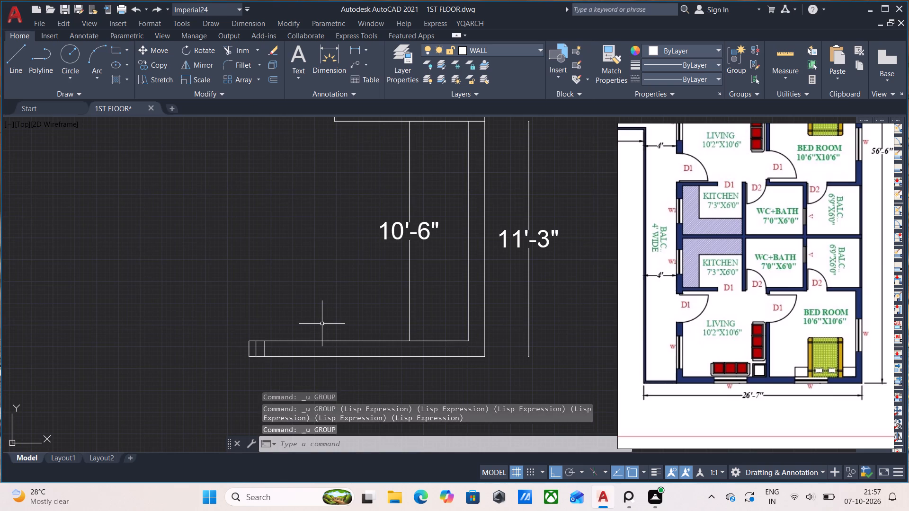
pyautogui.hotkey('ctrl', 'z')
pyautogui.hotkey('ctrl', 'z')
pyautogui.hotkey('ctrl', 'z')
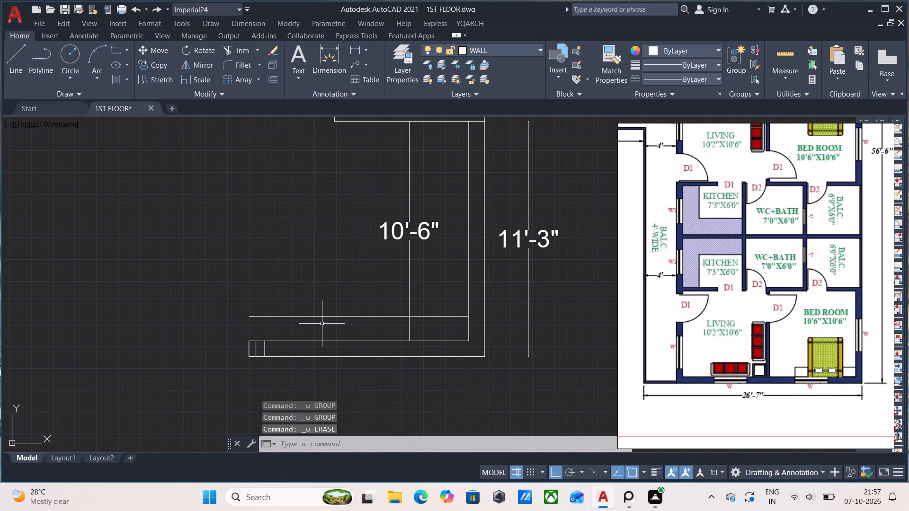
# Delete the two short vertical lines inside the bottom wall's left end.
pyautogui.scroll(1, 274, 334)
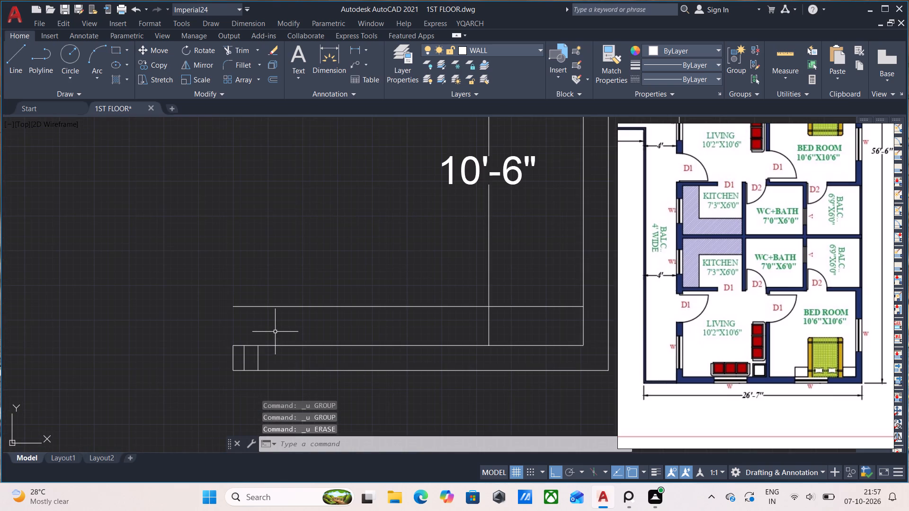
pyautogui.click(264, 365)
pyautogui.click(242, 354)
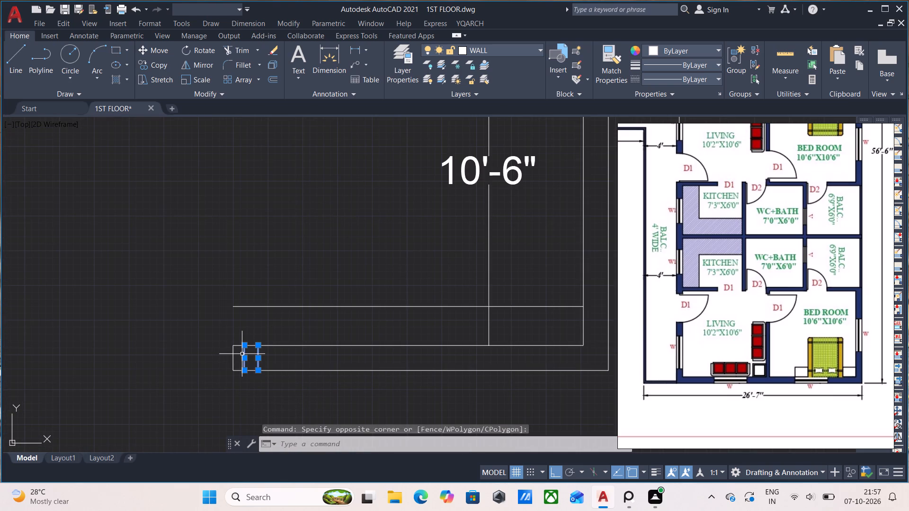
pyautogui.press('Delete')
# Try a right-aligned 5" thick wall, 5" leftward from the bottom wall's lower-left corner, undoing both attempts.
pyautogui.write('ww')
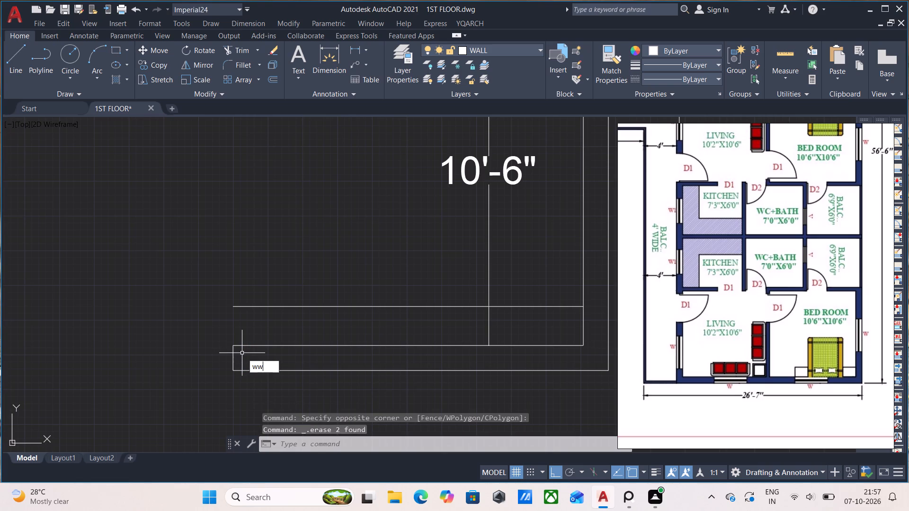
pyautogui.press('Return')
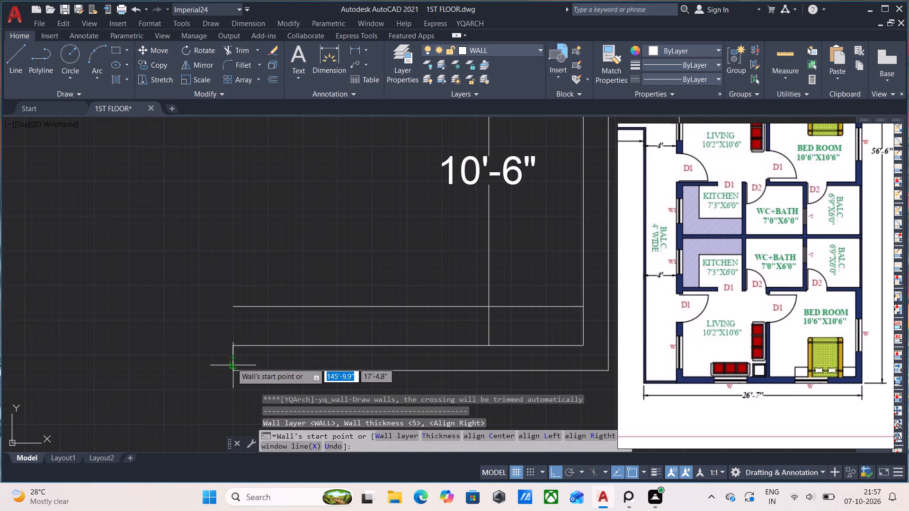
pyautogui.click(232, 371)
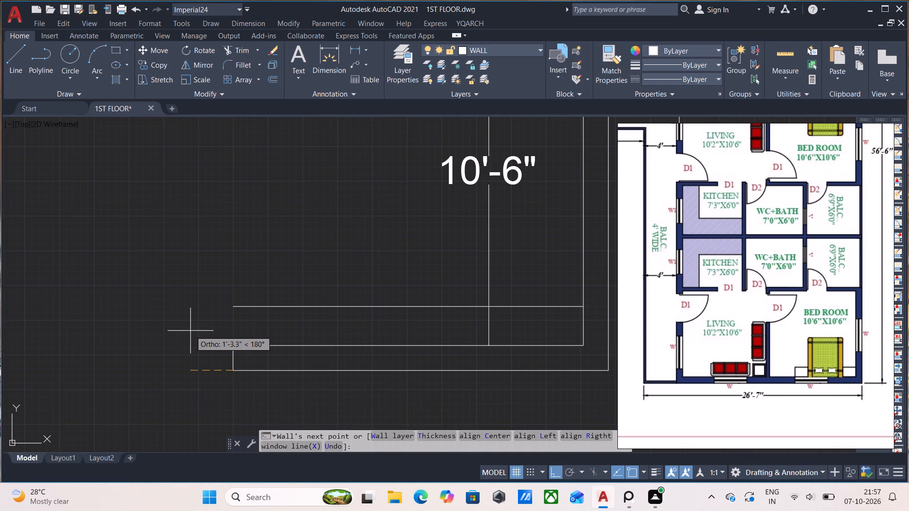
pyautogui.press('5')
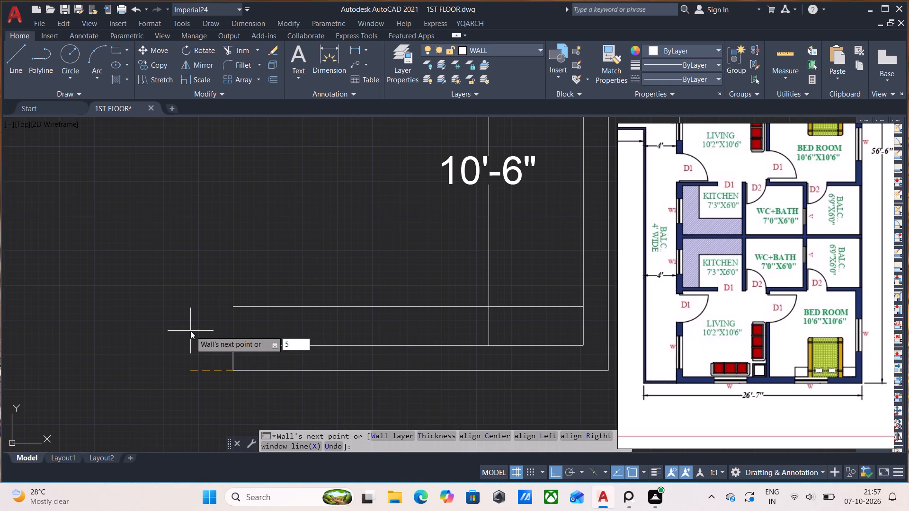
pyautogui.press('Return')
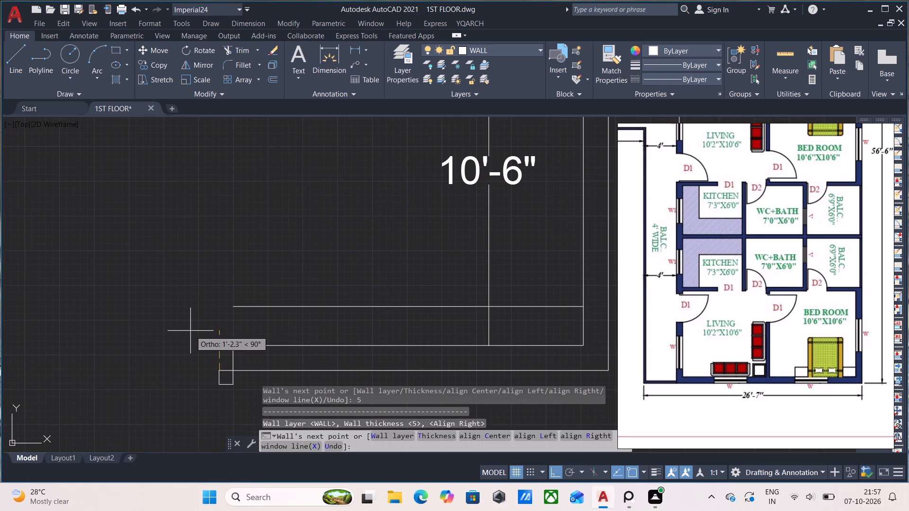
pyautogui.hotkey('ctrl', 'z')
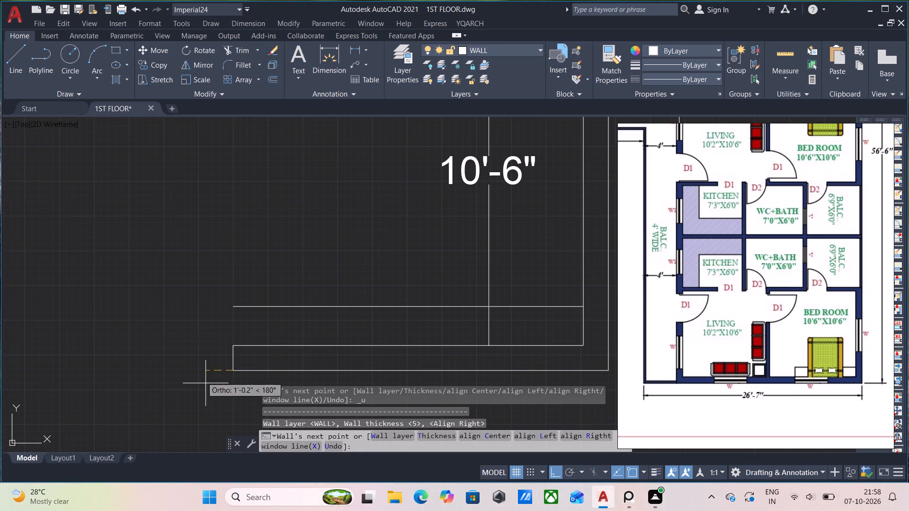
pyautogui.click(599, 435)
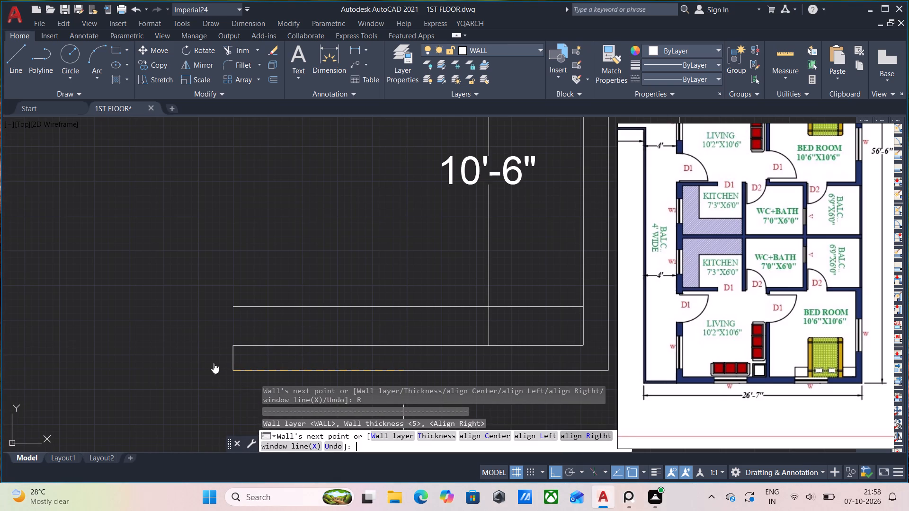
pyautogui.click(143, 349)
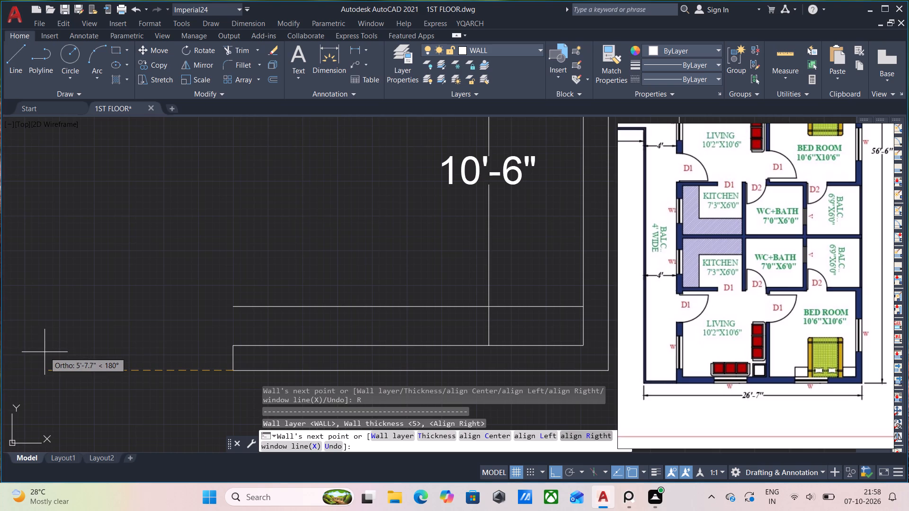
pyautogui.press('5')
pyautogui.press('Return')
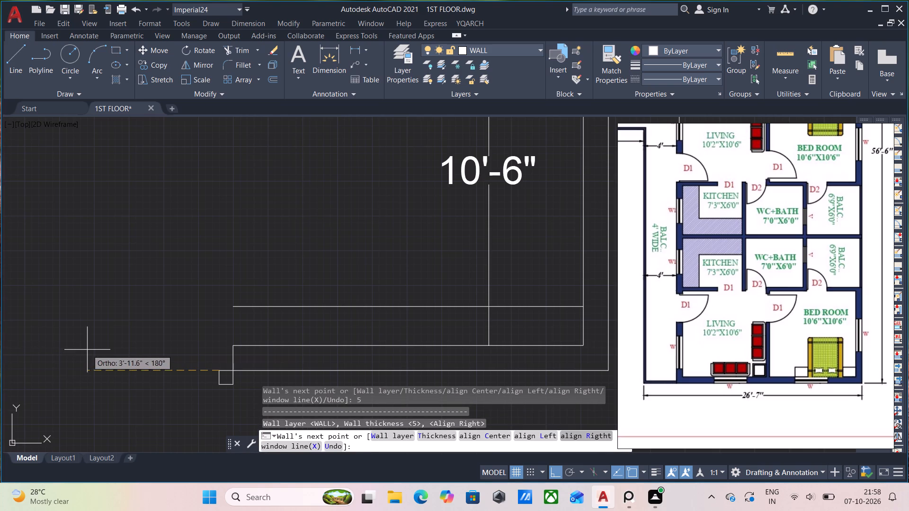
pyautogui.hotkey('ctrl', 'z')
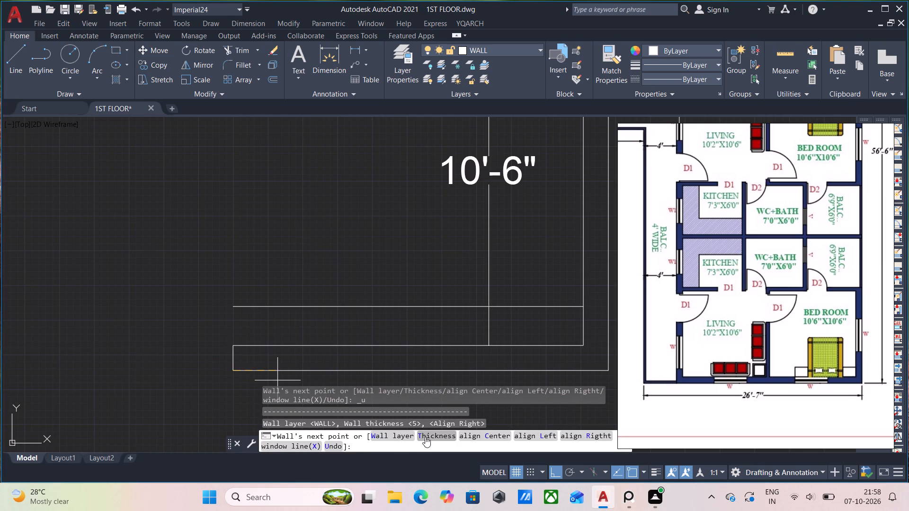
# Extend the bottom wall 5" leftward from its lower-left corner using a 9" thick, left-aligned wall.
pyautogui.click(426, 436)
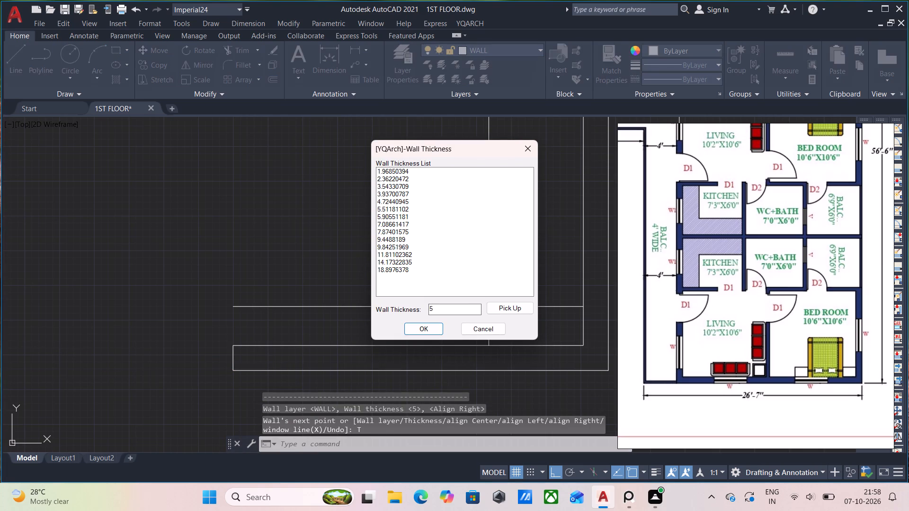
pyautogui.click(462, 309)
pyautogui.press('BackSpace')
pyautogui.press('9')
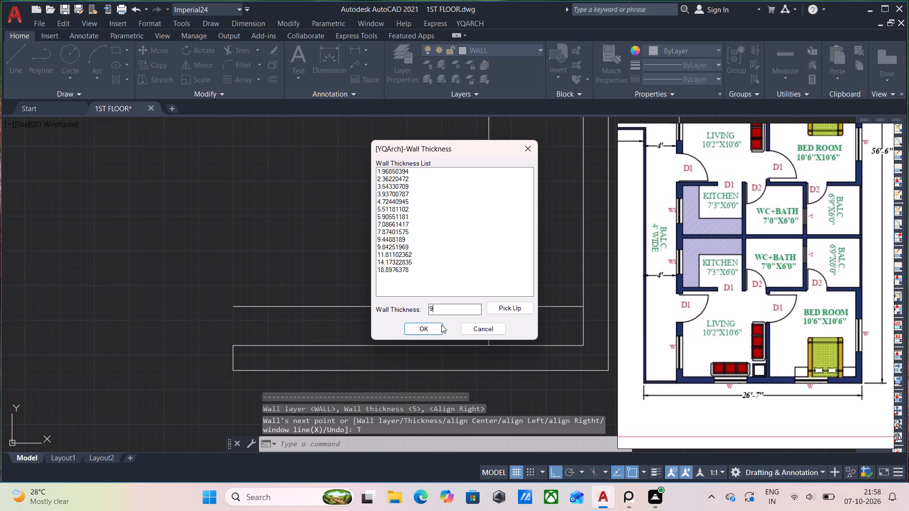
pyautogui.click(437, 325)
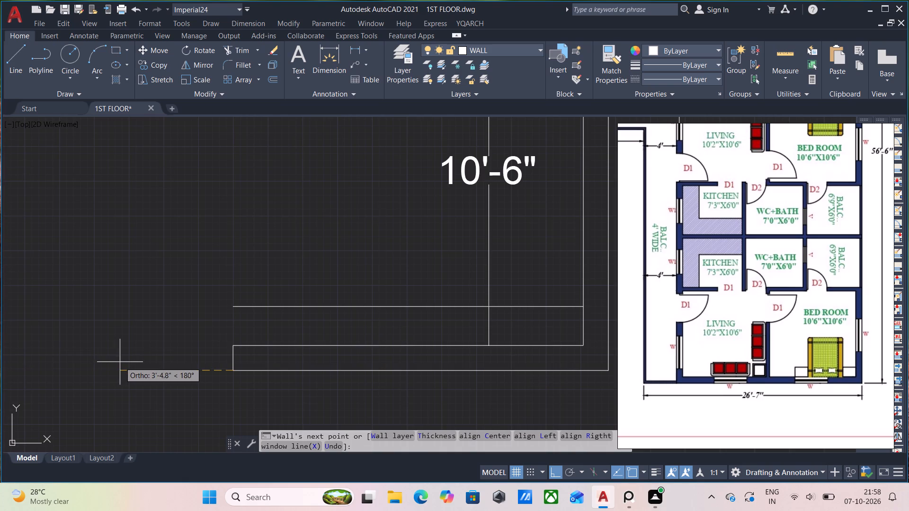
pyautogui.click(543, 433)
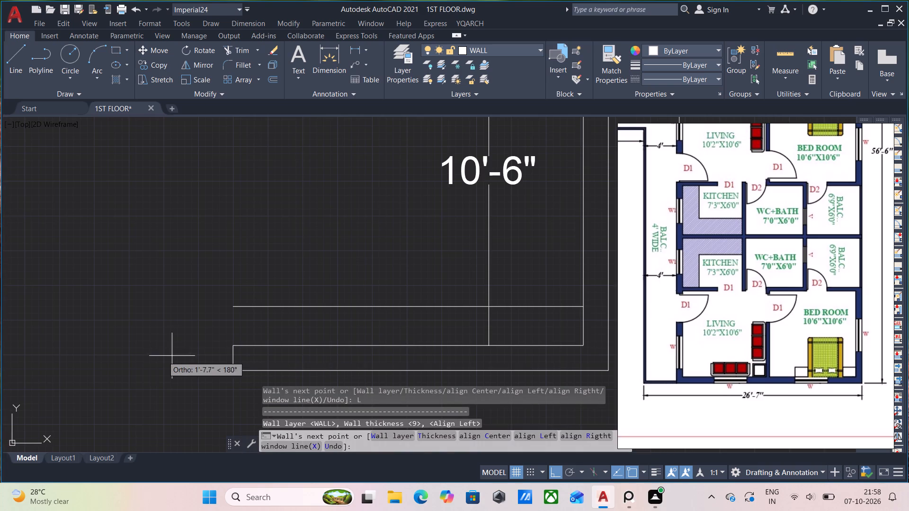
pyautogui.press('5')
pyautogui.press('Return')
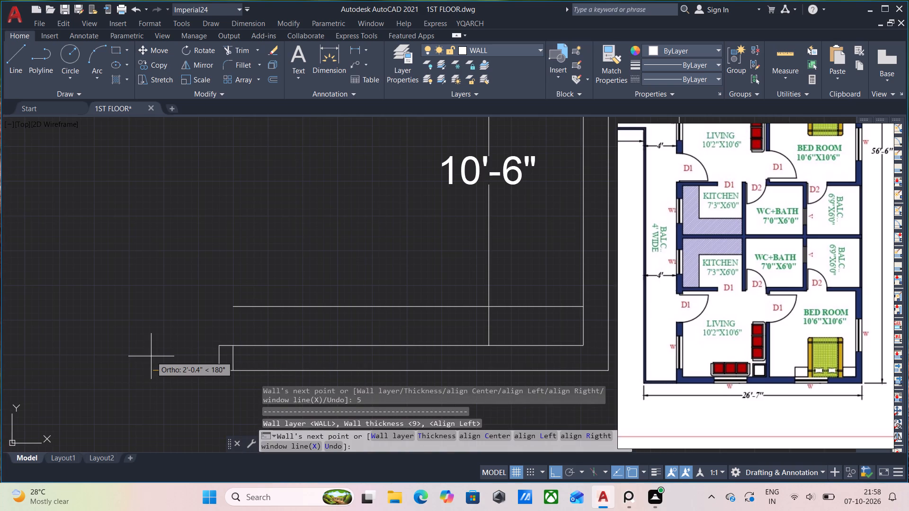
pyautogui.press('Escape')
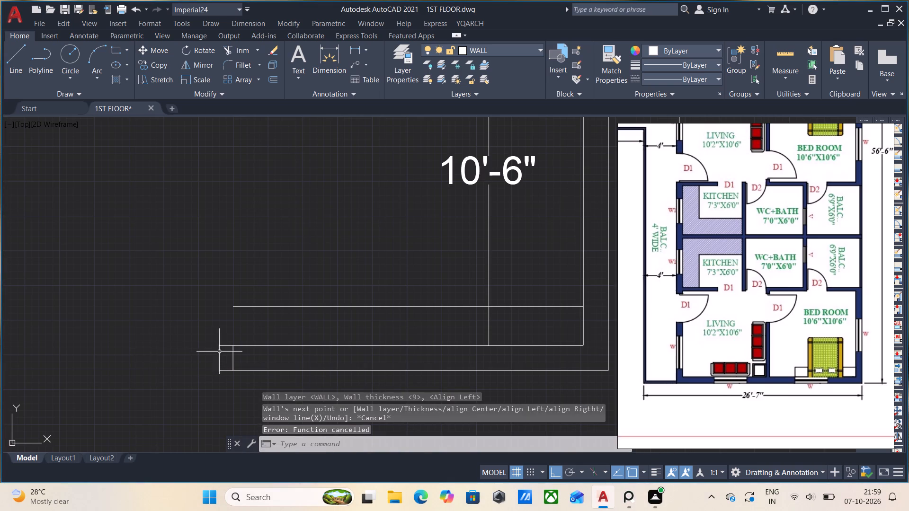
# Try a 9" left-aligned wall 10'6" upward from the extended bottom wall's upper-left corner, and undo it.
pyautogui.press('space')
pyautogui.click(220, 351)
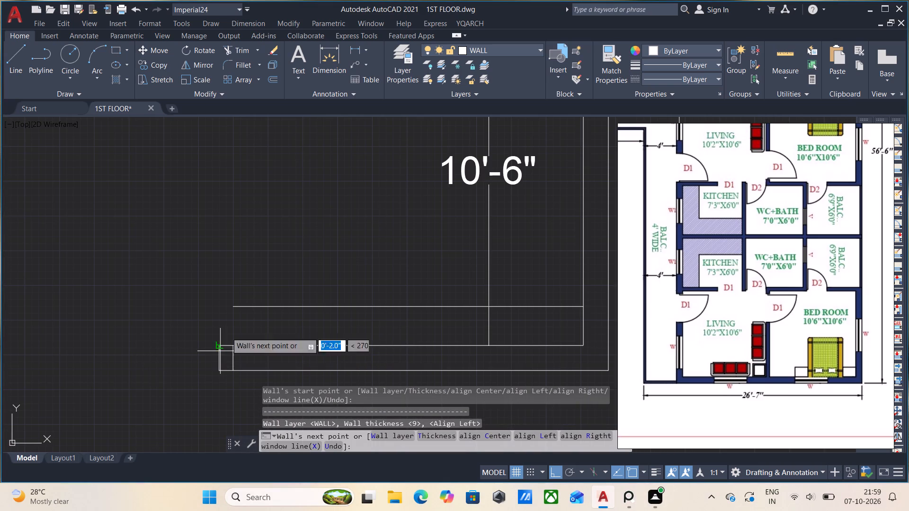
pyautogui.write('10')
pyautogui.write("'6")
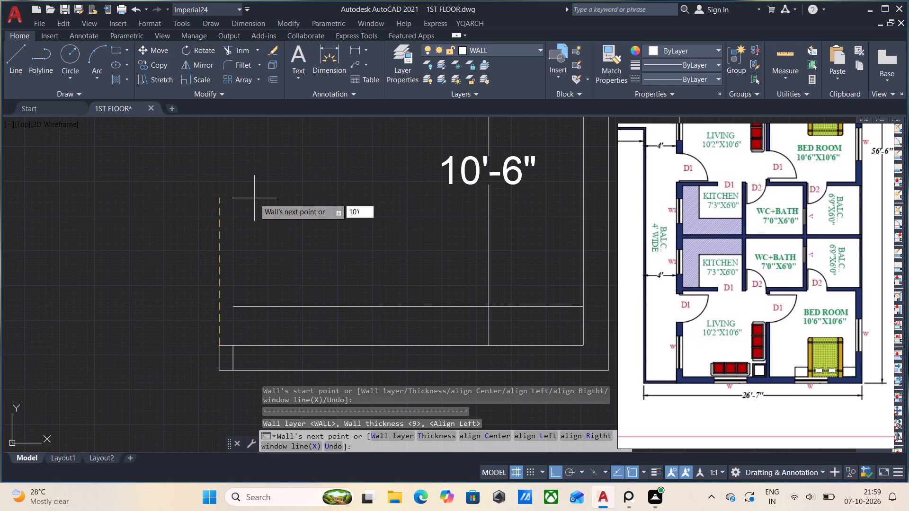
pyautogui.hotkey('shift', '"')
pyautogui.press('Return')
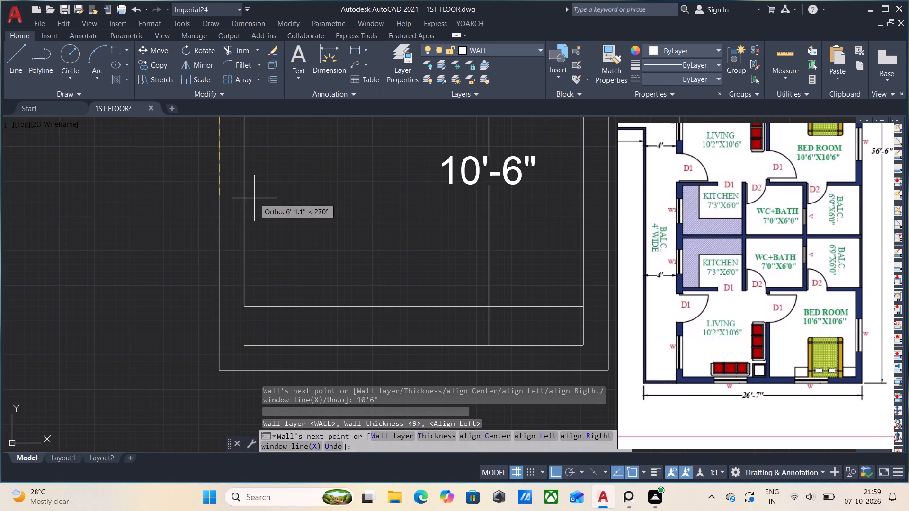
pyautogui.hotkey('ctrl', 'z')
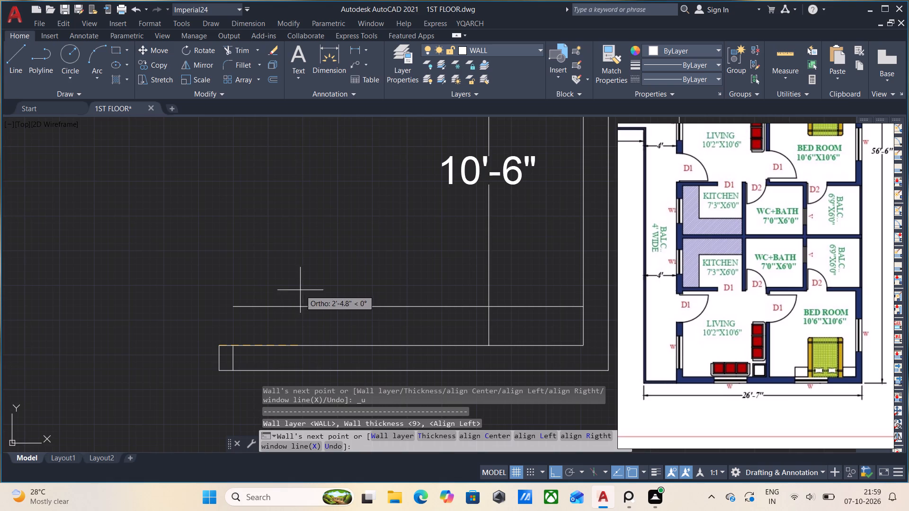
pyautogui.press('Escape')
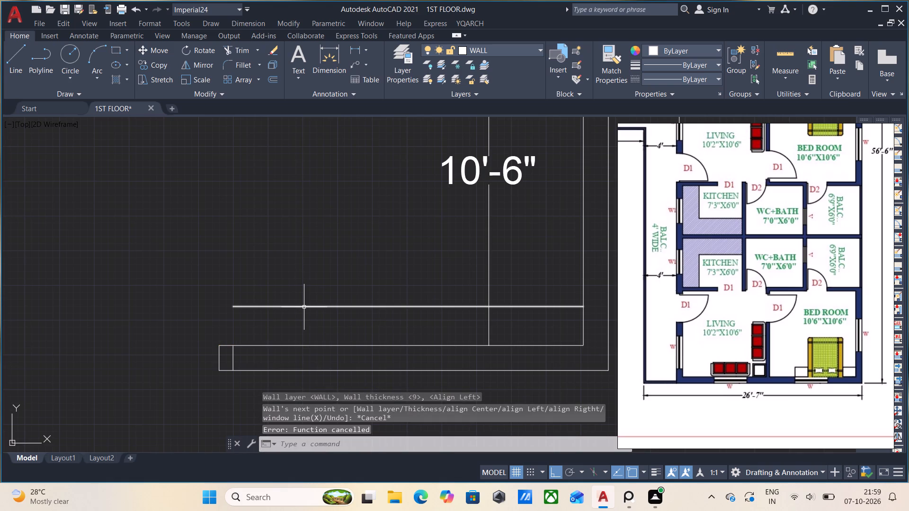
# Delete the horizontal line just above the bottom wall.
pyautogui.click(304, 306)
pyautogui.press('Delete')
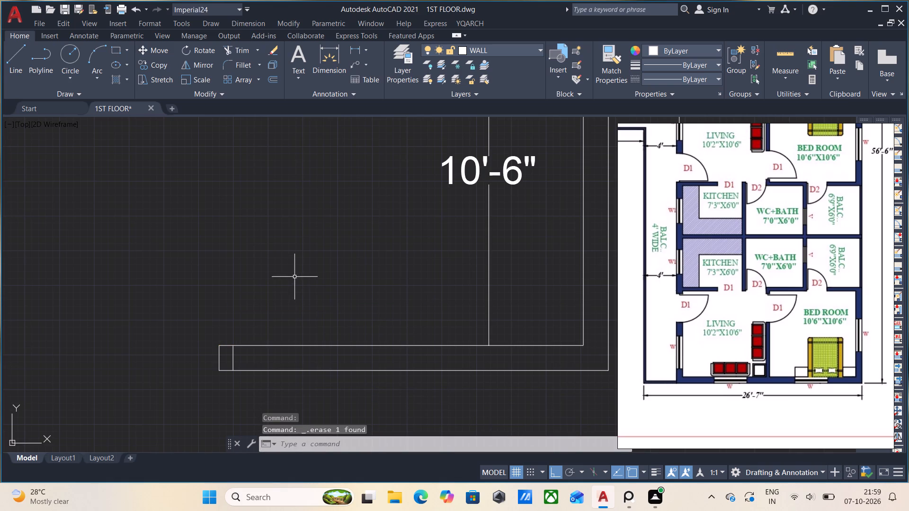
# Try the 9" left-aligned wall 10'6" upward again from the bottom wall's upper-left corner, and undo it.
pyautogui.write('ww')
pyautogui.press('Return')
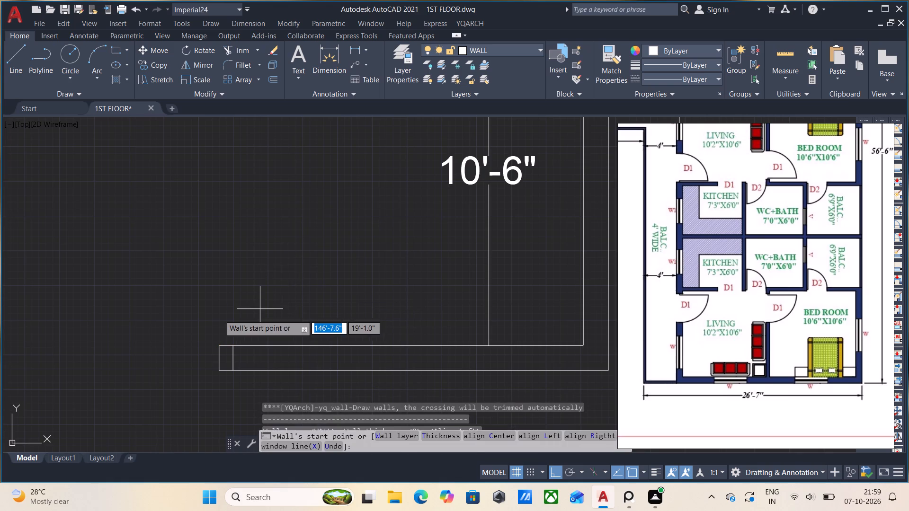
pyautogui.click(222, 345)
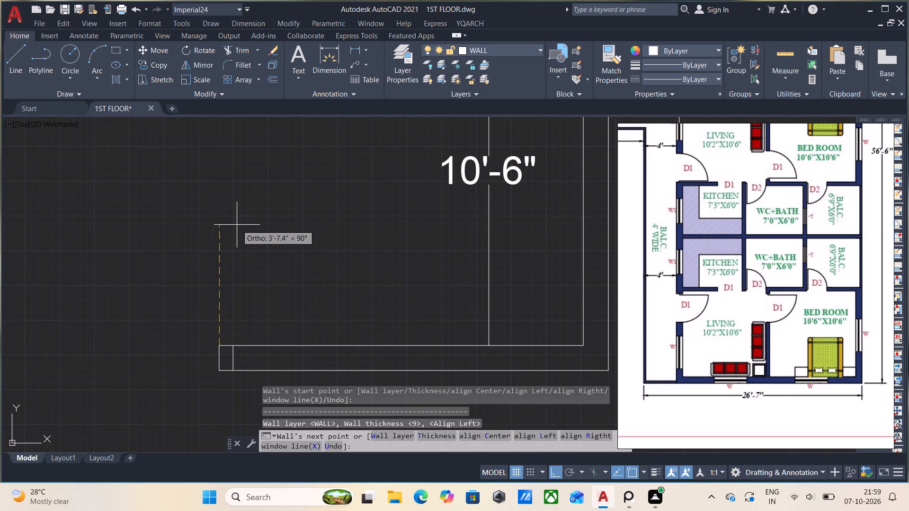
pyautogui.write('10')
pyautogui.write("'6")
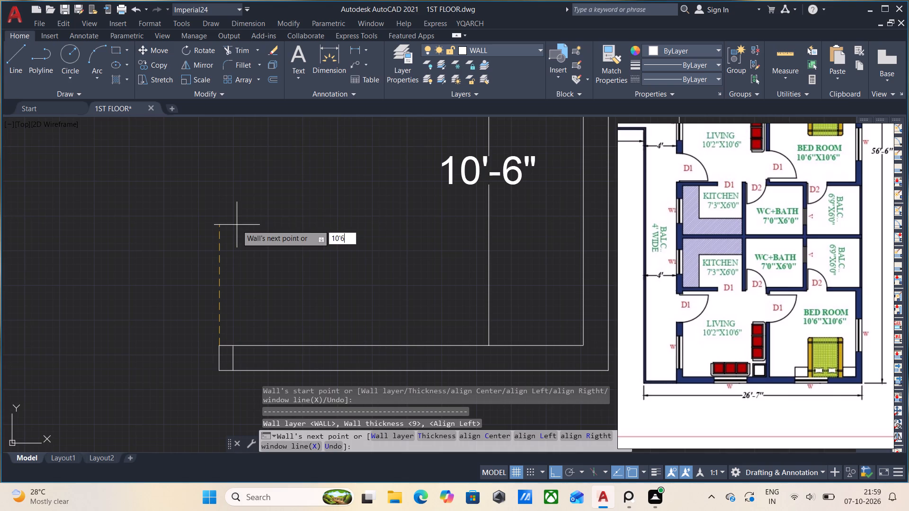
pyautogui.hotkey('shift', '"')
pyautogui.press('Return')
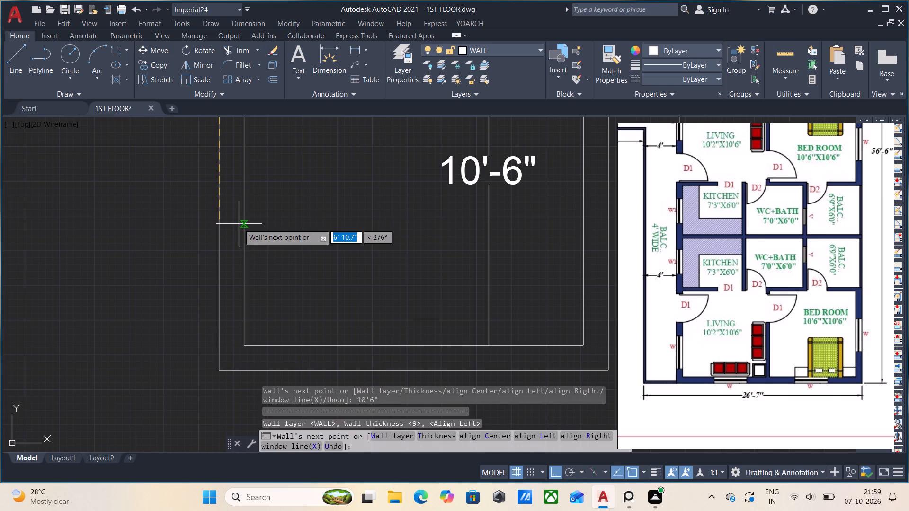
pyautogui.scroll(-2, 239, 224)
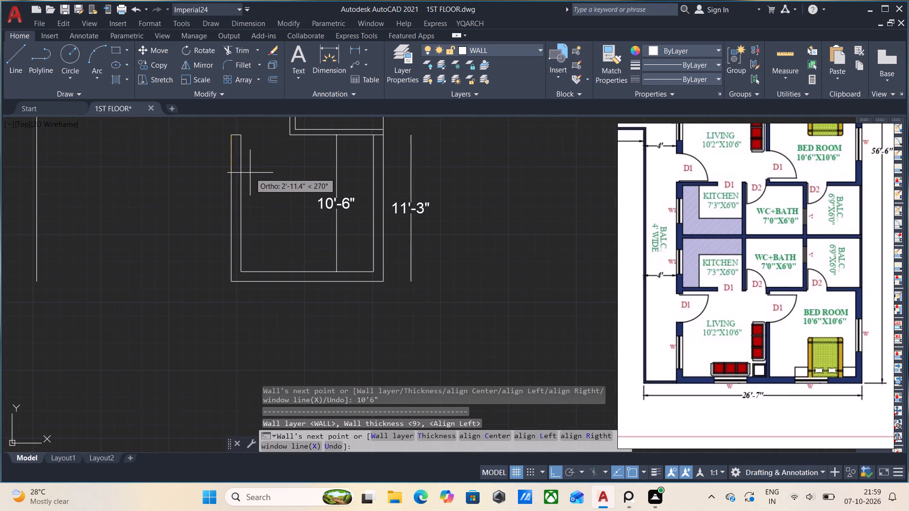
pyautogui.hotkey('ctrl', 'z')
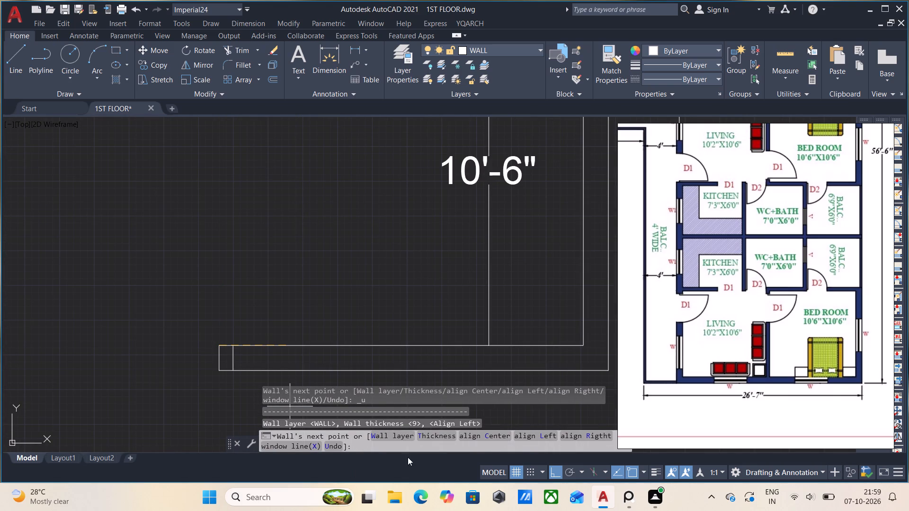
# Draw a 5" thick, left-aligned wall 10'6" upward from the extended bottom wall's upper-left corner.
pyautogui.click(440, 439)
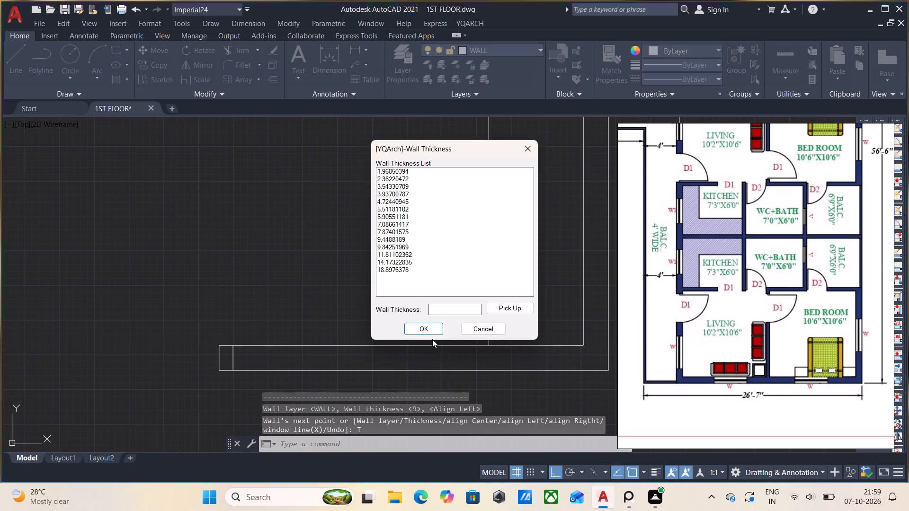
pyautogui.click(451, 313)
pyautogui.press('BackSpace')
pyautogui.press('5')
pyautogui.click(437, 327)
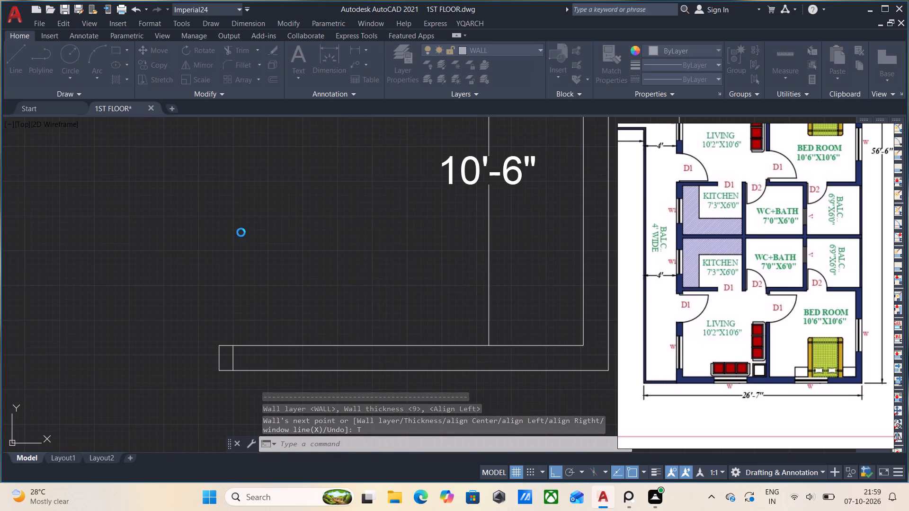
pyautogui.write('10\'6"')
pyautogui.press('Return')
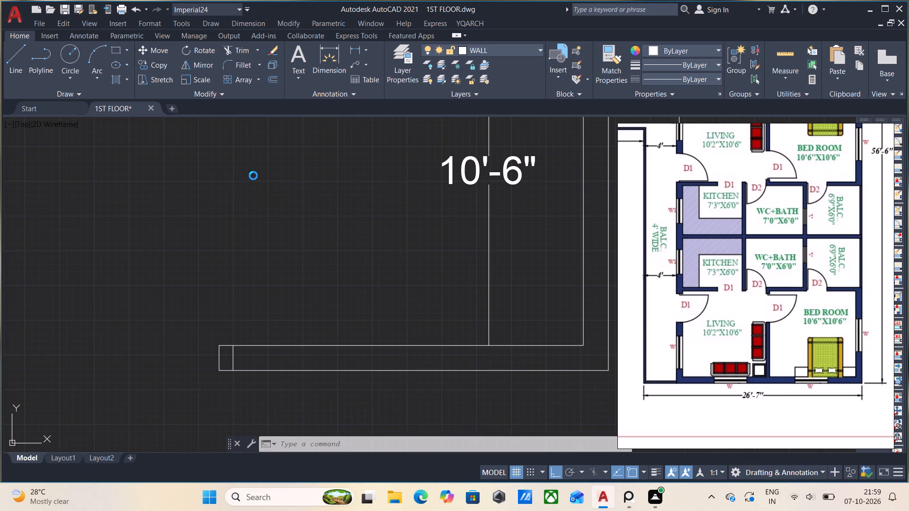
# Continue with a 5" right-aligned wall from the new left wall's top to the lower-left corner of the room walls above.
pyautogui.scroll(-3, 272, 174)
pyautogui.moveTo(272, 177); pyautogui.dragTo(276, 304, button='middle')
pyautogui.scroll(1, 286, 239)
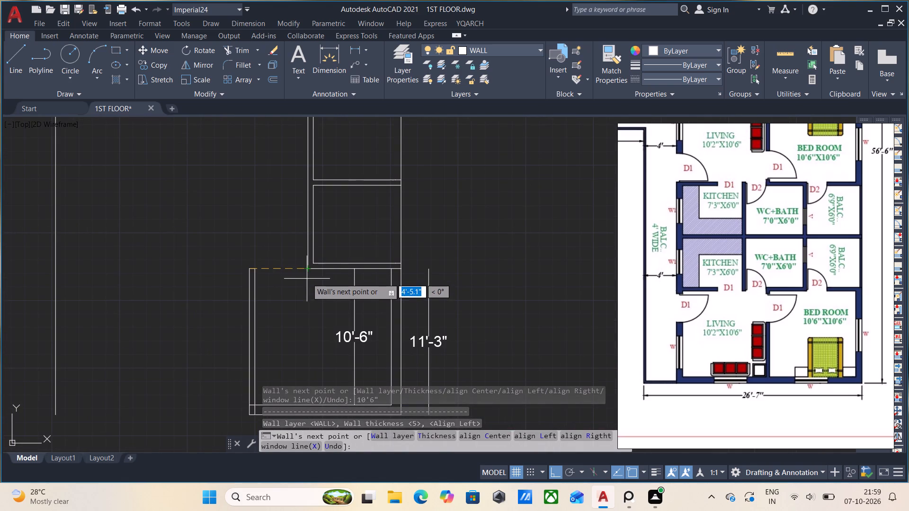
pyautogui.click(592, 433)
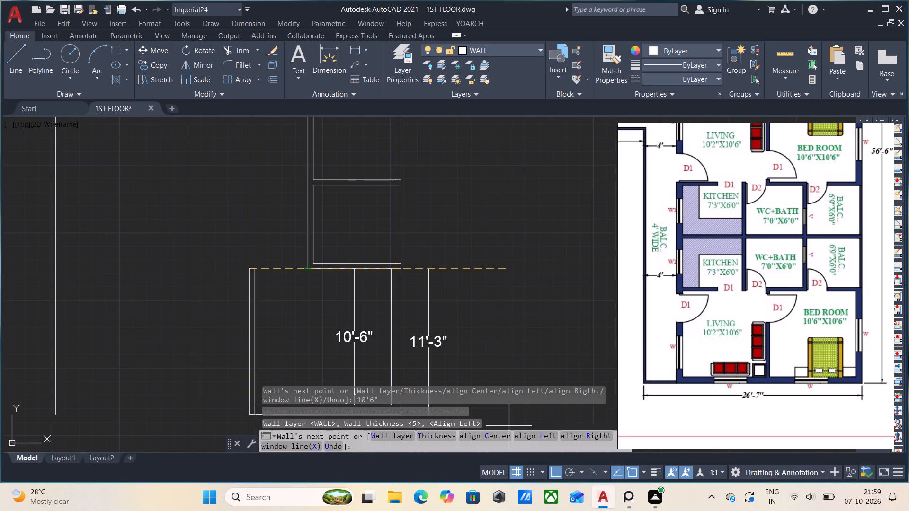
pyautogui.click(309, 266)
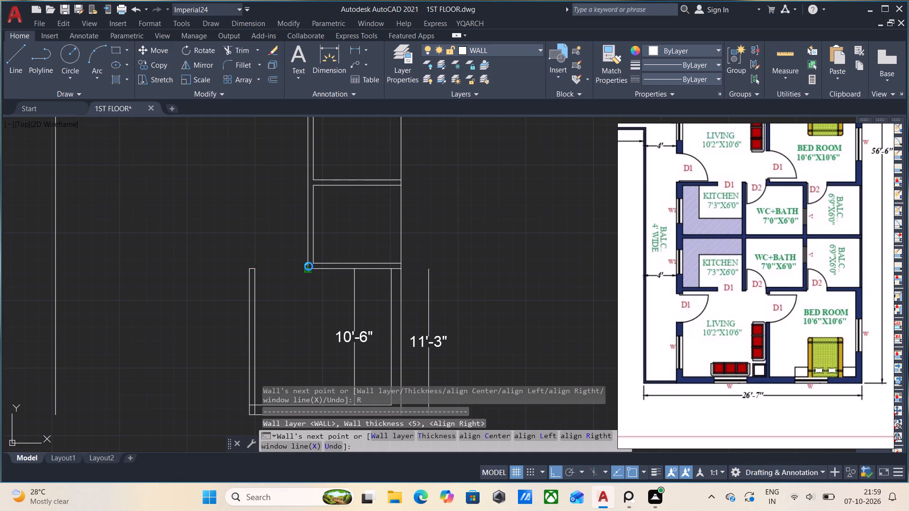
pyautogui.press('Escape')
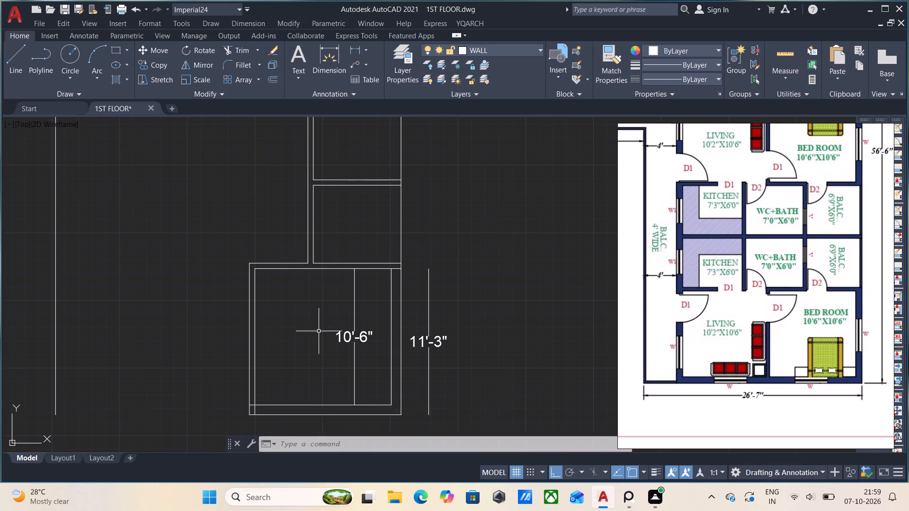
# Quick-measure the inside width and height of the lower bedroom.
pyautogui.click(786, 51)
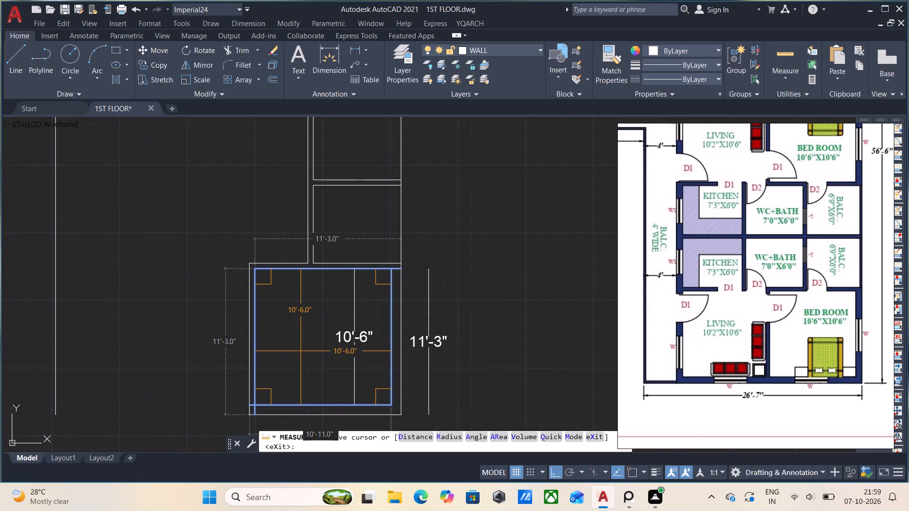
pyautogui.press('Escape')
# Save the drawing.
pyautogui.scroll(-1, 336, 352)
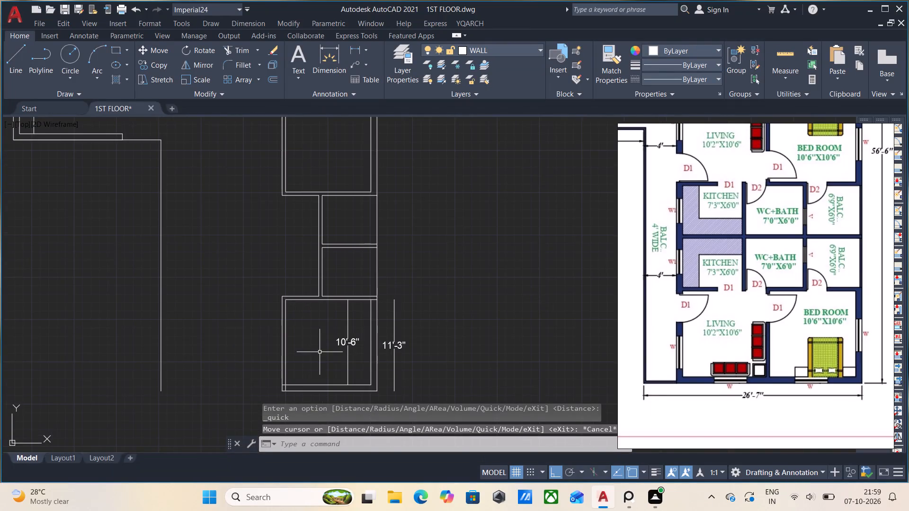
pyautogui.moveTo(321, 352); pyautogui.dragTo(399, 323, button='middle')
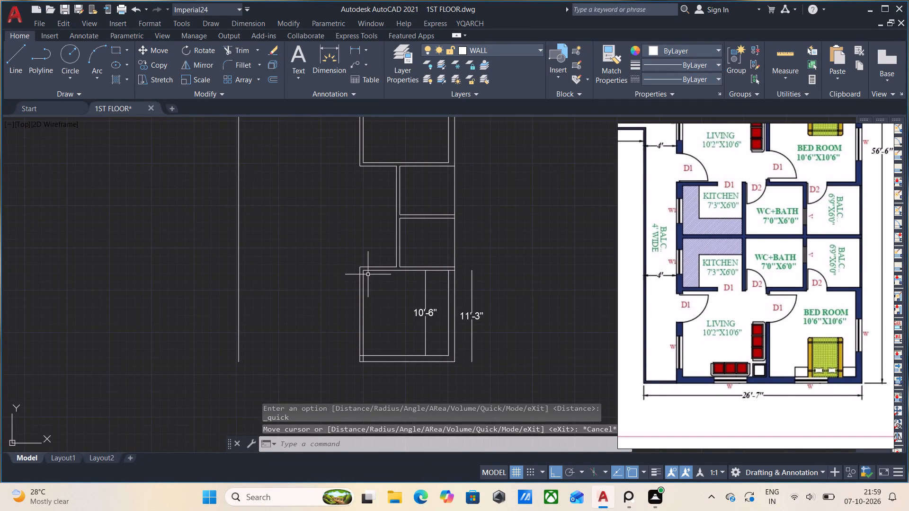
pyautogui.hotkey('ctrl', 's')
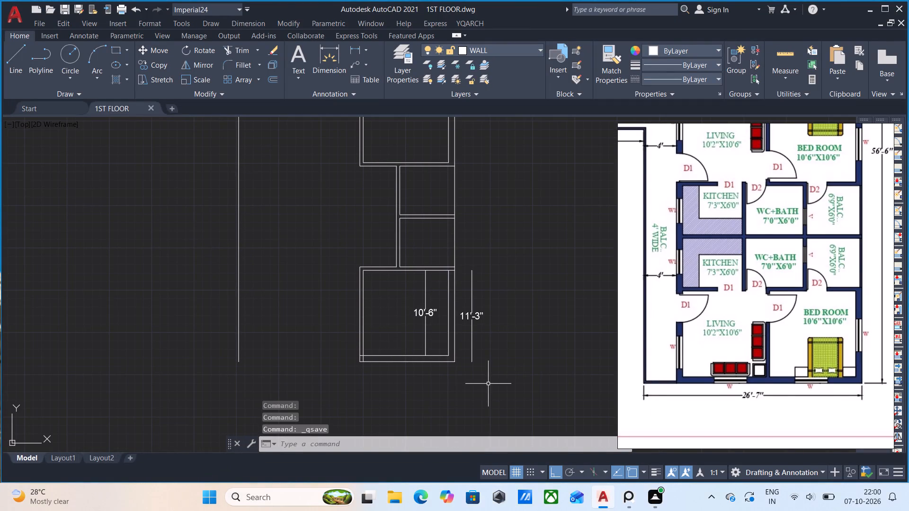
# Delete the 10'-6" and 11'-3" vertical dimensions at the lower bedroom.
pyautogui.click(437, 326)
pyautogui.click(413, 300)
pyautogui.click(499, 337)
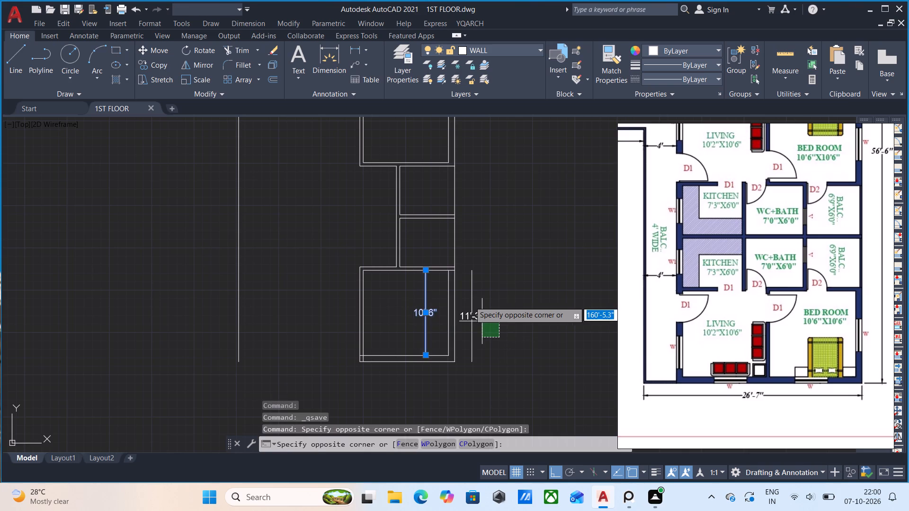
pyautogui.click(464, 287)
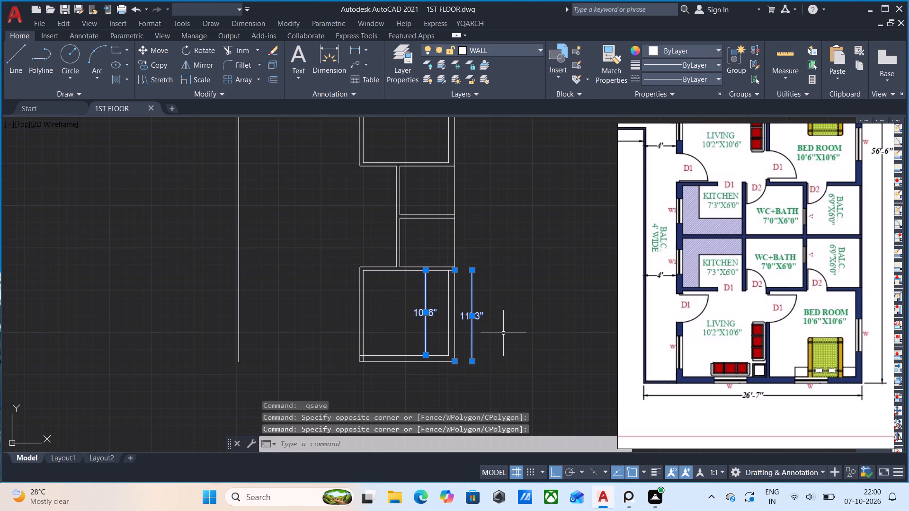
pyautogui.press('Delete')
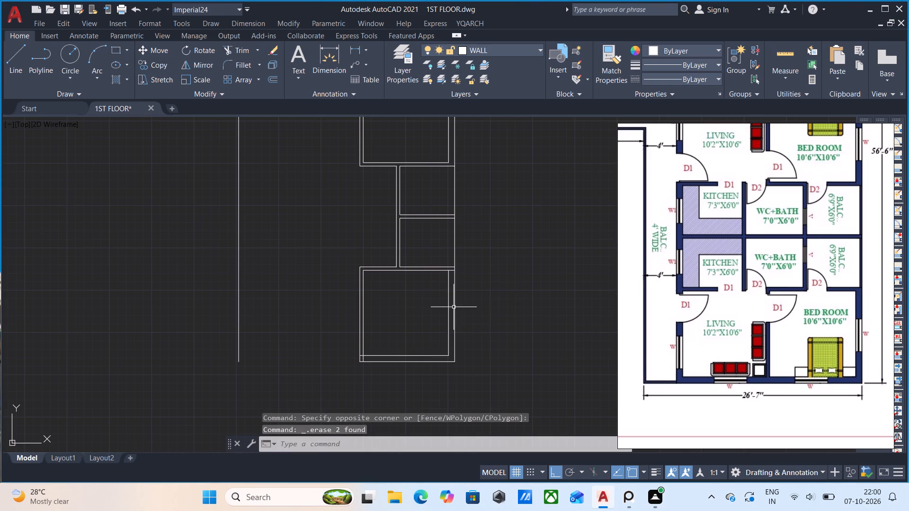
# Trim the wall-line crossings around the lower bedroom and at its upper-right corner with the double-line scissor command.
pyautogui.write('tx')
pyautogui.press('Return')
pyautogui.click(491, 370)
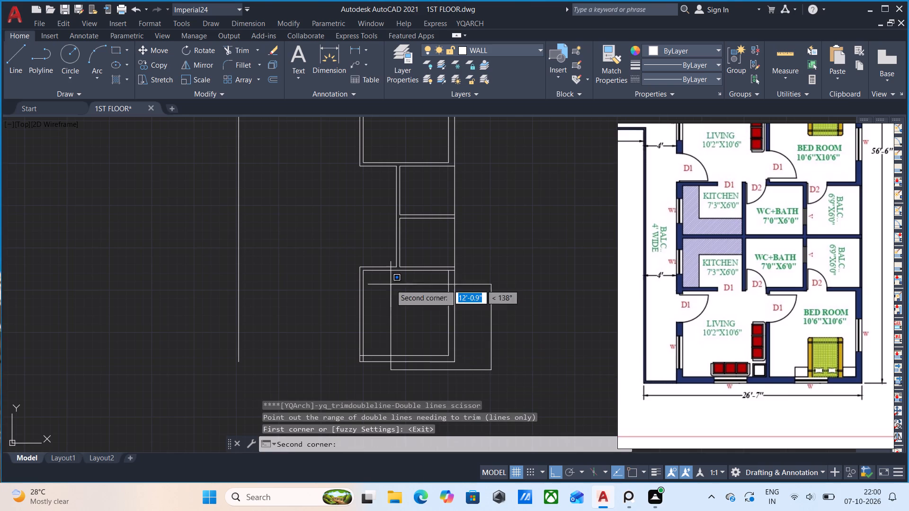
pyautogui.click(350, 270)
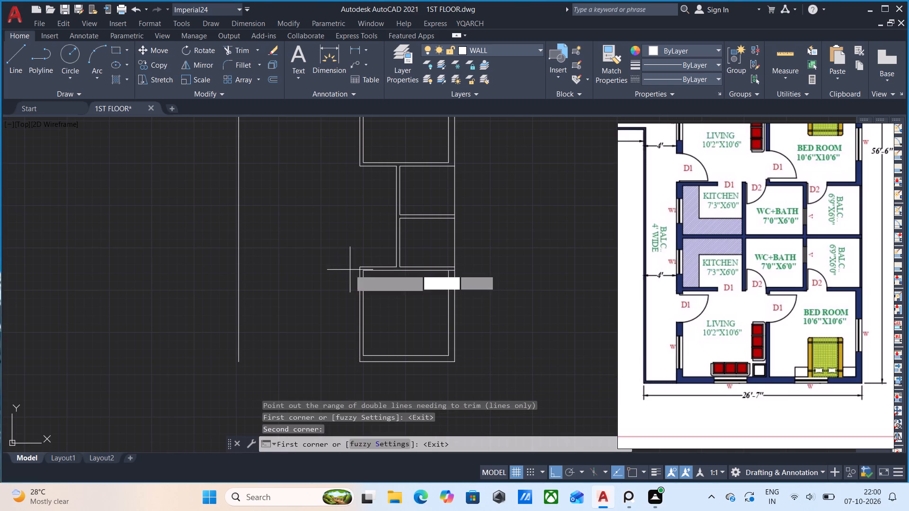
pyautogui.click(470, 321)
pyautogui.click(410, 252)
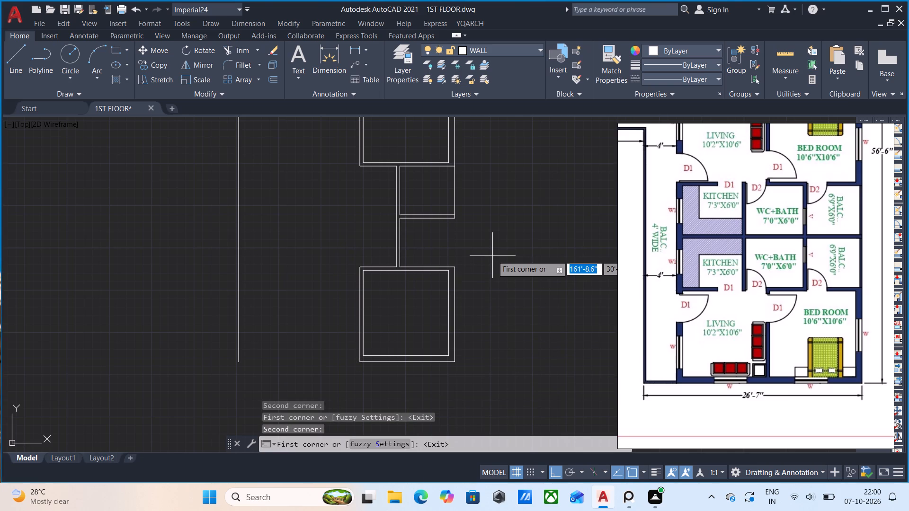
# Draw a vertical line from the lower bedroom's upper-right outer corner up to the right end of the horizontal wall above.
pyautogui.press('l')
pyautogui.press('Return')
pyautogui.press('Escape')
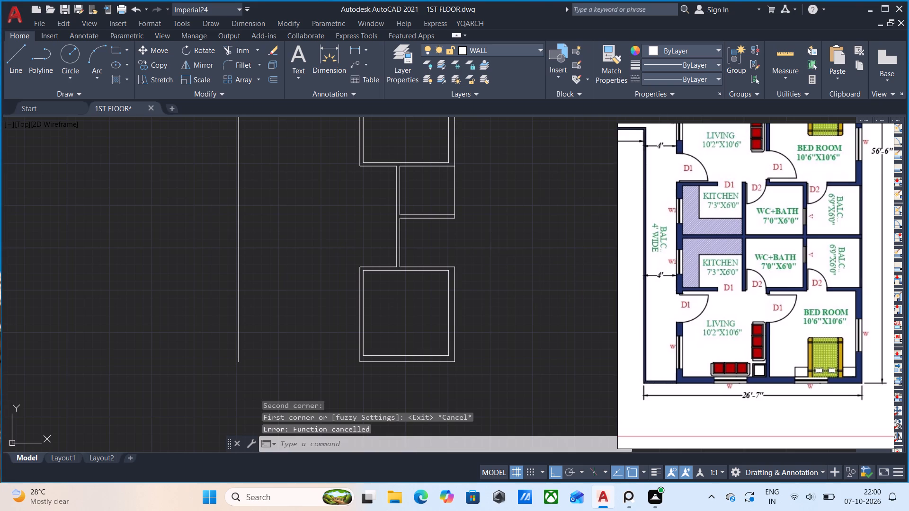
pyautogui.press('l')
pyautogui.press('Return')
pyautogui.click(452, 266)
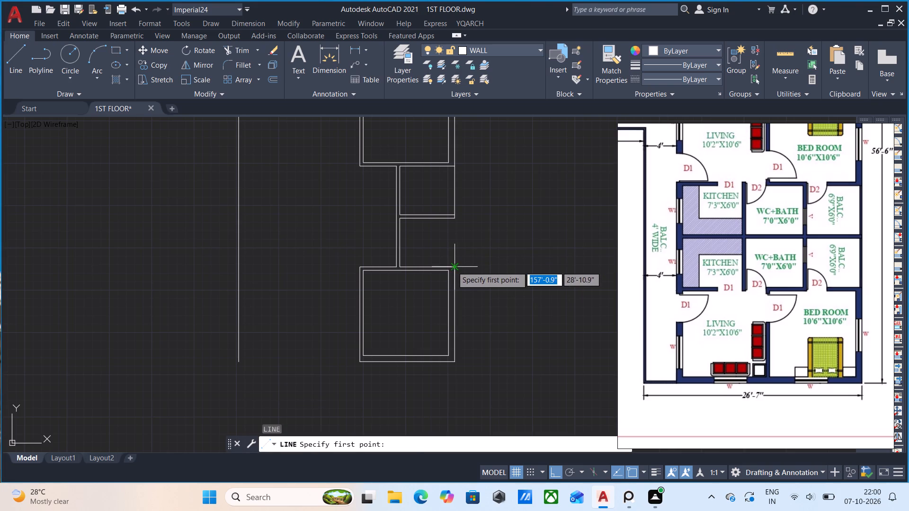
pyautogui.click(454, 220)
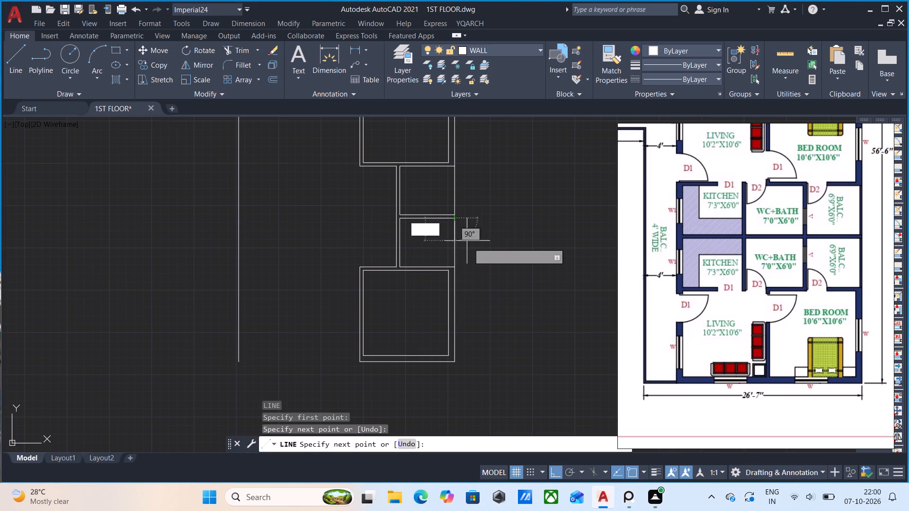
pyautogui.press('Escape')
# Start a 9" thick, right-aligned wall at the lower bedroom's lower-left outer corner.
pyautogui.scroll(-1, 423, 370)
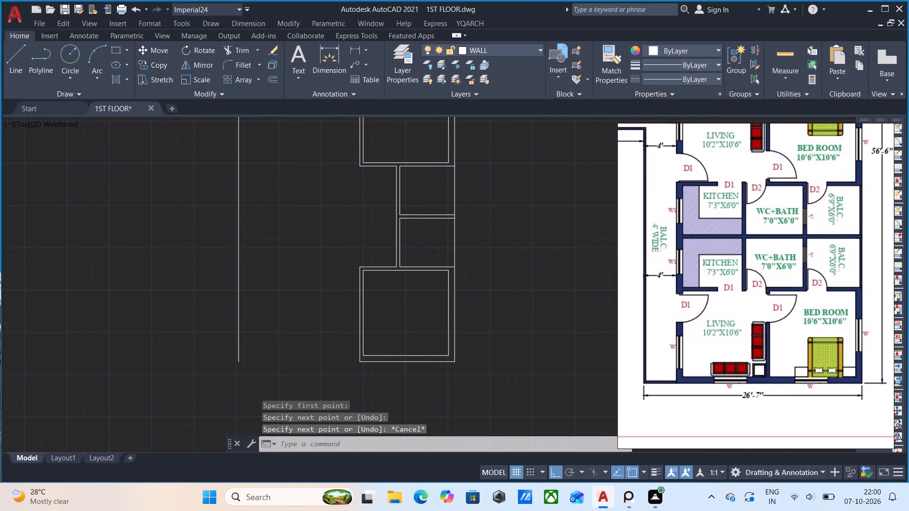
pyautogui.moveTo(422, 363); pyautogui.dragTo(458, 354, button='middle')
pyautogui.scroll(1, 415, 360)
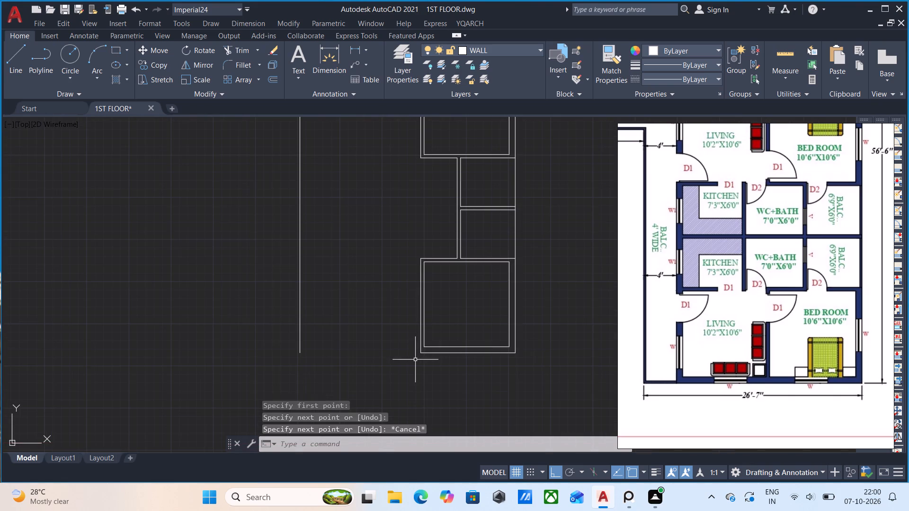
pyautogui.scroll(1, 416, 358)
pyautogui.scroll(-1, 415, 339)
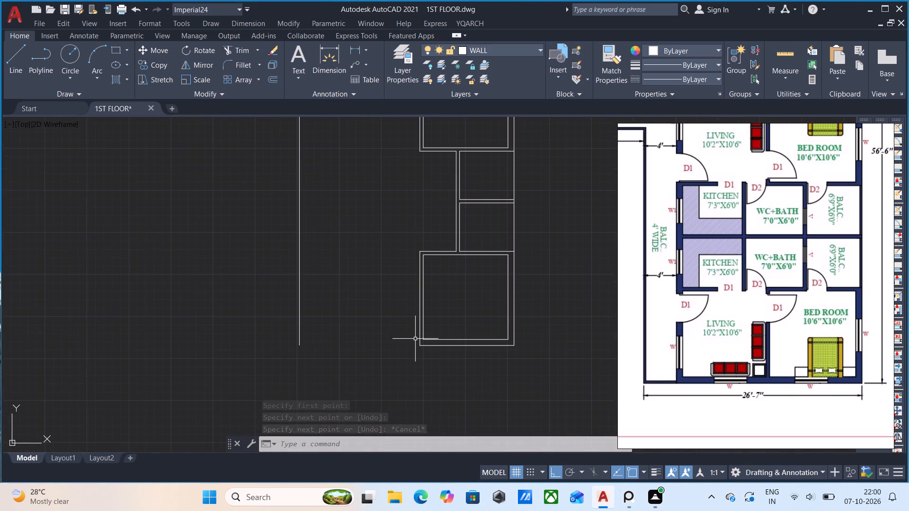
pyautogui.scroll(1, 416, 355)
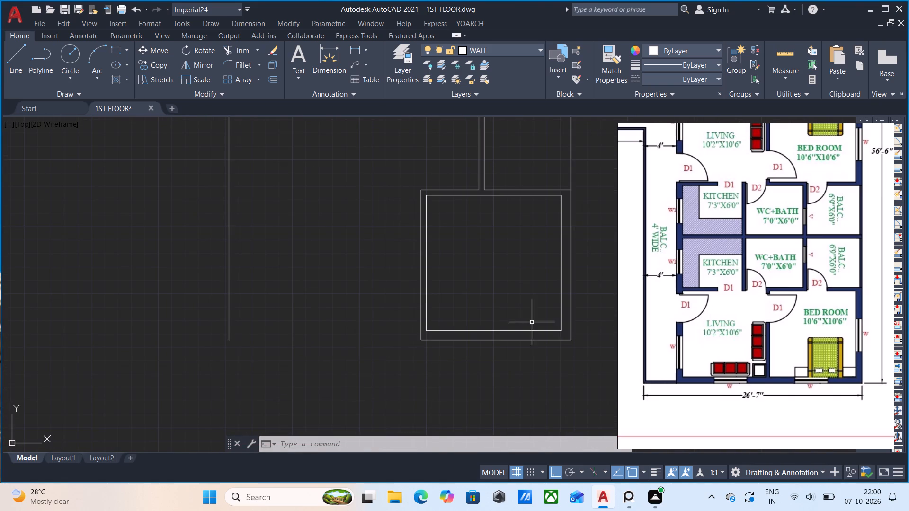
pyautogui.scroll(1, 481, 353)
pyautogui.write('ww')
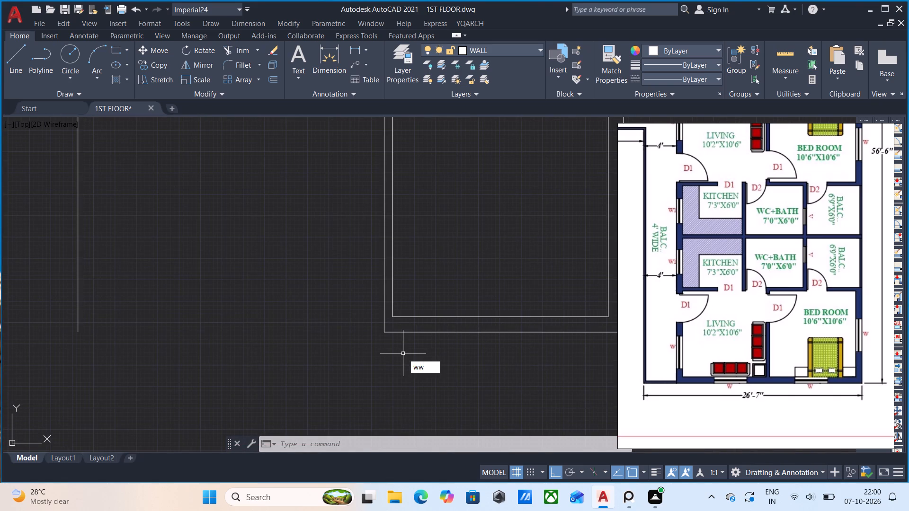
pyautogui.press('Return')
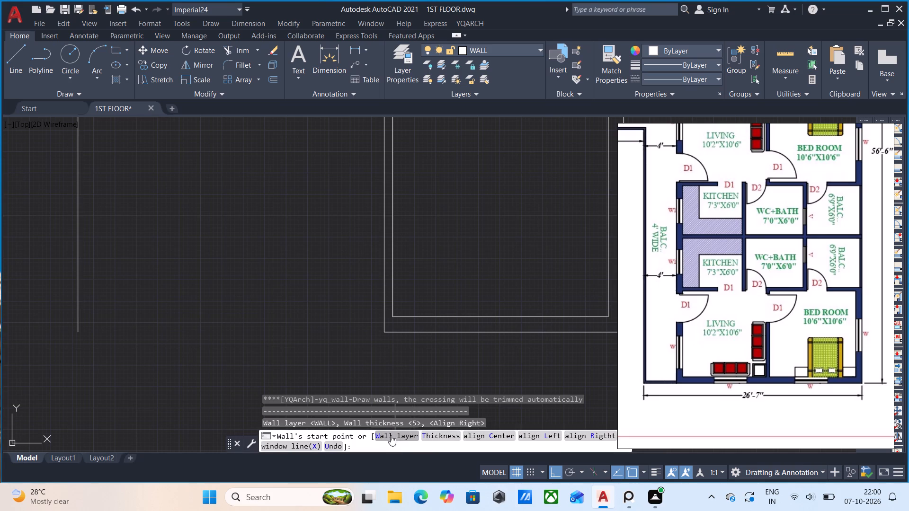
pyautogui.click(434, 438)
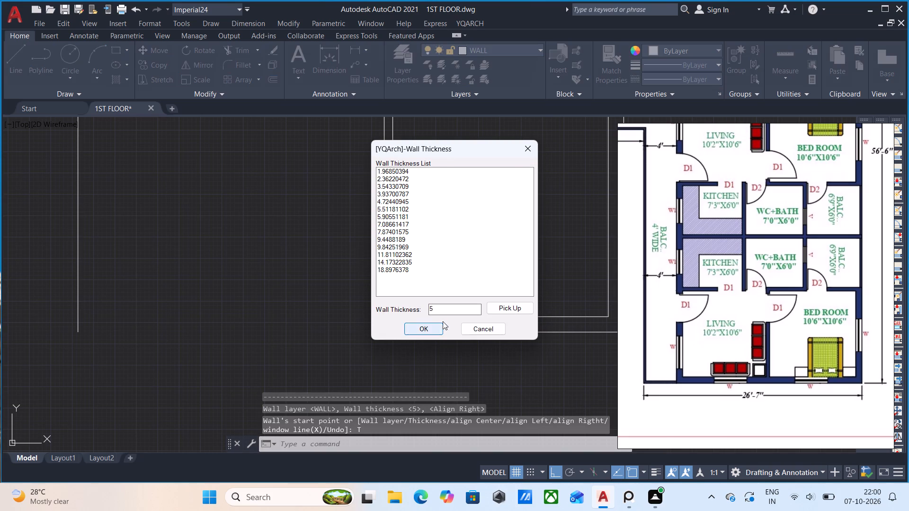
pyautogui.click(451, 312)
pyautogui.press('BackSpace')
pyautogui.press('9')
pyautogui.click(434, 331)
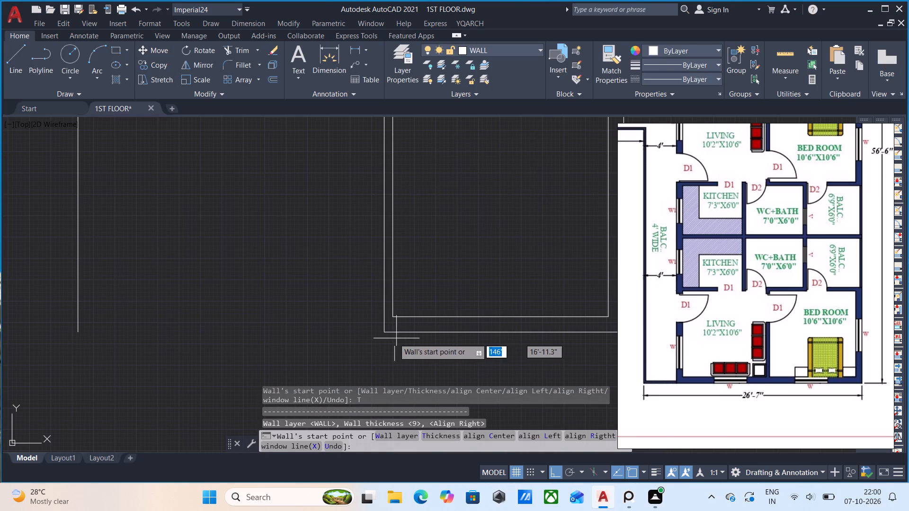
pyautogui.click(384, 332)
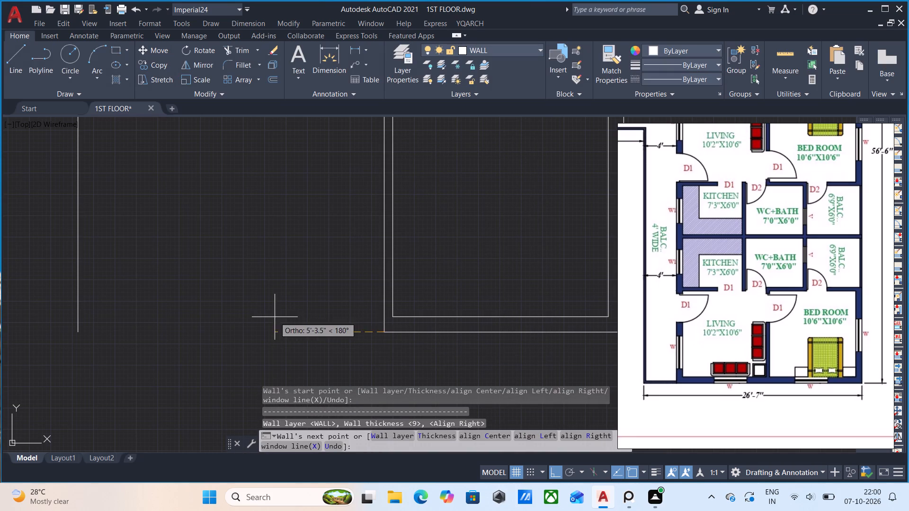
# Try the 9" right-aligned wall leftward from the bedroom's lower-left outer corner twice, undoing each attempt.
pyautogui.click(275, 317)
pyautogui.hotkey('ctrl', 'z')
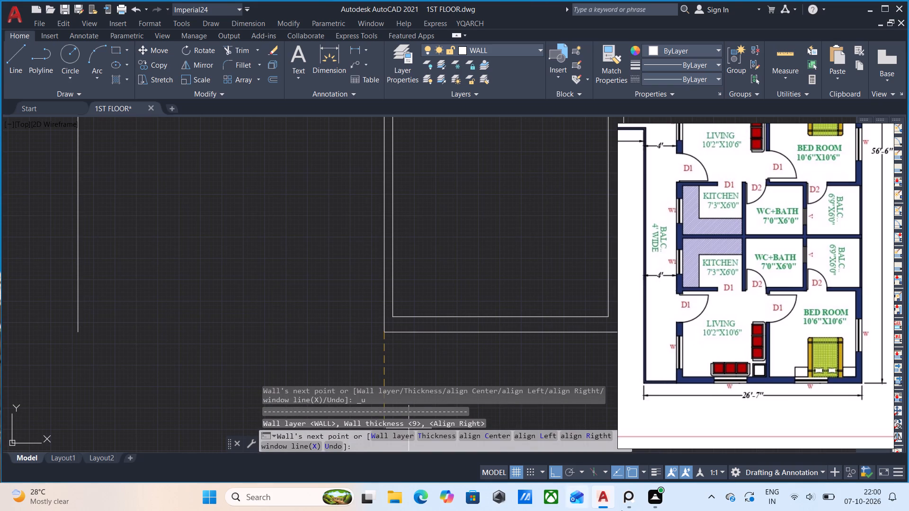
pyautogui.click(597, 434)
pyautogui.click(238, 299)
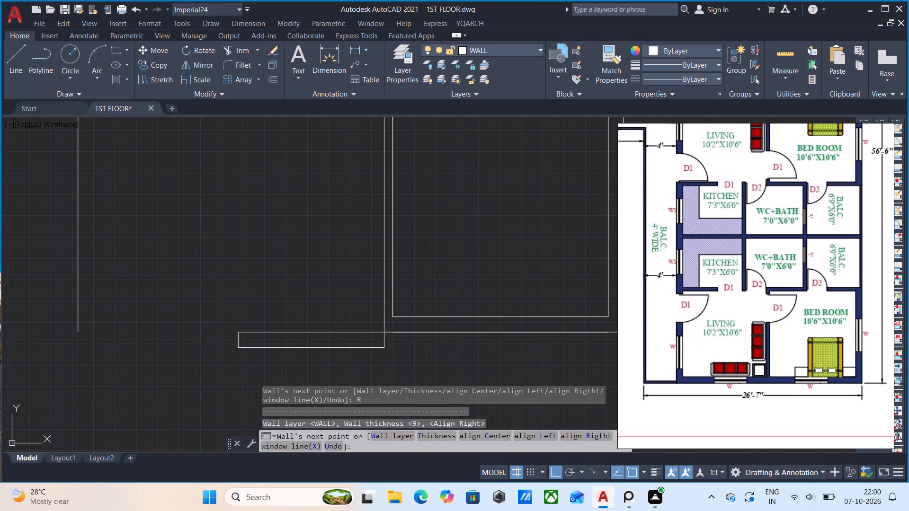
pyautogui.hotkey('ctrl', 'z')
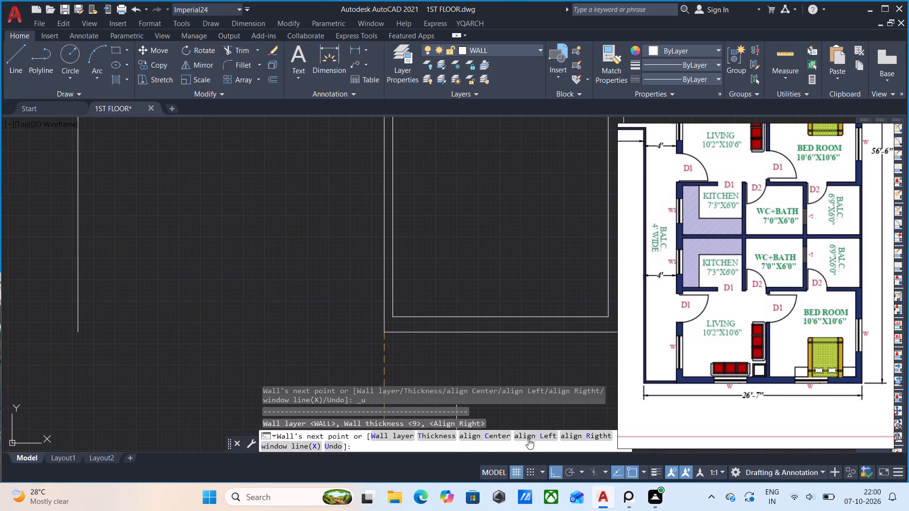
# Draw a 9" thick, left-aligned wall 10'2" leftward from the lower bedroom's lower-left outer corner, following the reference plan's living room width.
pyautogui.click(533, 432)
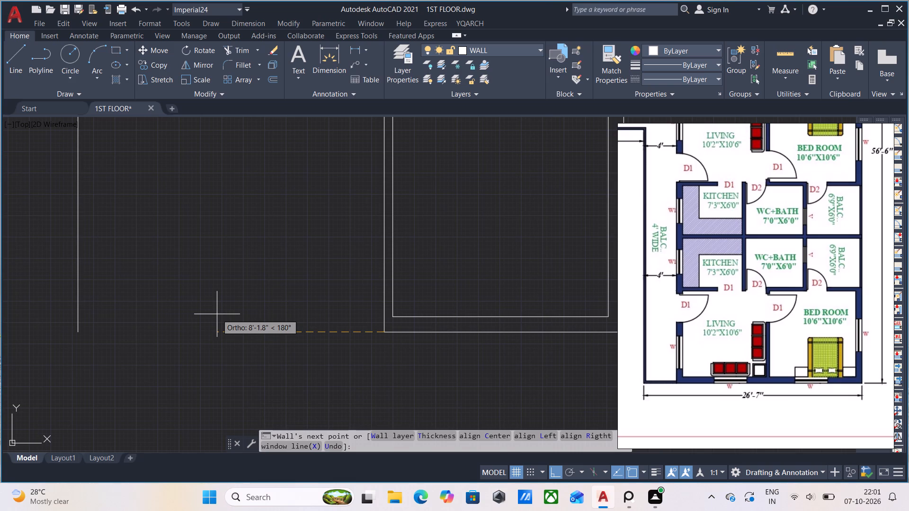
pyautogui.write('10')
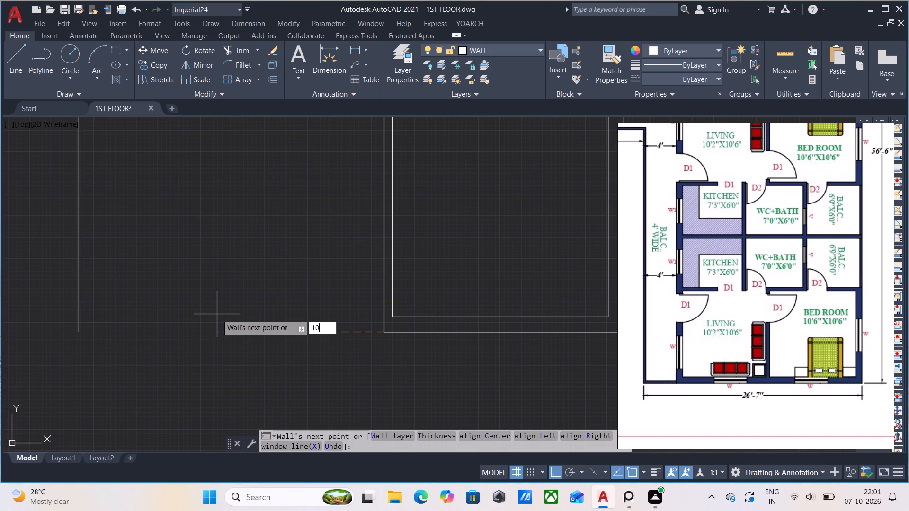
pyautogui.scroll(2, 731, 282)
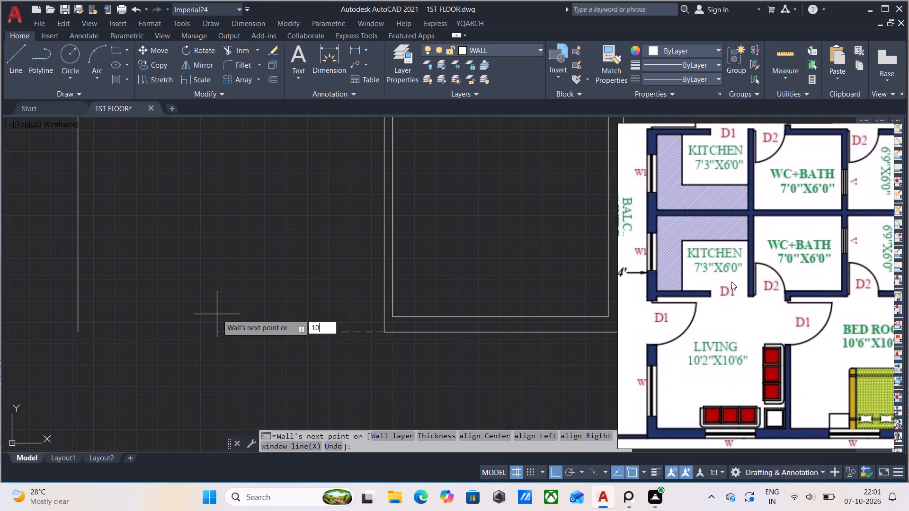
pyautogui.scroll(-4, 732, 281)
pyautogui.scroll(2, 732, 281)
pyautogui.moveTo(735, 255); pyautogui.dragTo(747, 430, button='middle')
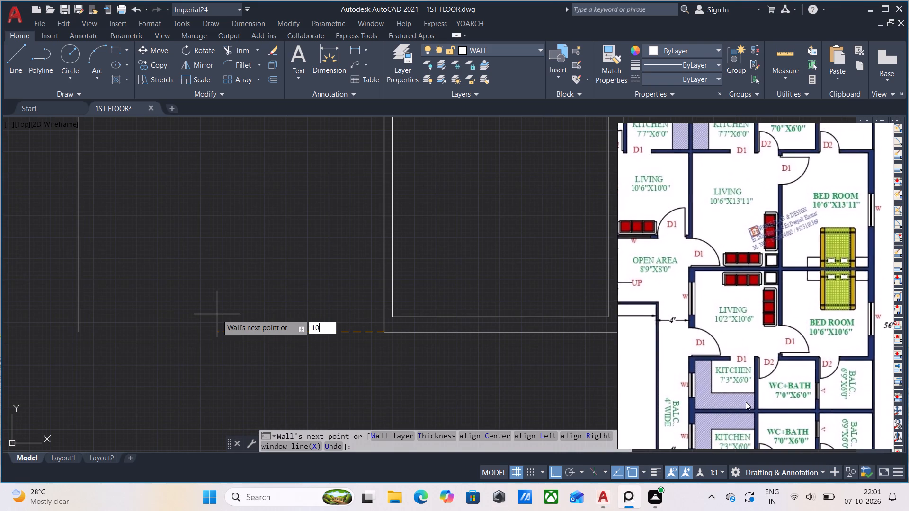
pyautogui.scroll(-2, 751, 332)
pyautogui.scroll(2, 760, 210)
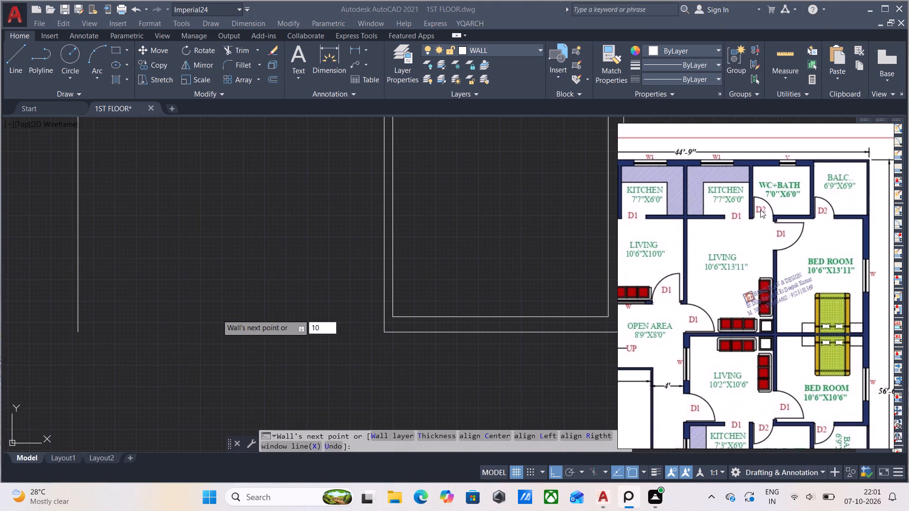
pyautogui.scroll(-3, 766, 240)
pyautogui.moveTo(764, 318); pyautogui.dragTo(754, 293, button='middle')
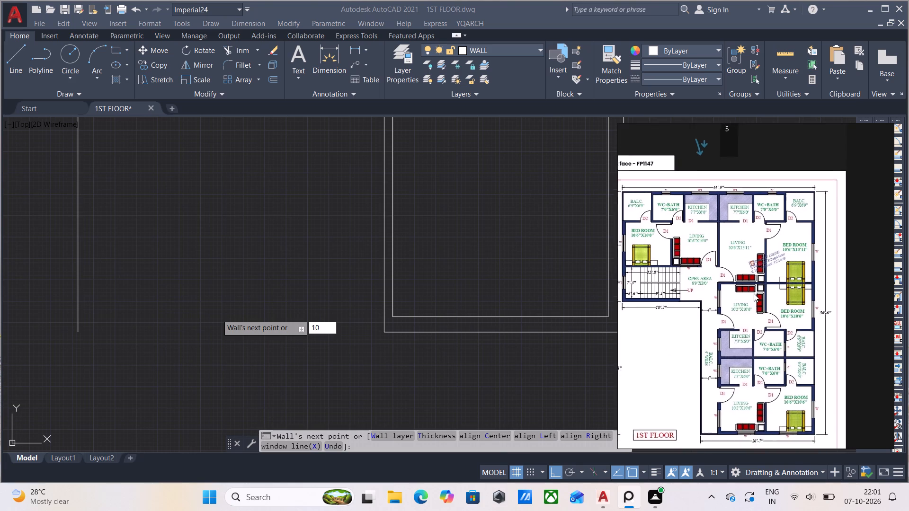
pyautogui.moveTo(754, 293); pyautogui.dragTo(748, 268, button='middle')
pyautogui.scroll(3, 760, 378)
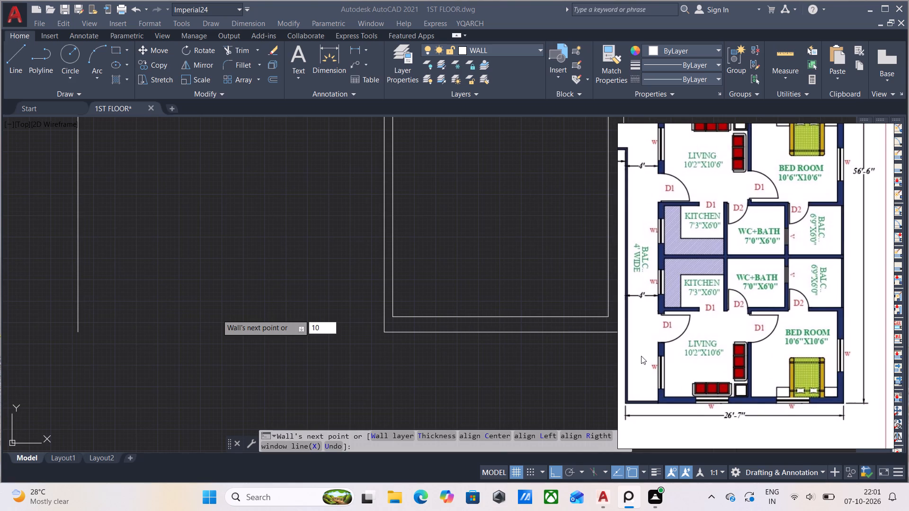
pyautogui.click(335, 322)
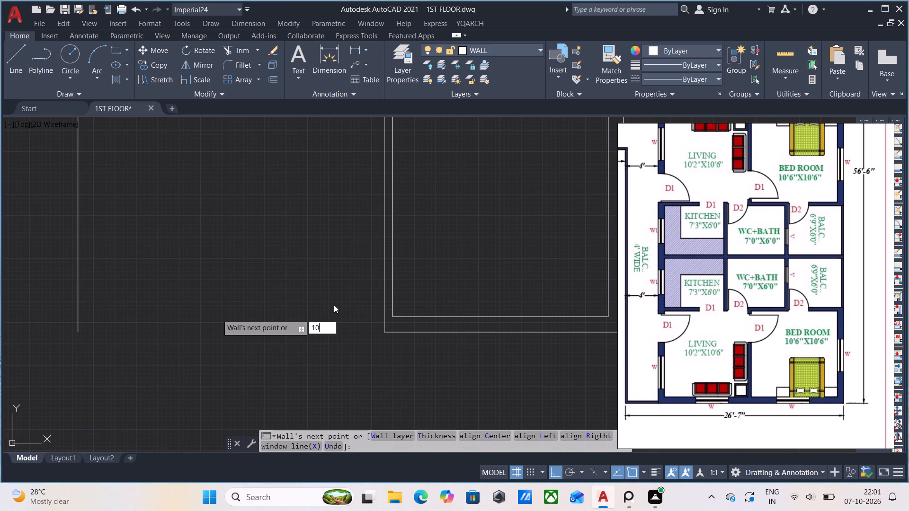
pyautogui.press("'")
pyautogui.press('2')
pyautogui.hotkey('shift', '"')
pyautogui.press('Return')
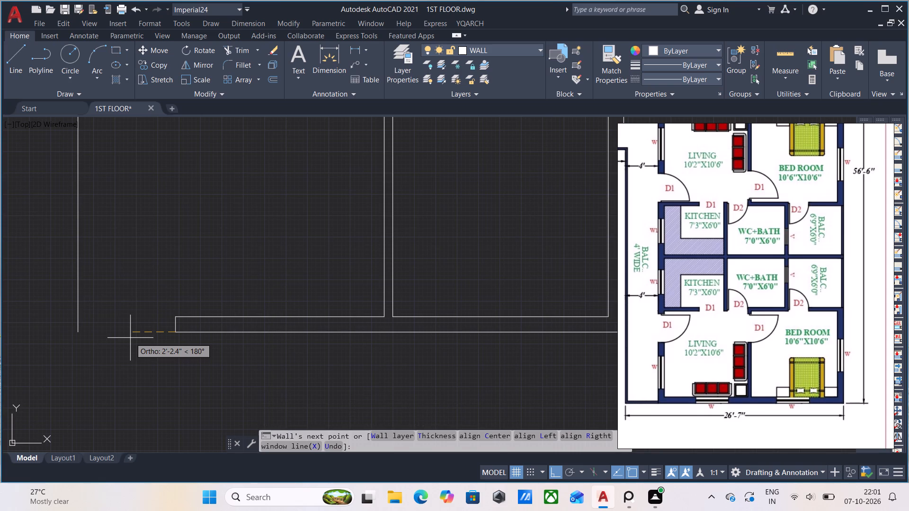
# Extend the living room's bottom wall another 9" leftward and end the wall.
pyautogui.press('9')
pyautogui.press('Return')
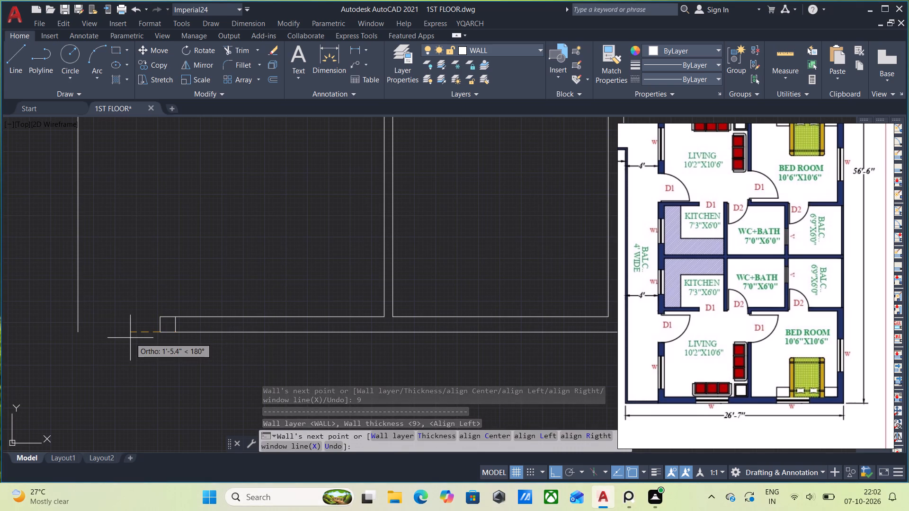
pyautogui.press('Escape')
# Draw the living room's 9" thick, left-aligned left wall 10'6" upward from the upper-left corner of the bottom wall.
pyautogui.press('space')
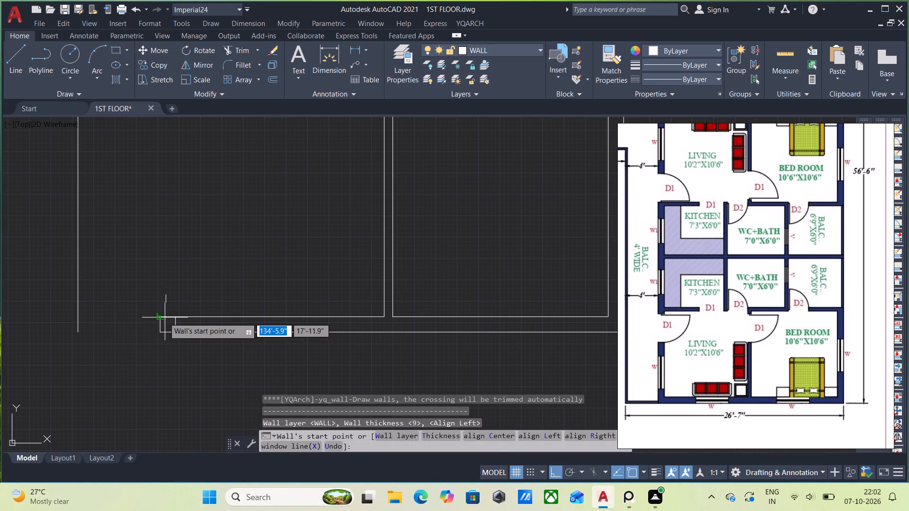
pyautogui.click(160, 318)
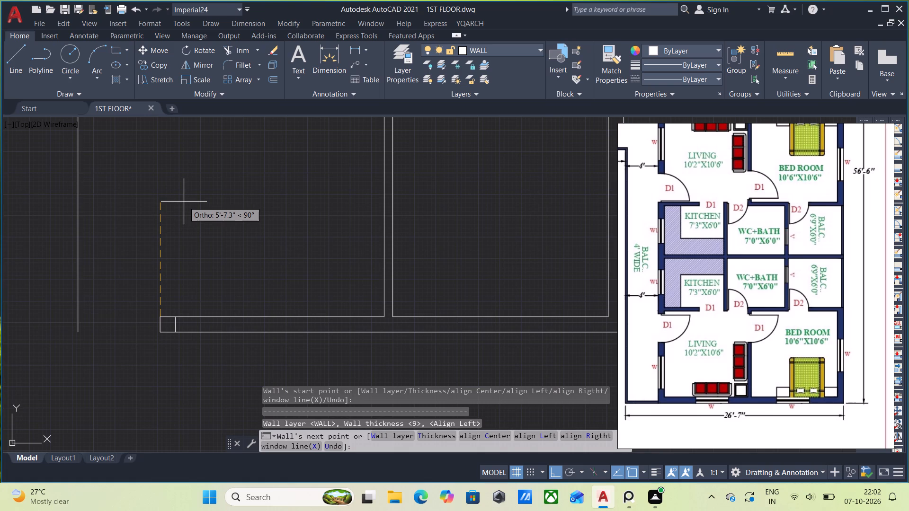
pyautogui.write('10')
pyautogui.press("'")
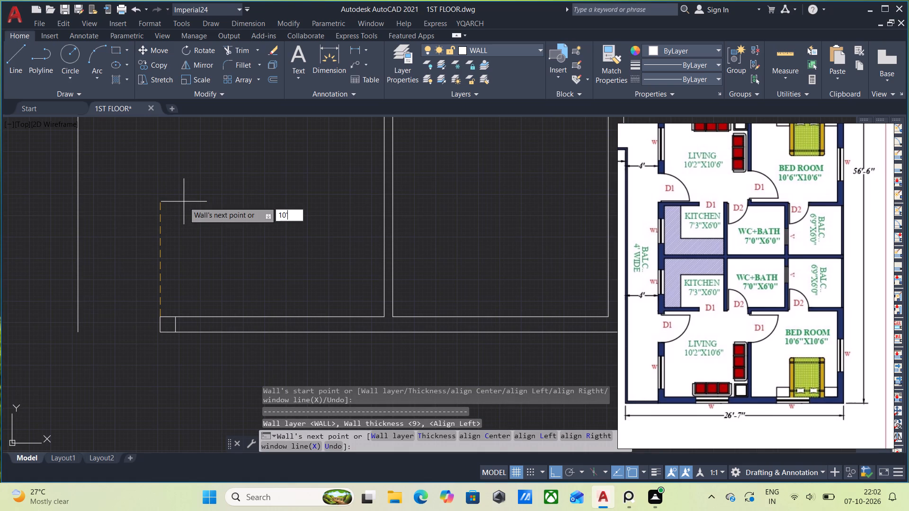
pyautogui.press('6')
pyautogui.hotkey('shift', '"')
pyautogui.press('Return')
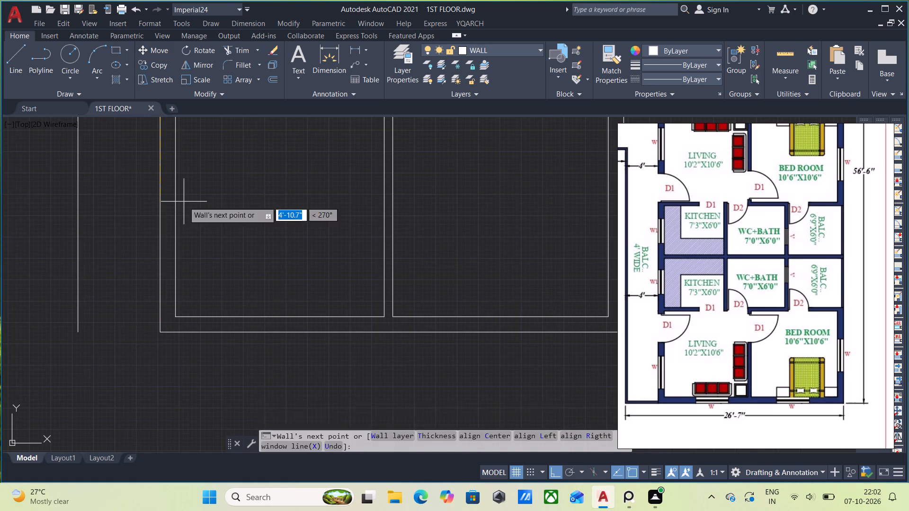
# Draw a 5" thick, right-aligned top wall from the living room's left wall across to the lower bedroom's upper-left corner.
pyautogui.scroll(-2, 184, 202)
pyautogui.moveTo(196, 211); pyautogui.dragTo(198, 273, button='middle')
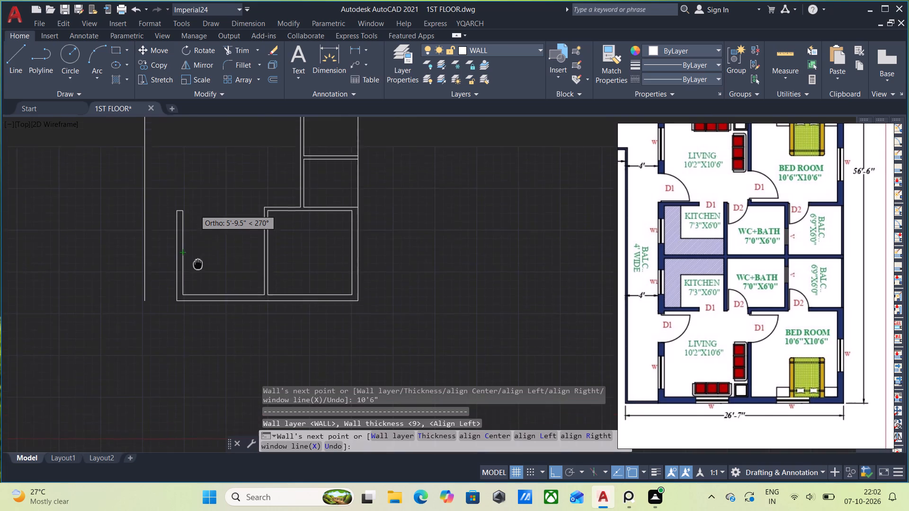
pyautogui.moveTo(198, 273); pyautogui.dragTo(203, 318, button='middle')
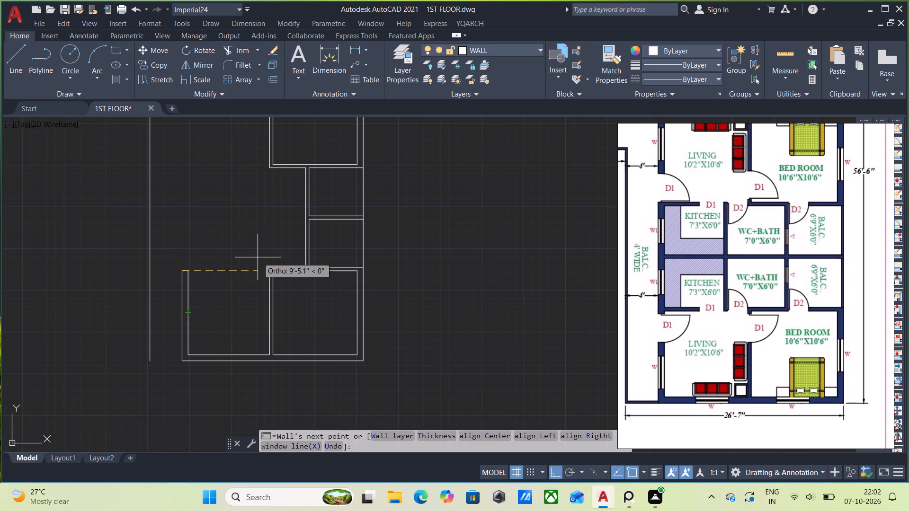
pyautogui.scroll(1, 258, 257)
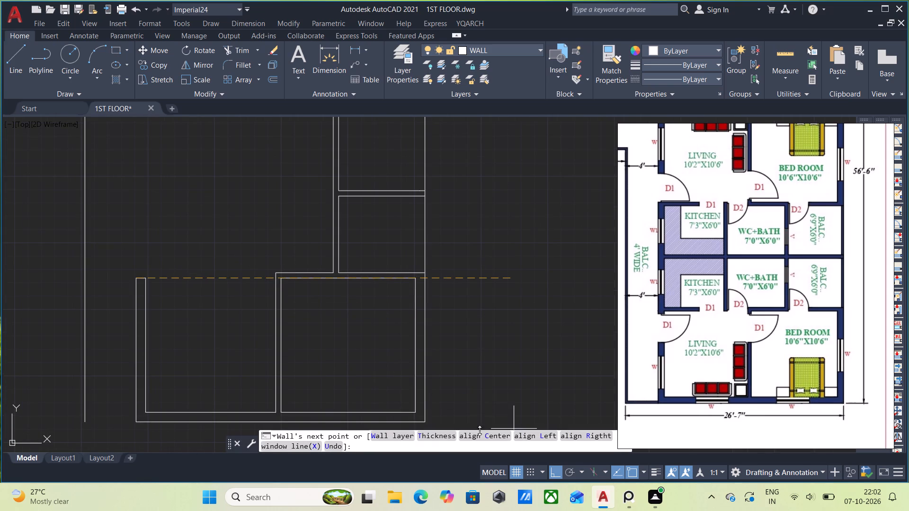
pyautogui.click(446, 433)
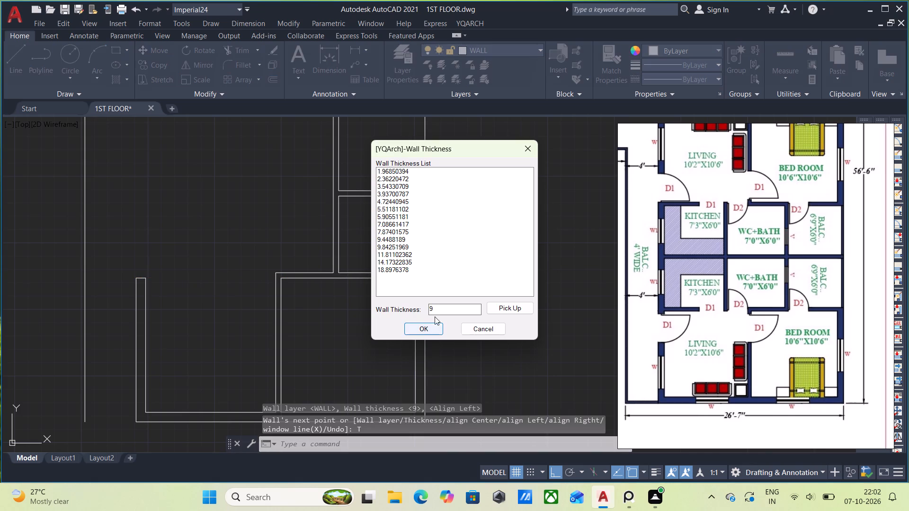
pyautogui.click(441, 310)
pyautogui.press('BackSpace')
pyautogui.press('5')
pyautogui.click(431, 330)
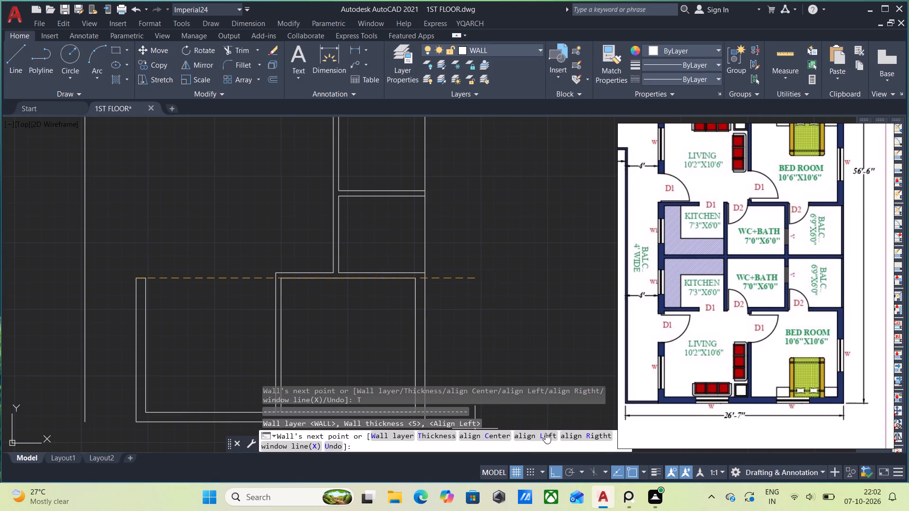
pyautogui.click(576, 434)
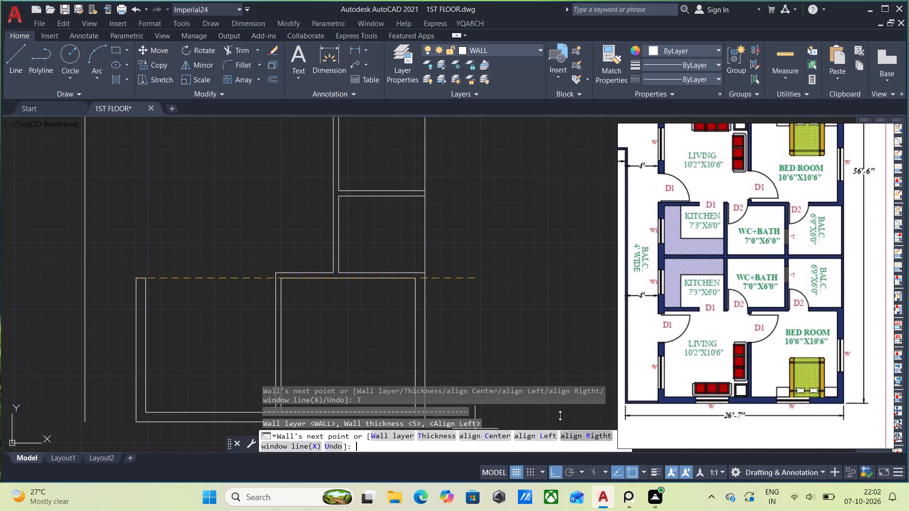
pyautogui.click(272, 281)
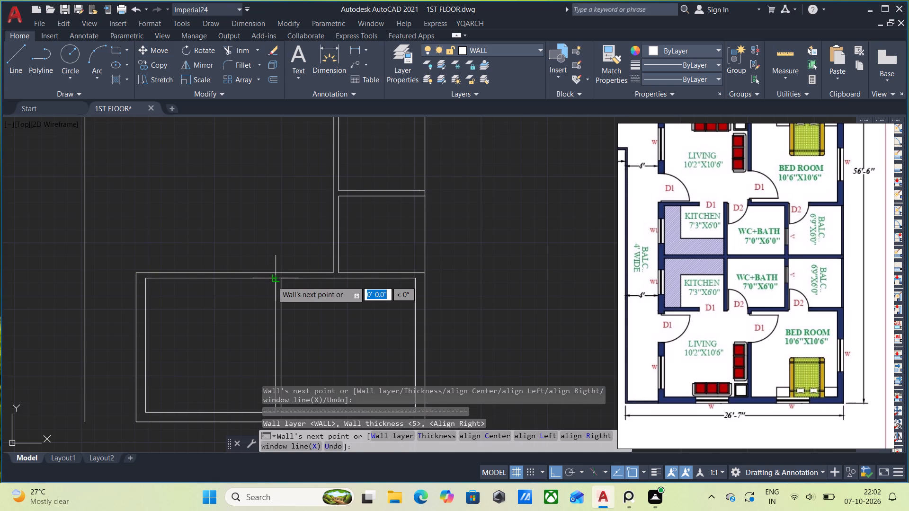
pyautogui.press('Escape')
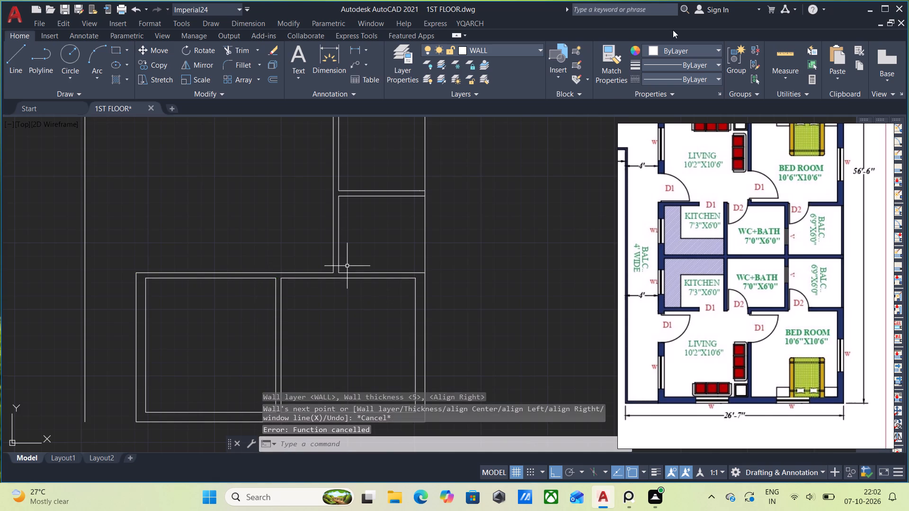
# Measure the inside width and height of the lower living room.
pyautogui.click(782, 57)
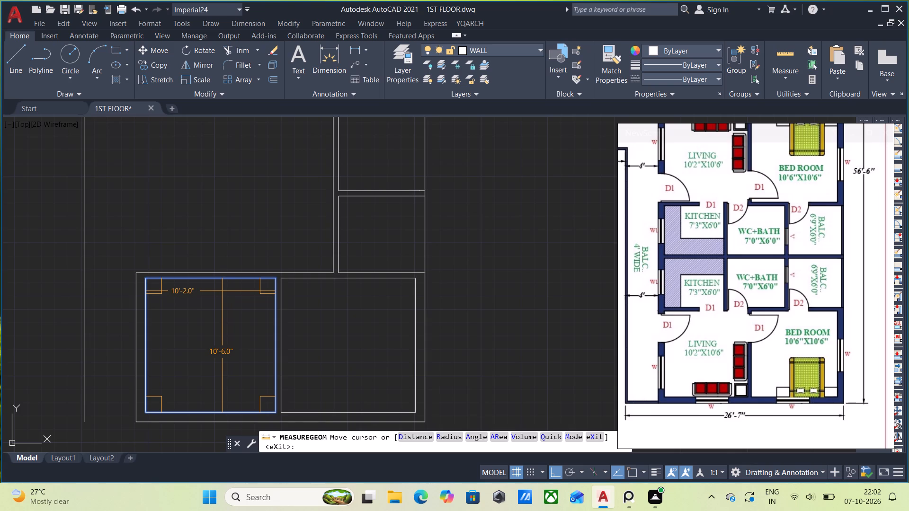
pyautogui.press('Escape')
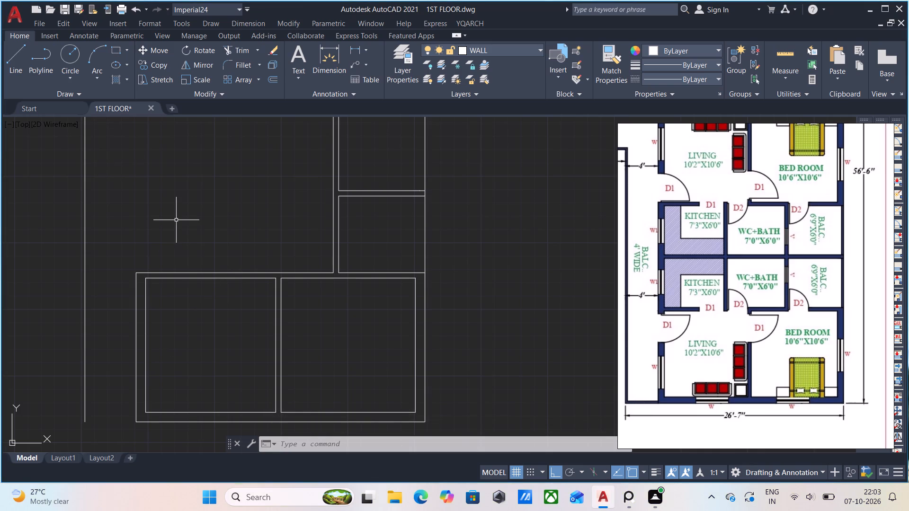
# Save the drawing.
pyautogui.hotkey('ctrl', 's')
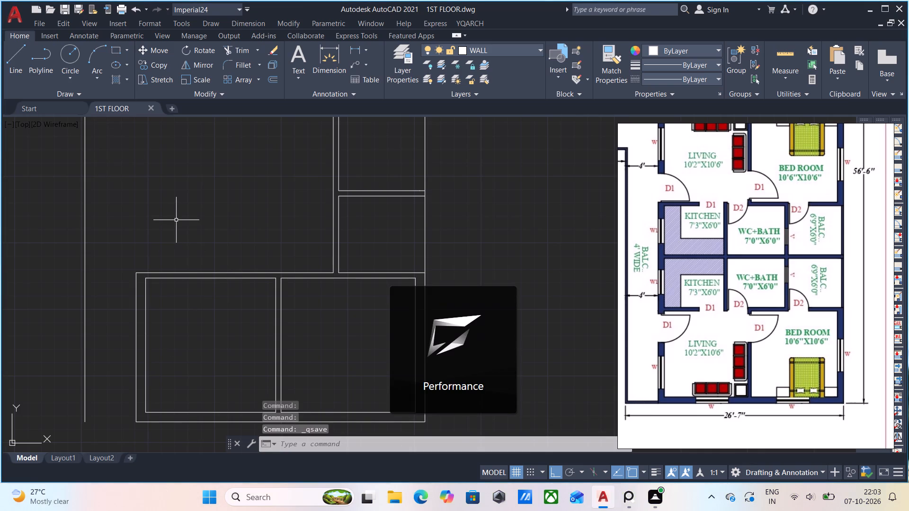
# Draw a horizontal line from the bottom end of the balcony's outer vertical line to the living room's lower-left outer corner.
pyautogui.moveTo(212, 283); pyautogui.dragTo(277, 279, button='middle')
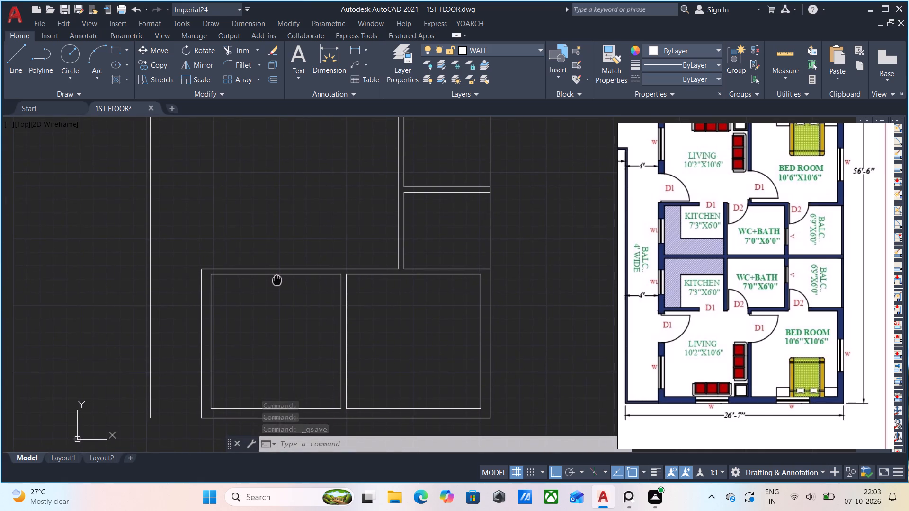
pyautogui.moveTo(277, 279); pyautogui.dragTo(288, 279, button='middle')
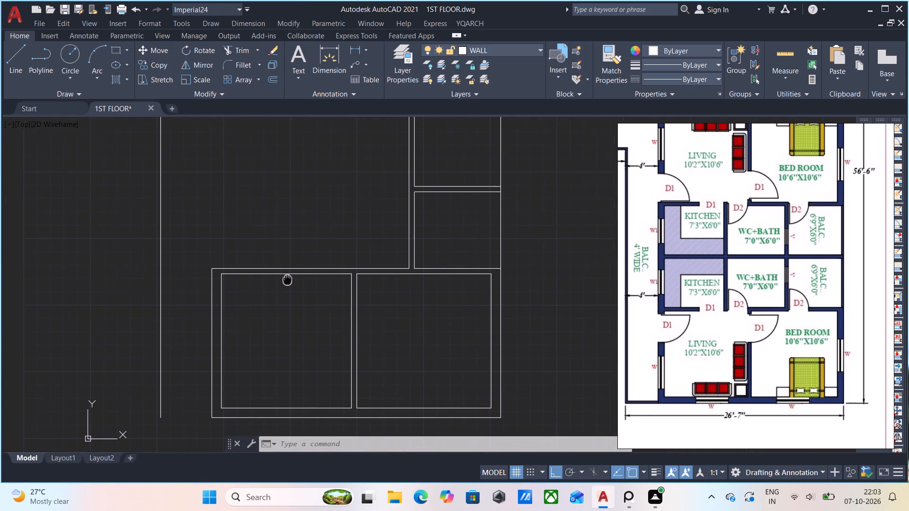
pyautogui.moveTo(288, 279); pyautogui.dragTo(289, 279, button='middle')
pyautogui.scroll(-2, 254, 318)
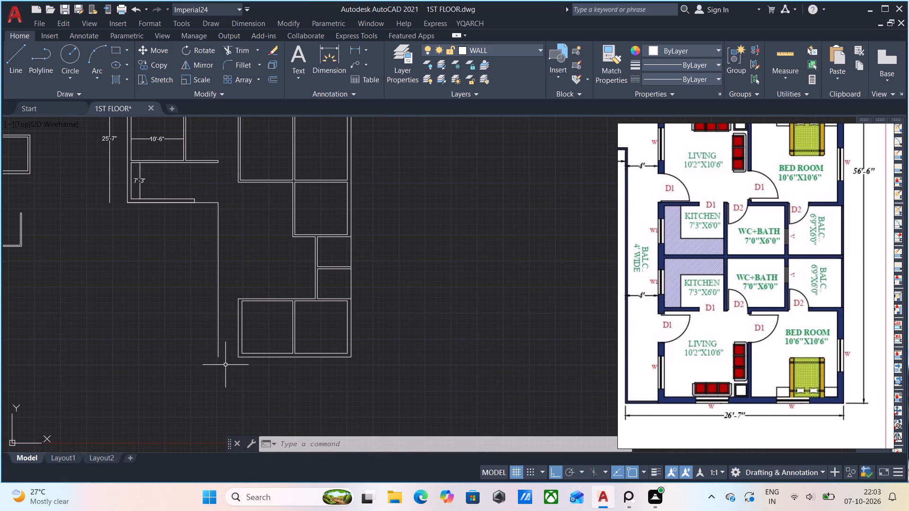
pyautogui.scroll(1, 225, 366)
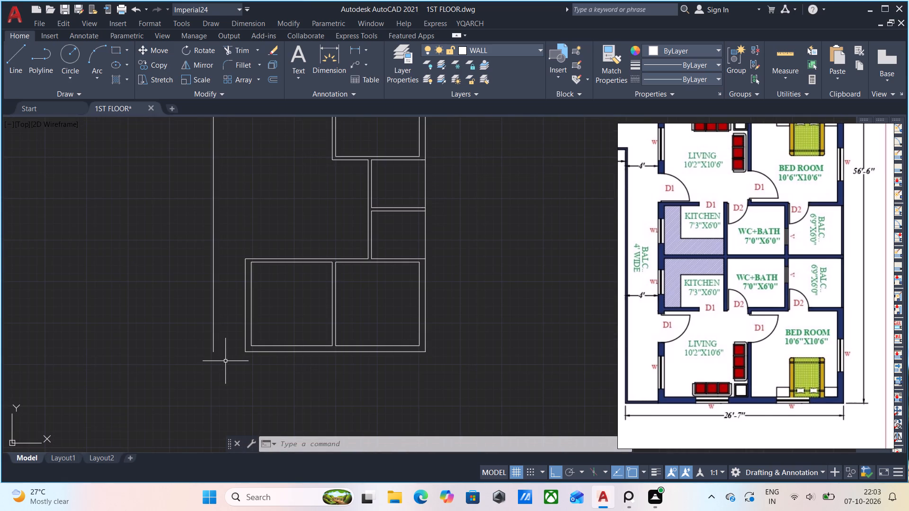
pyautogui.press('l')
pyautogui.press('Return')
pyautogui.click(215, 351)
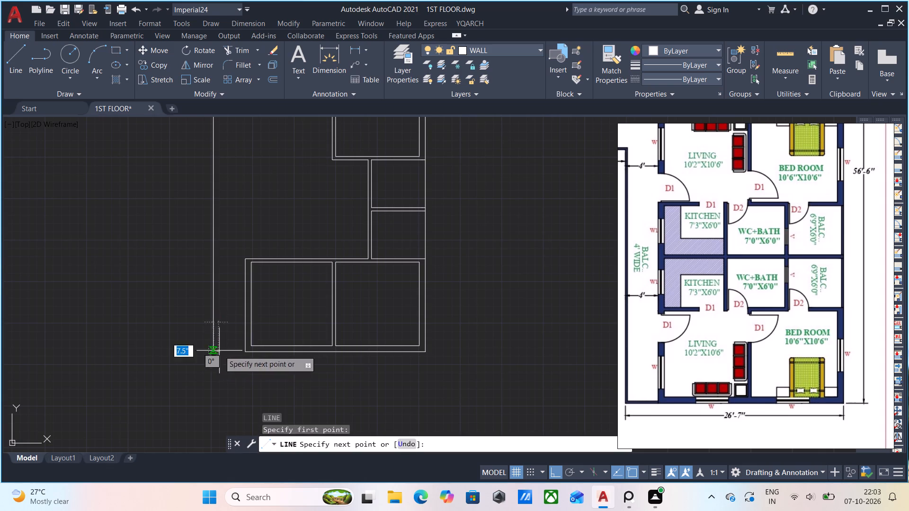
pyautogui.click(243, 352)
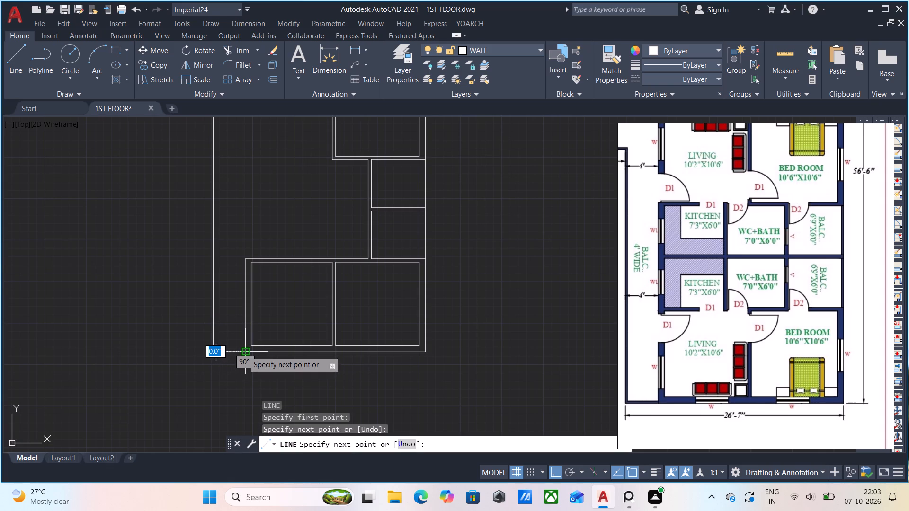
pyautogui.press('Escape')
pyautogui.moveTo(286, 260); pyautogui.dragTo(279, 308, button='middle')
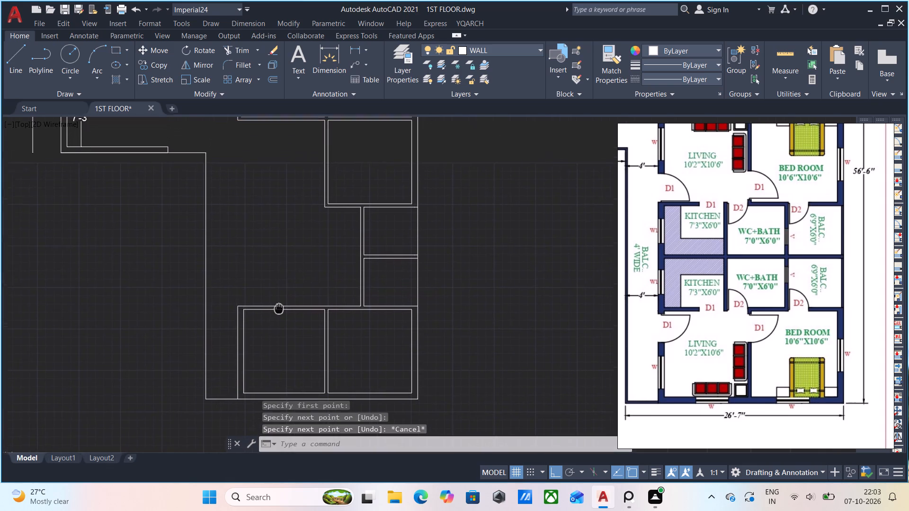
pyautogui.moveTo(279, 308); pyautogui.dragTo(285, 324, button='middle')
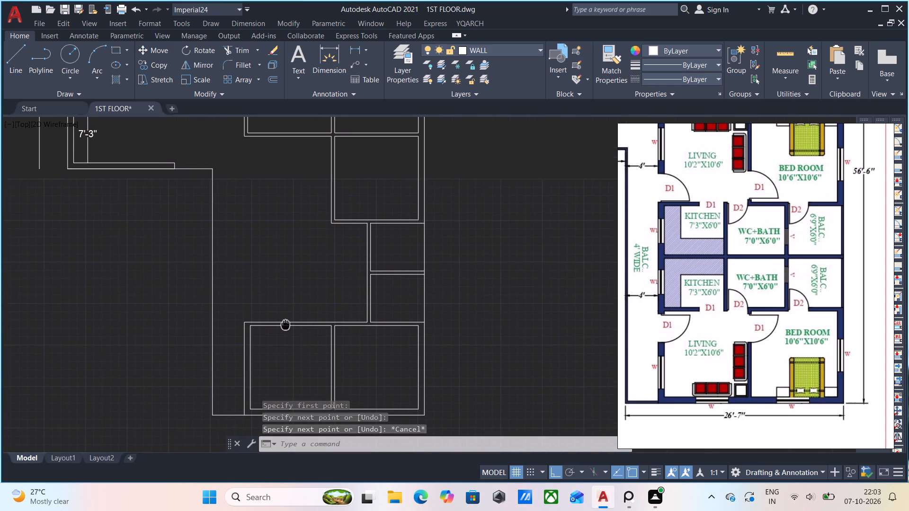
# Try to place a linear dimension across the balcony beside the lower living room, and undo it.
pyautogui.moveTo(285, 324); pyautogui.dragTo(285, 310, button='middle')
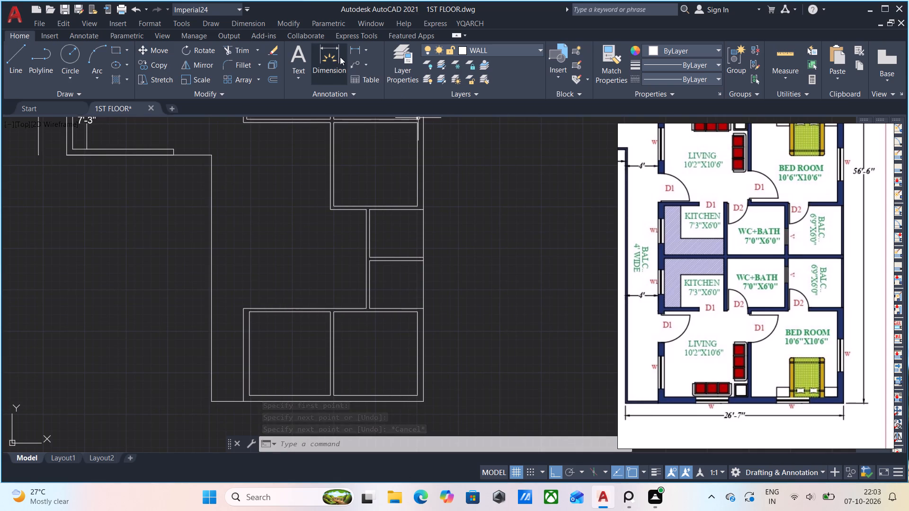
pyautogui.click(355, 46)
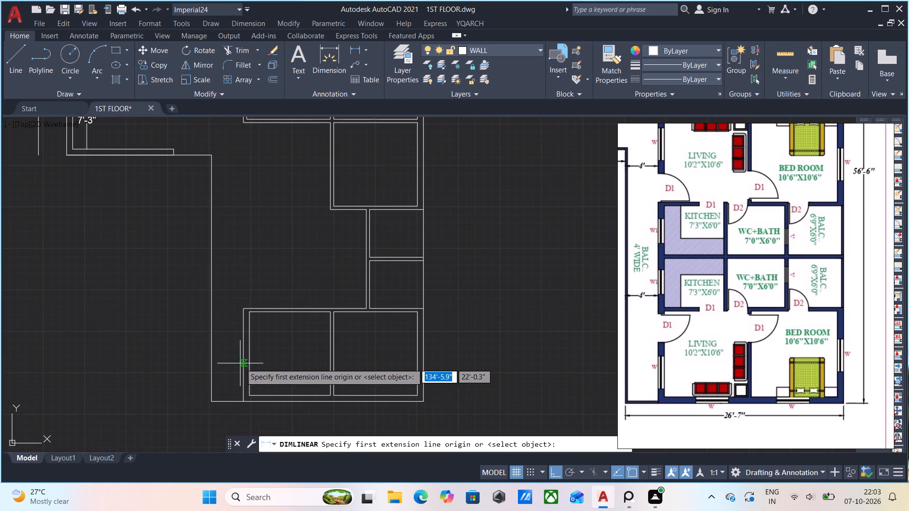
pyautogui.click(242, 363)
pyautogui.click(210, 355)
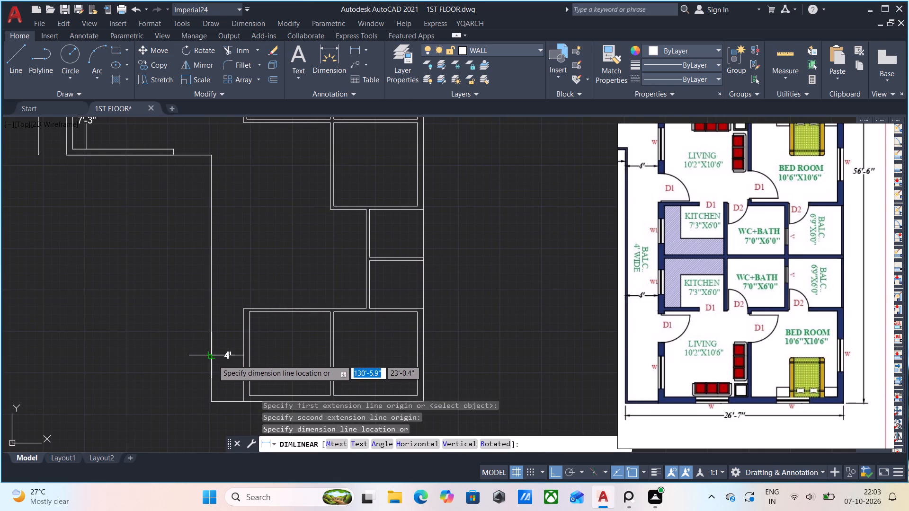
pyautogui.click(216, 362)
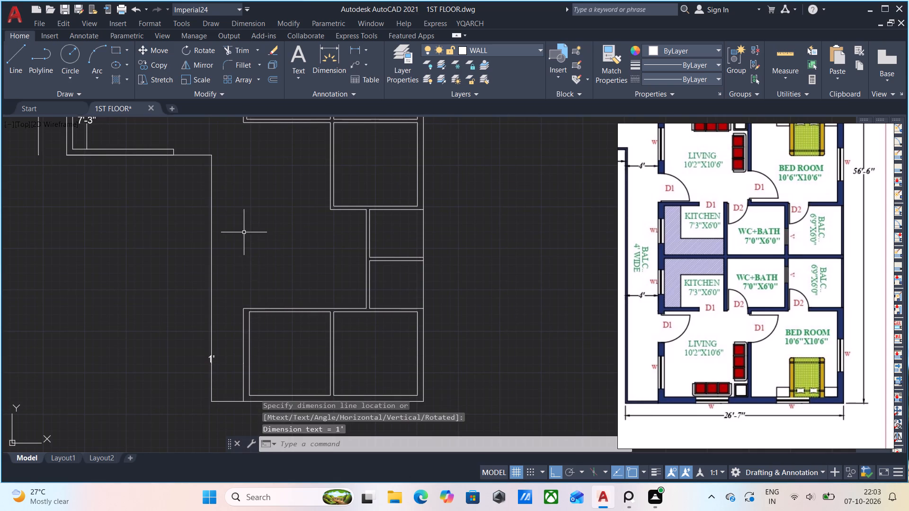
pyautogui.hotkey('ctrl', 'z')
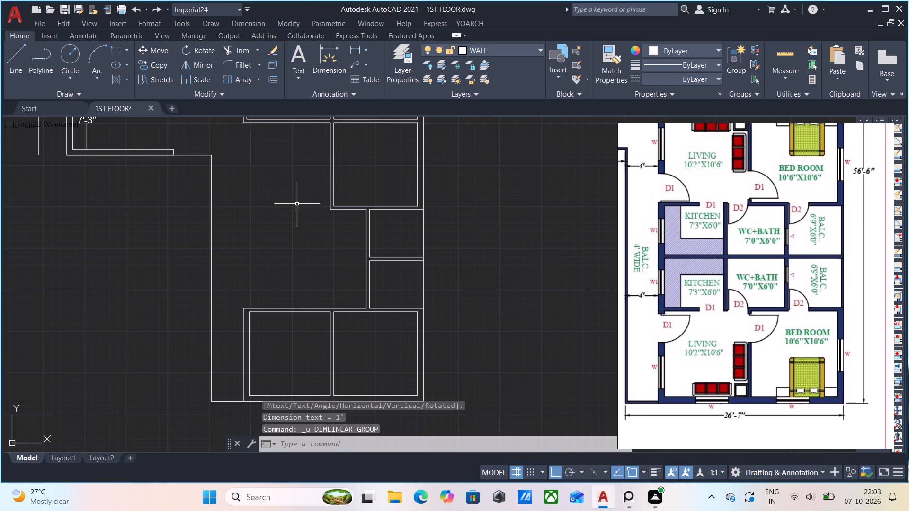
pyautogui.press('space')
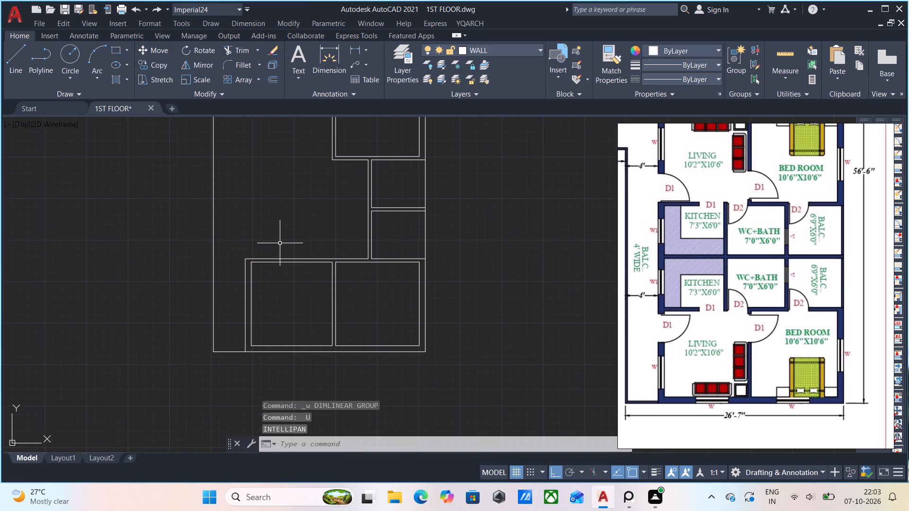
# Dimension the balcony's width horizontally between its outer line and the lower living room's outer left wall face.
pyautogui.scroll(1, 280, 243)
pyautogui.click(356, 49)
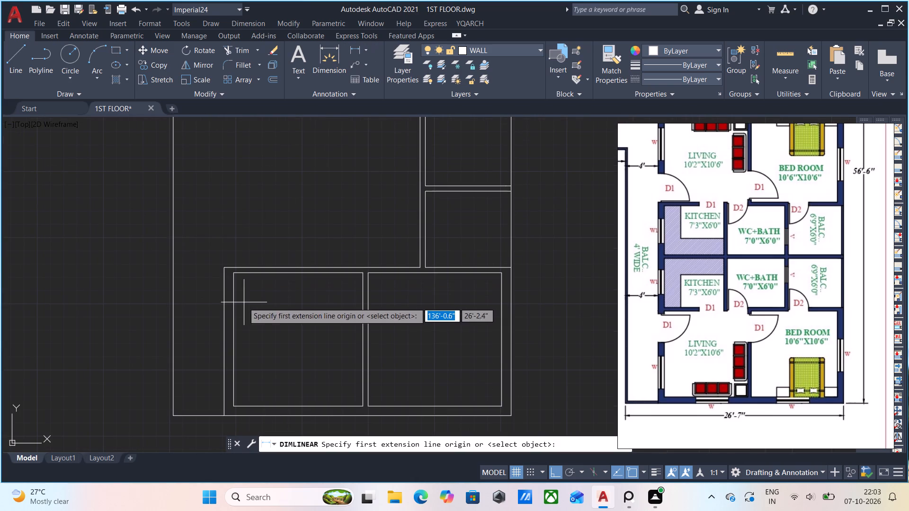
pyautogui.click(222, 334)
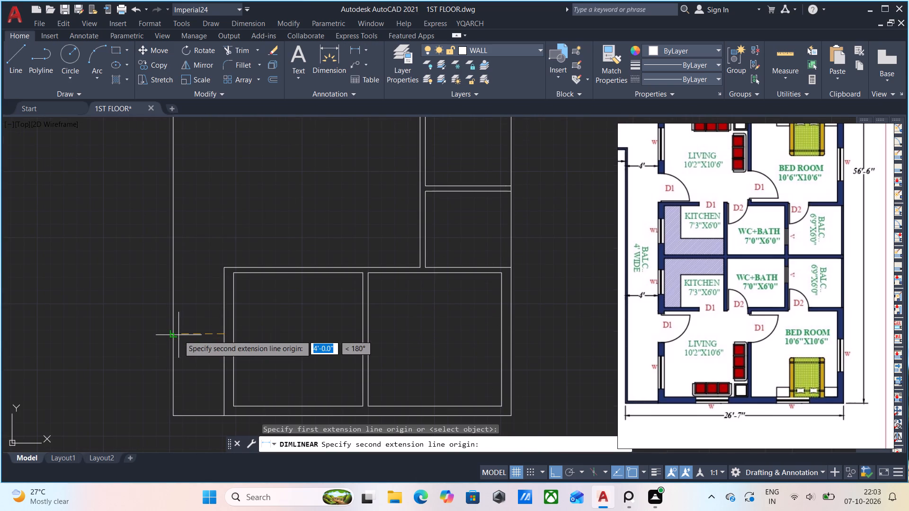
pyautogui.click(178, 335)
pyautogui.click(180, 344)
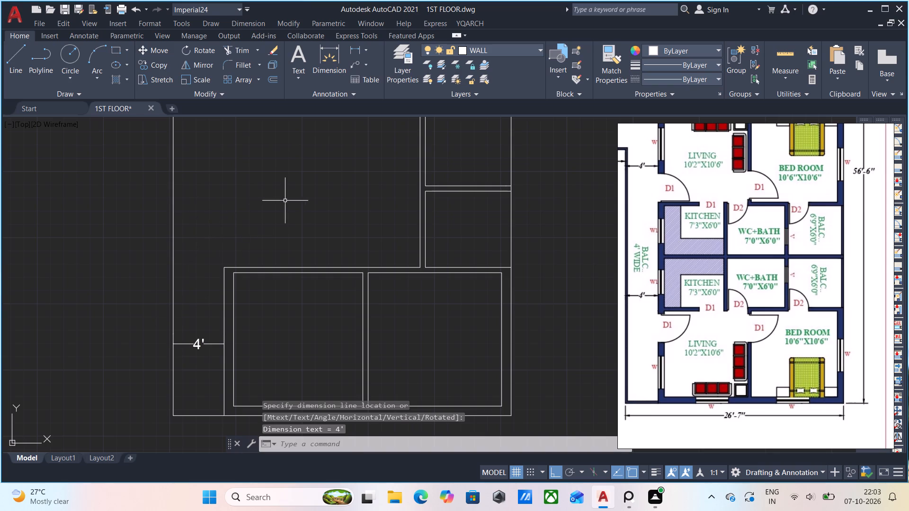
# Set the wall thickness to 9" and start a wall at the lower living room's upper-left outer corner.
pyautogui.scroll(-1, 285, 201)
pyautogui.moveTo(303, 224); pyautogui.dragTo(296, 286, button='middle')
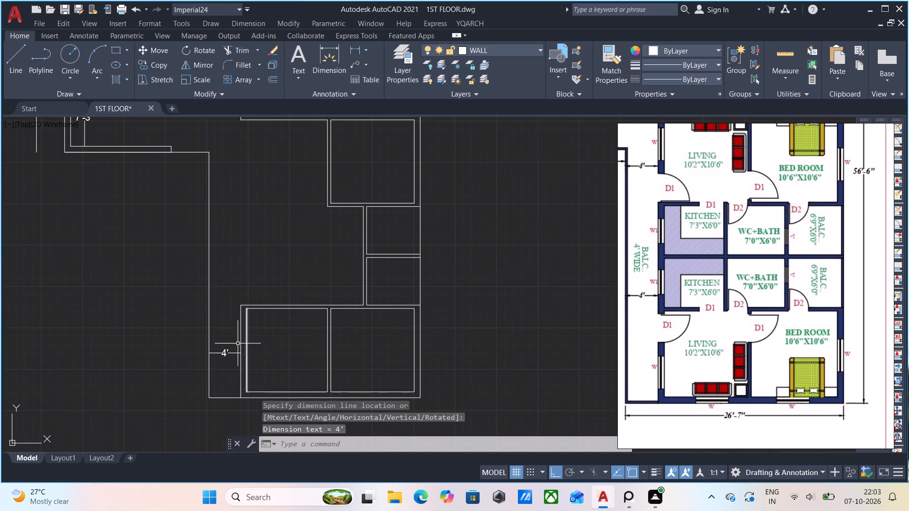
pyautogui.scroll(2, 277, 288)
pyautogui.scroll(-2, 262, 295)
pyautogui.moveTo(258, 303); pyautogui.dragTo(363, 320, button='middle')
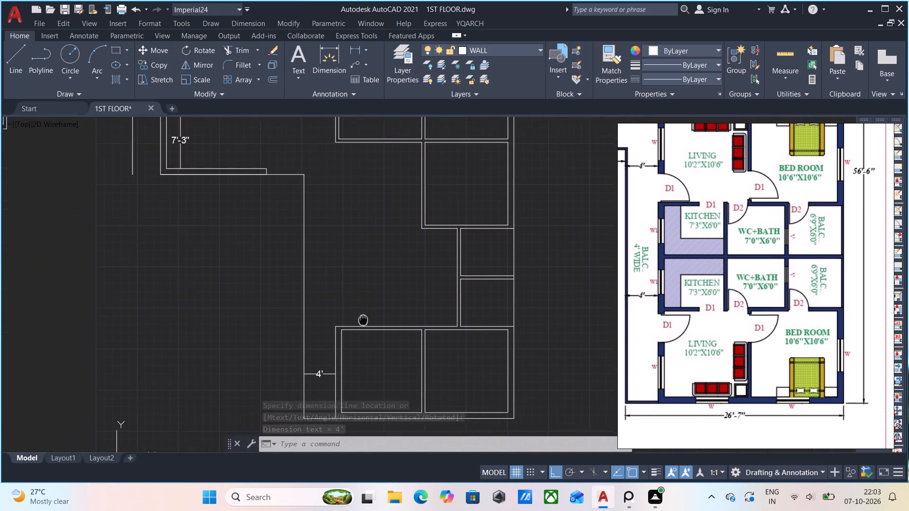
pyautogui.moveTo(363, 320); pyautogui.dragTo(356, 306, button='middle')
pyautogui.scroll(1, 331, 307)
pyautogui.moveTo(333, 301); pyautogui.dragTo(300, 309, button='middle')
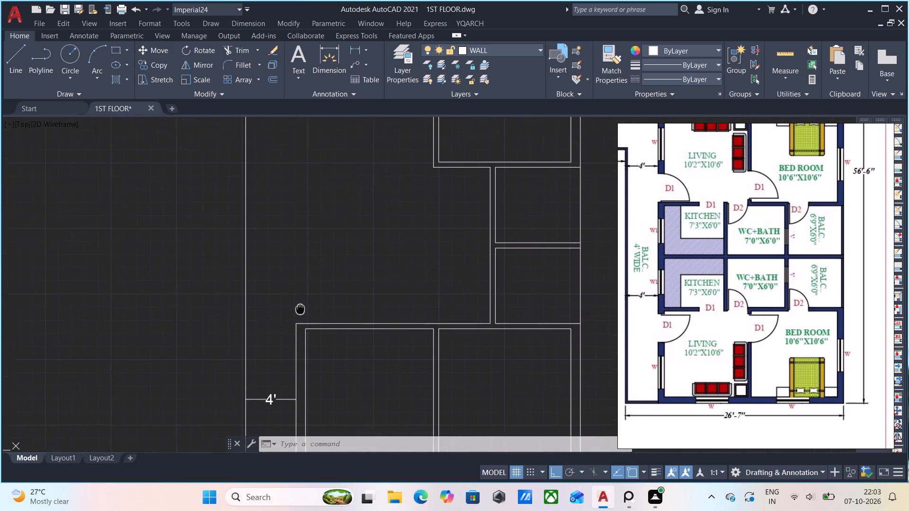
pyautogui.moveTo(300, 309); pyautogui.dragTo(295, 312, button='middle')
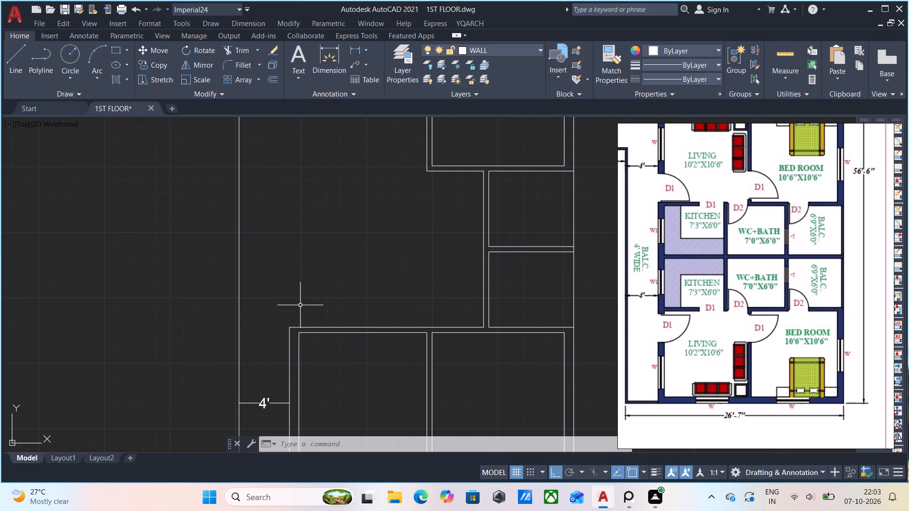
pyautogui.write('ww')
pyautogui.press('Return')
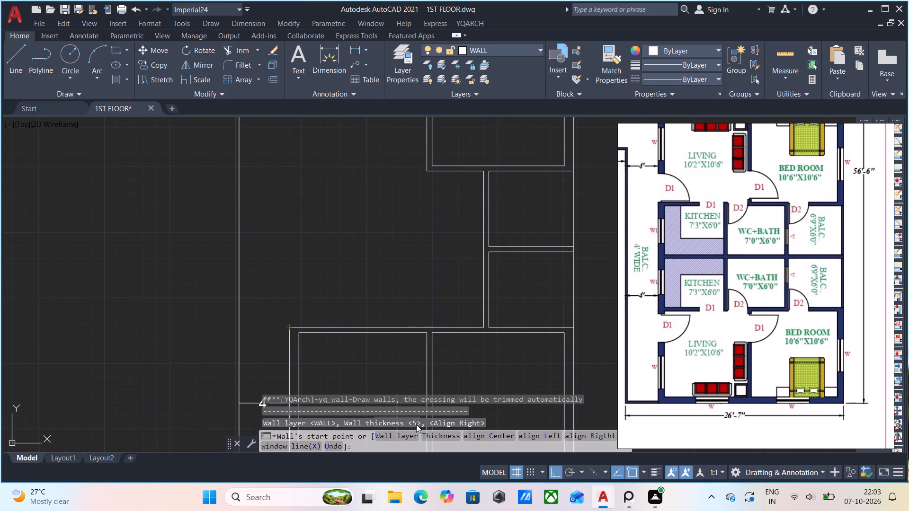
pyautogui.click(442, 435)
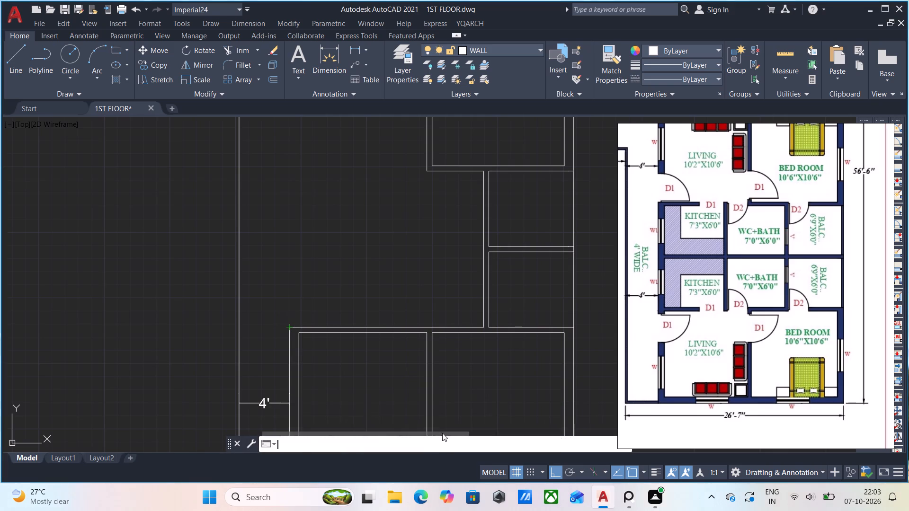
pyautogui.click(457, 310)
pyautogui.press('BackSpace')
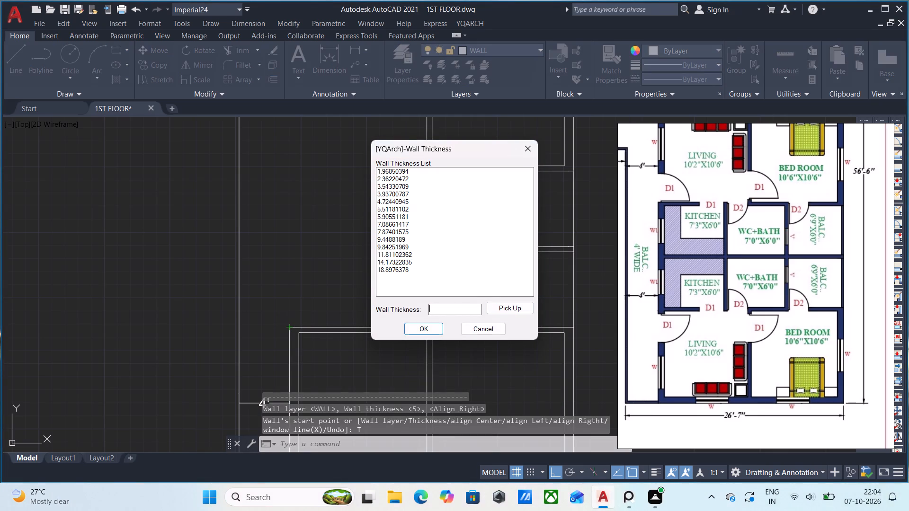
pyautogui.press('9')
pyautogui.press('Return')
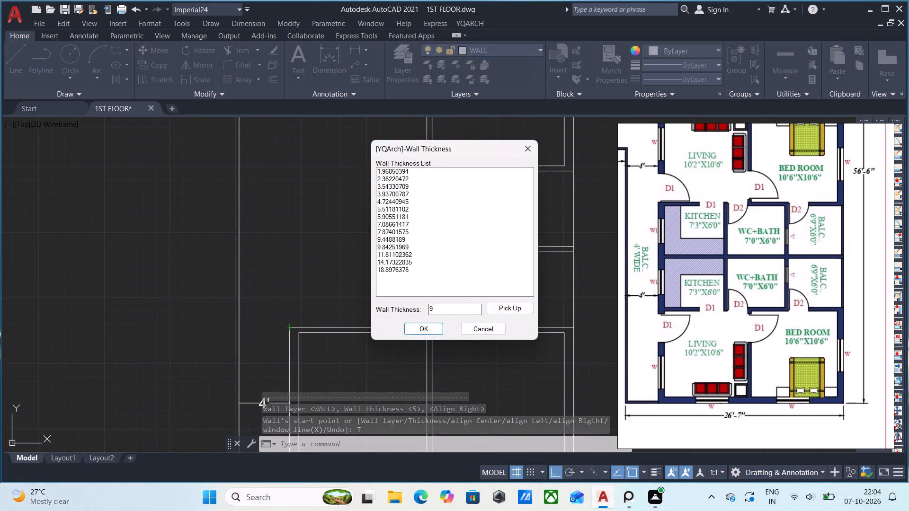
pyautogui.click(427, 328)
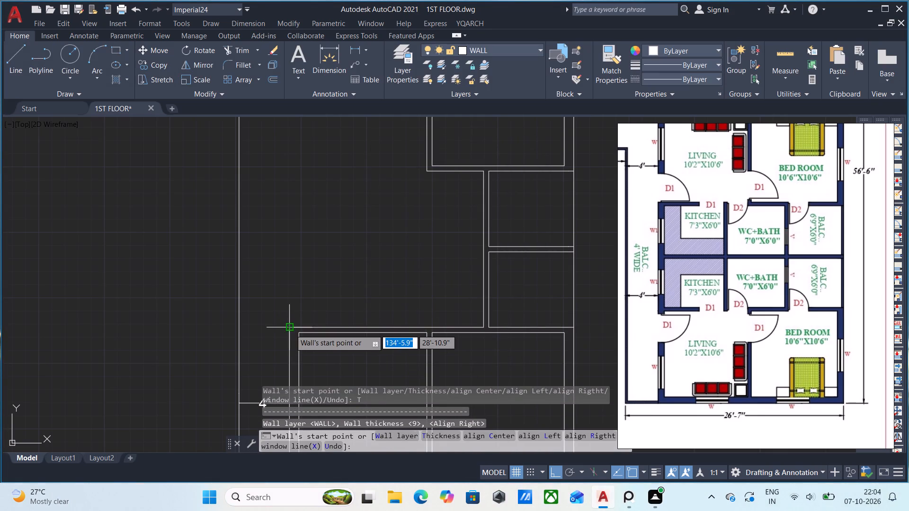
pyautogui.click(290, 329)
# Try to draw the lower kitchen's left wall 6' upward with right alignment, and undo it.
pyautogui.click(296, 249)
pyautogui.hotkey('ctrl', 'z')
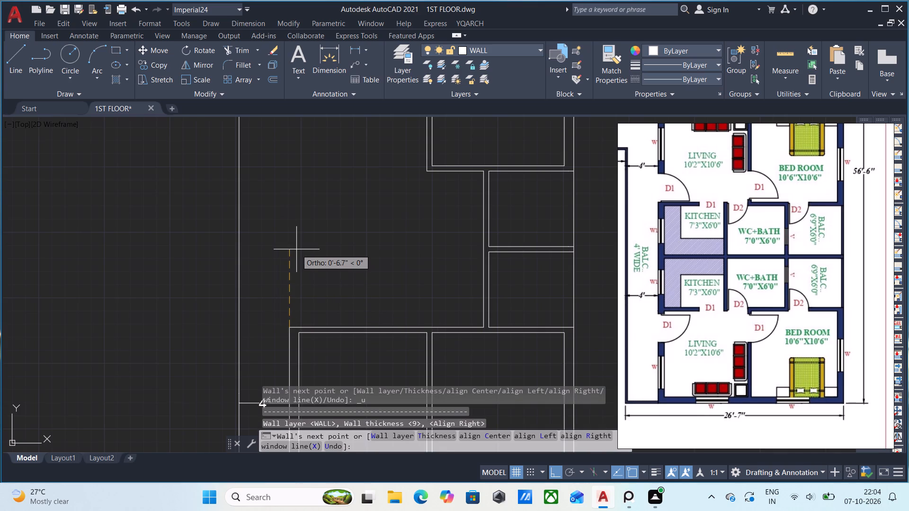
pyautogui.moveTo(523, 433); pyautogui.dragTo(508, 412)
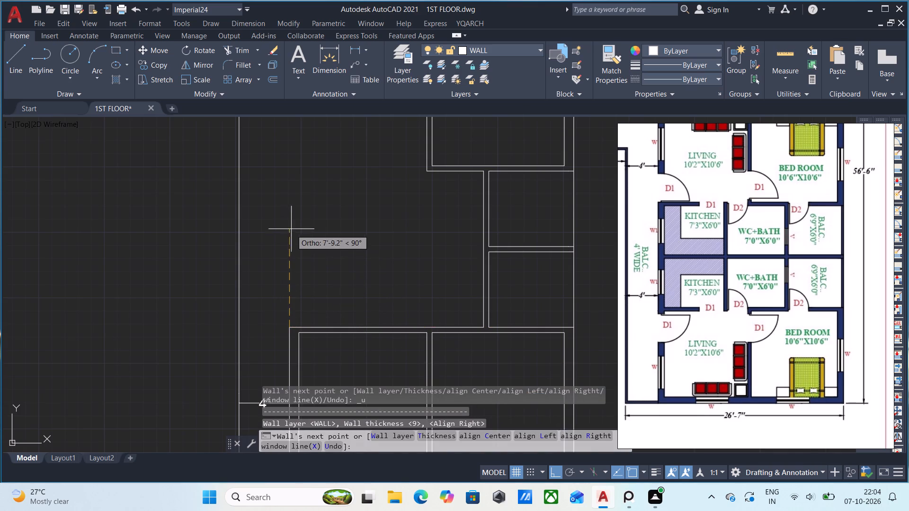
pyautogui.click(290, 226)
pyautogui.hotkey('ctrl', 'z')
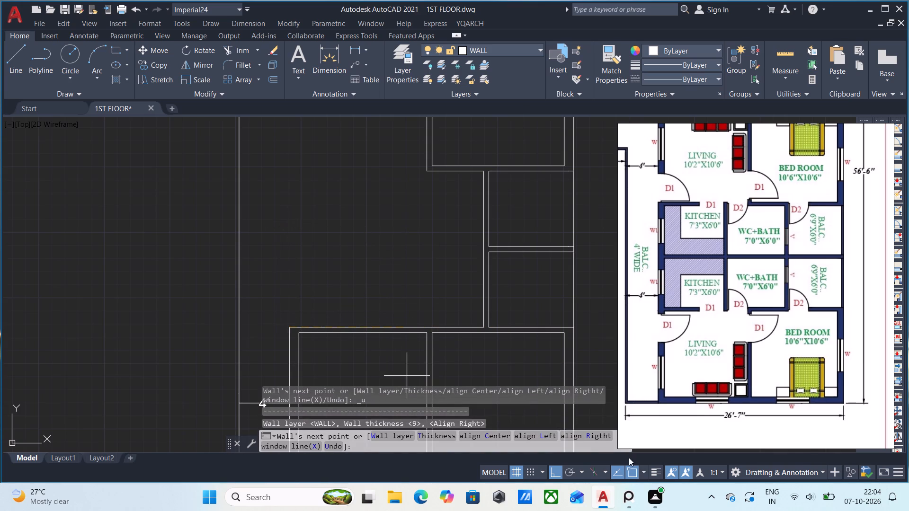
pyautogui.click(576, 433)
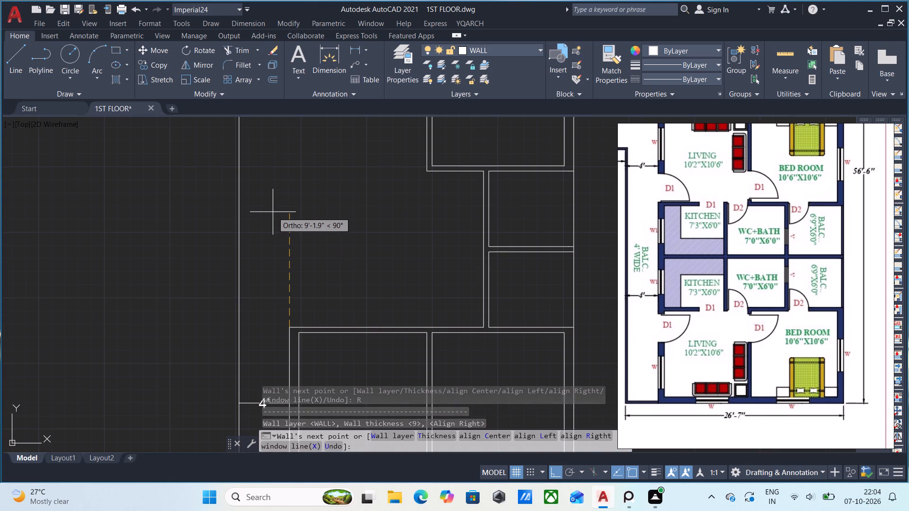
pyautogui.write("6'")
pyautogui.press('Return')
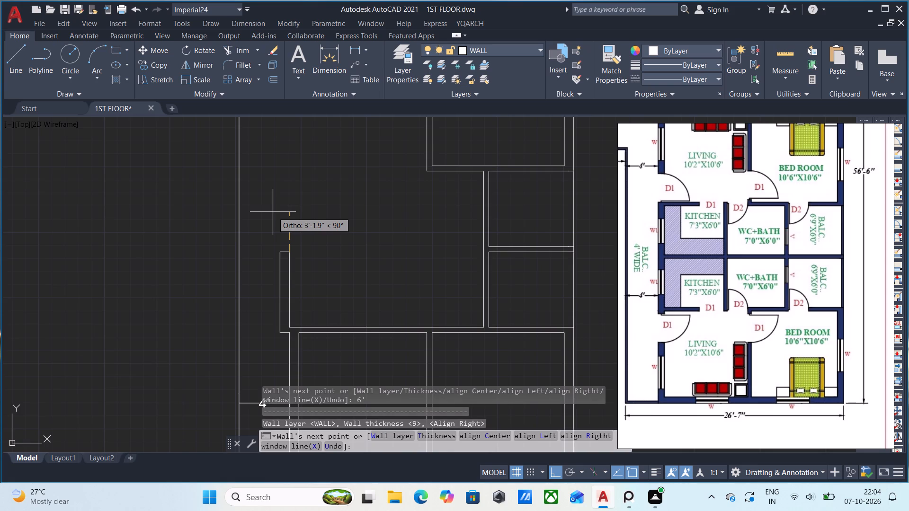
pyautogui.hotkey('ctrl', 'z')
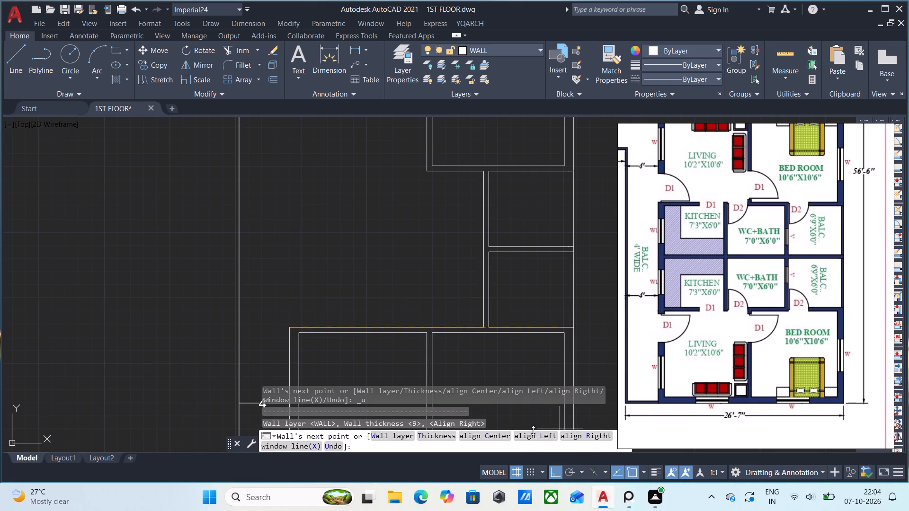
# Draw the lower kitchen's left wall 6' upward with left alignment.
pyautogui.click(546, 434)
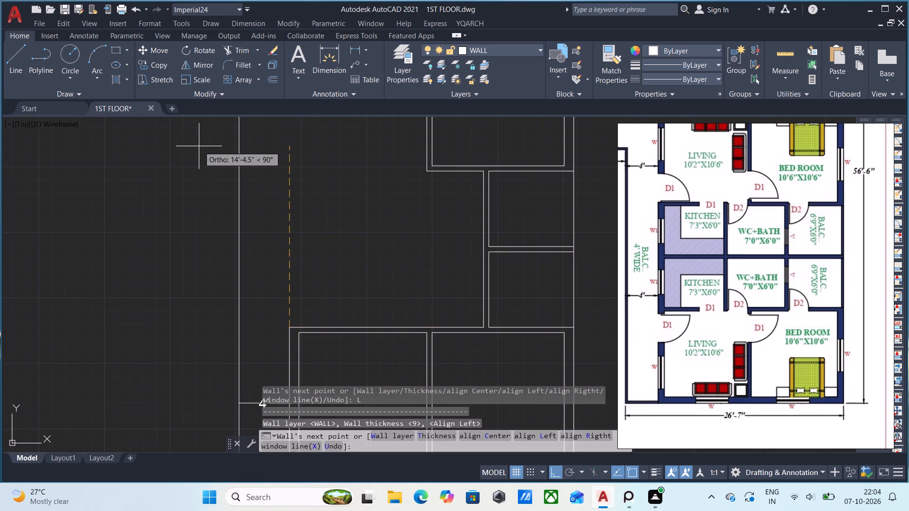
pyautogui.press('6')
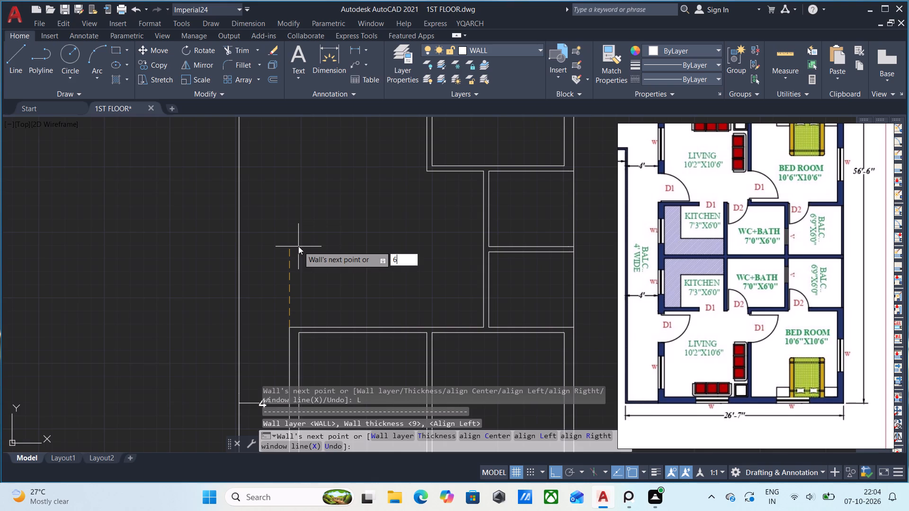
pyautogui.press("'")
pyautogui.press('Return')
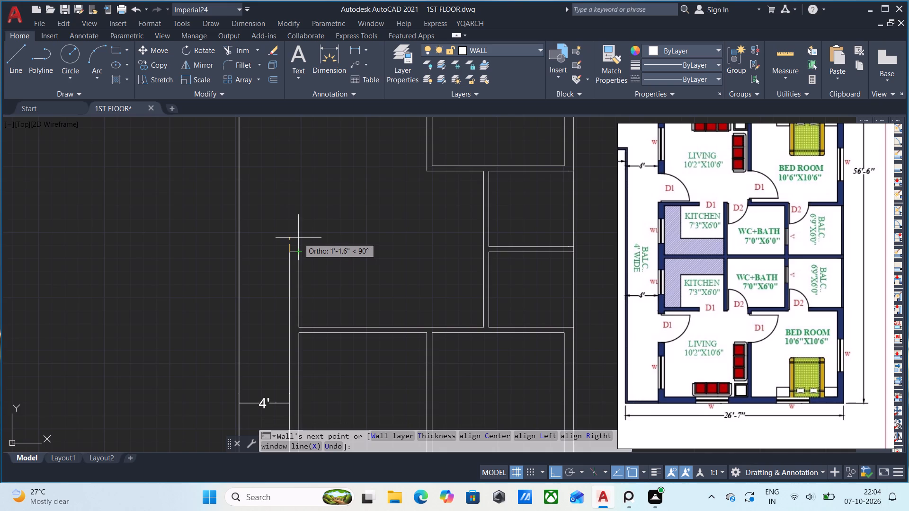
# Save the drawing.
pyautogui.hotkey('ctrl', 's')
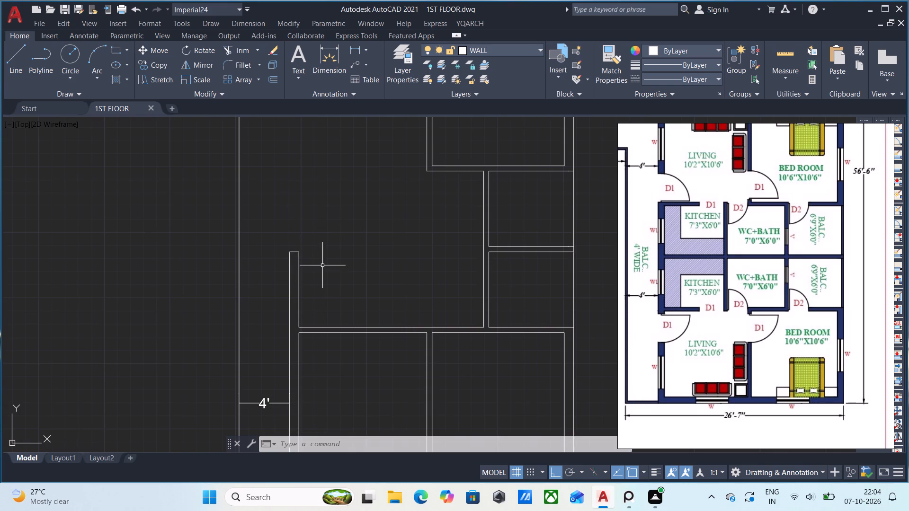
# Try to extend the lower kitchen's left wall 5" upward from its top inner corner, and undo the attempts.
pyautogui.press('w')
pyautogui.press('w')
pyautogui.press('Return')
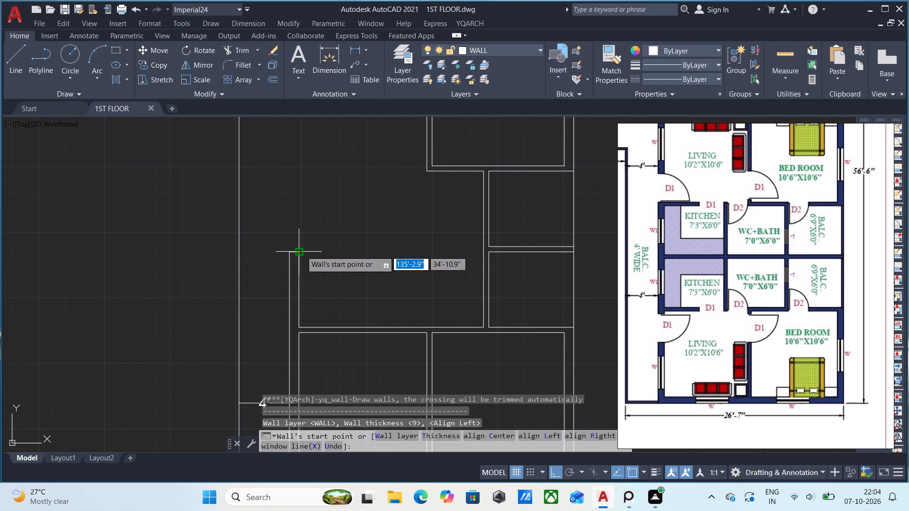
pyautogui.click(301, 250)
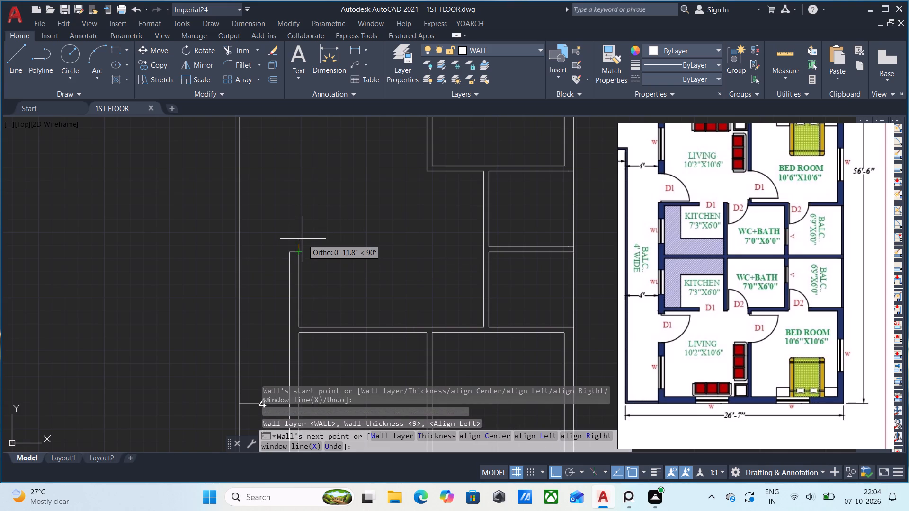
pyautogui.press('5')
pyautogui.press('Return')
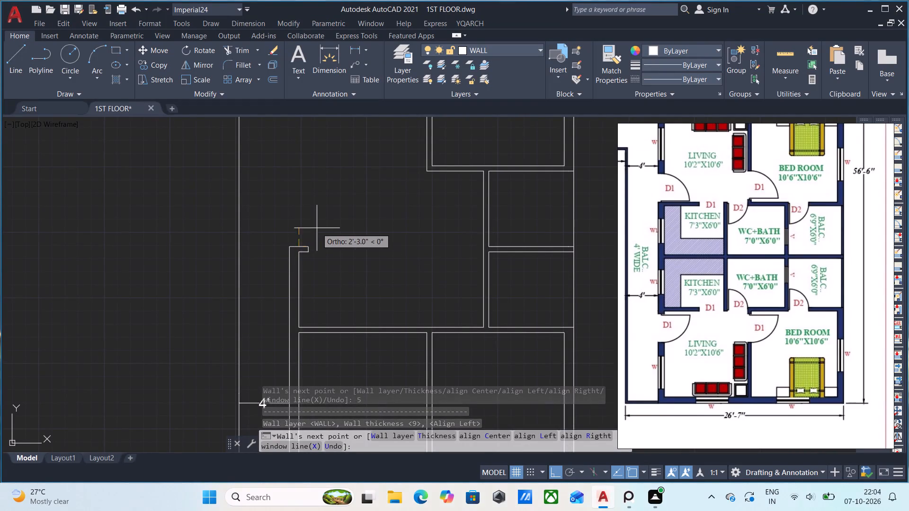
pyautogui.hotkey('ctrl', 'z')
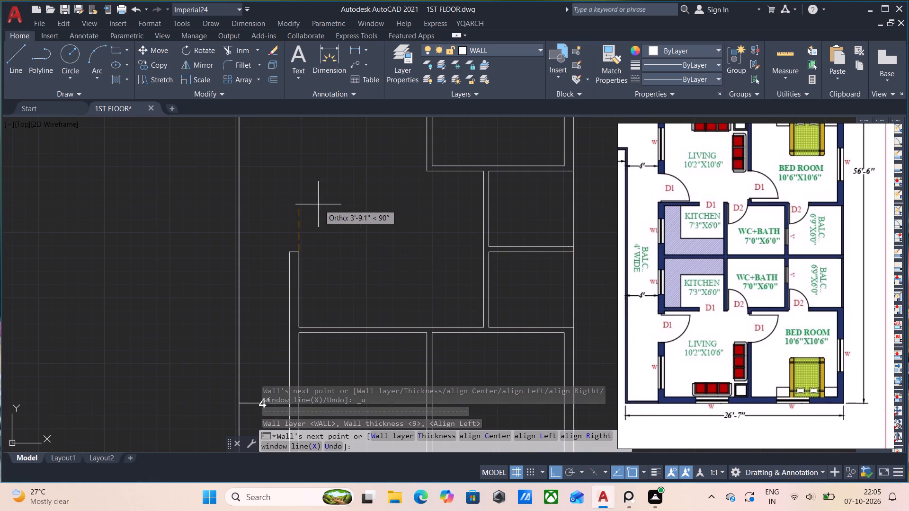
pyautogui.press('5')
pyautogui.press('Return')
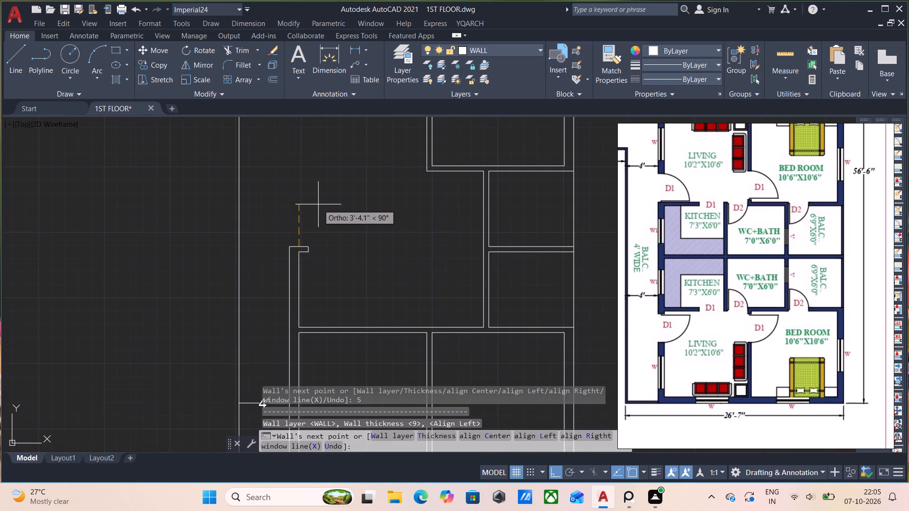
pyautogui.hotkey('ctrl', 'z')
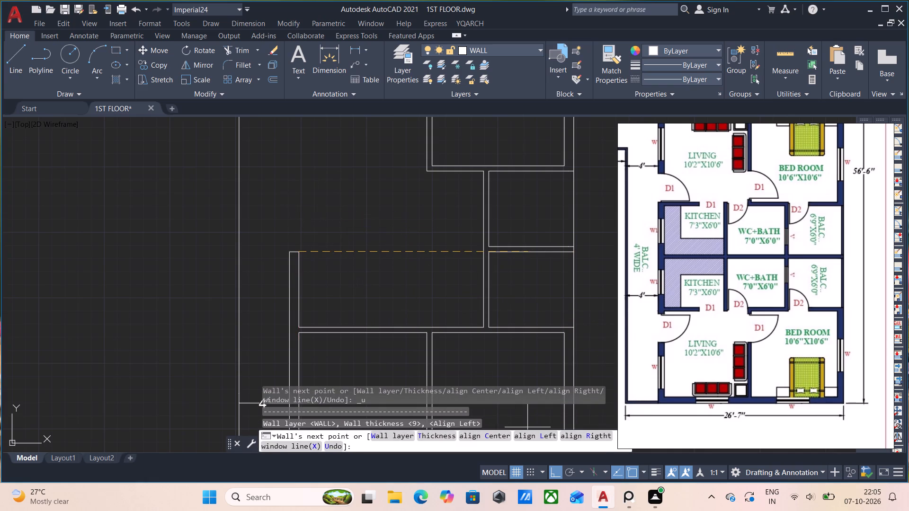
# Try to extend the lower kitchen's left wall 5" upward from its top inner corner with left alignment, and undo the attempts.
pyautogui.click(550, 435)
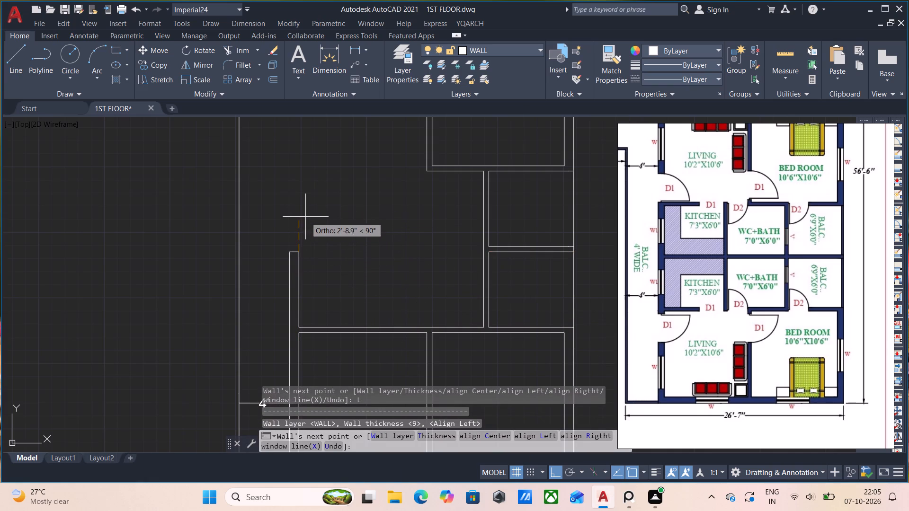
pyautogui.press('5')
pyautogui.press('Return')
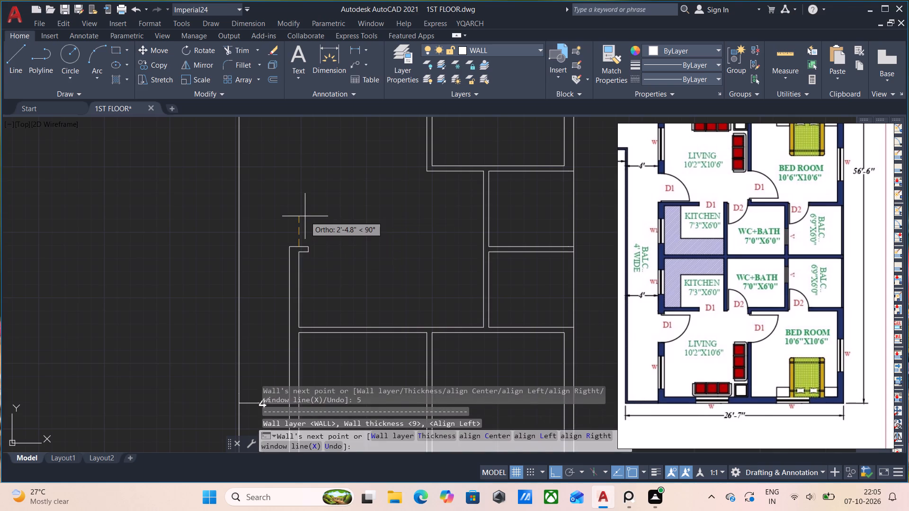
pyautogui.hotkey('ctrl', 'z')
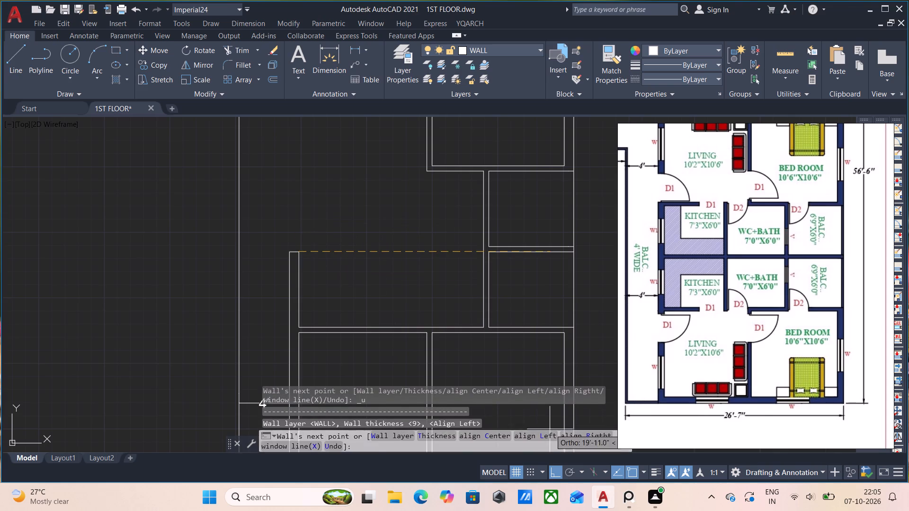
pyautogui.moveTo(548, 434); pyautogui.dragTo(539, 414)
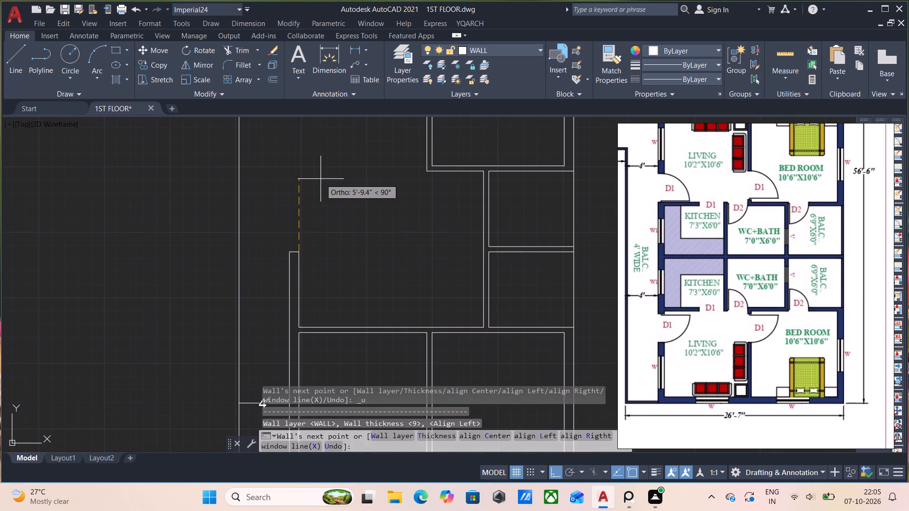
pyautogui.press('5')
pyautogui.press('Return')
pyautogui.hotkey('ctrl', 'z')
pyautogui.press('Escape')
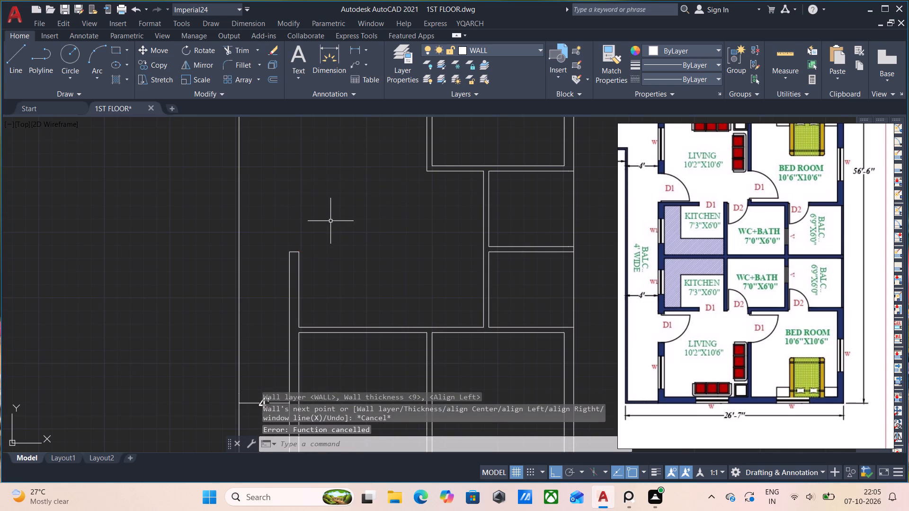
# Extend the lower kitchen's left wall 5" upward with left alignment, starting from its top outer corner.
pyautogui.press('space')
pyautogui.click(288, 251)
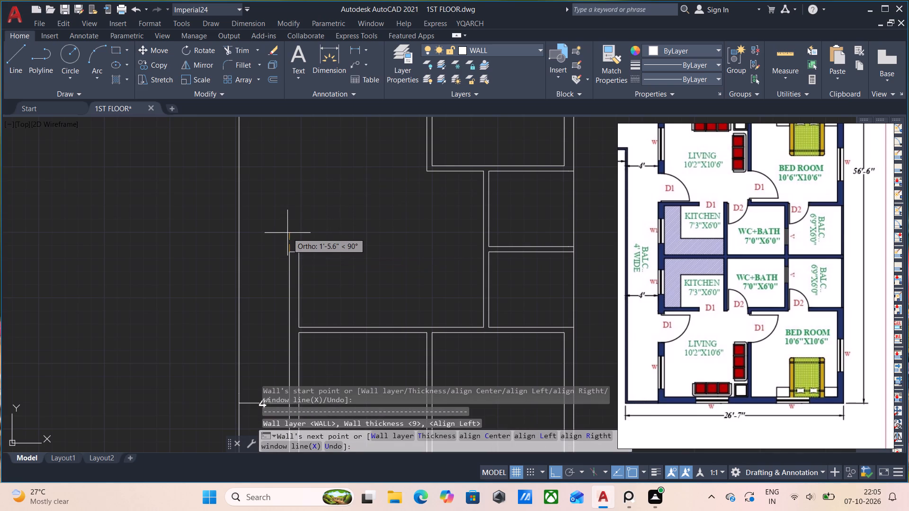
pyautogui.press('5')
pyautogui.press('Return')
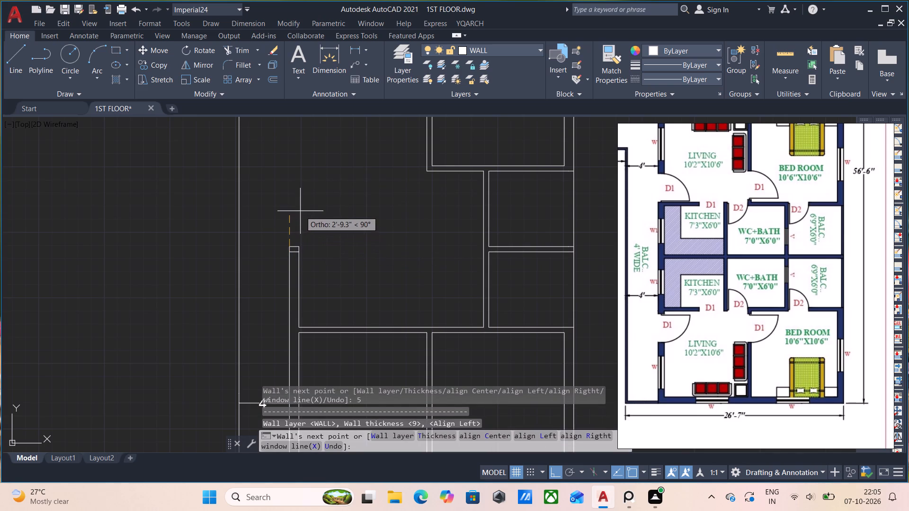
pyautogui.press('Escape')
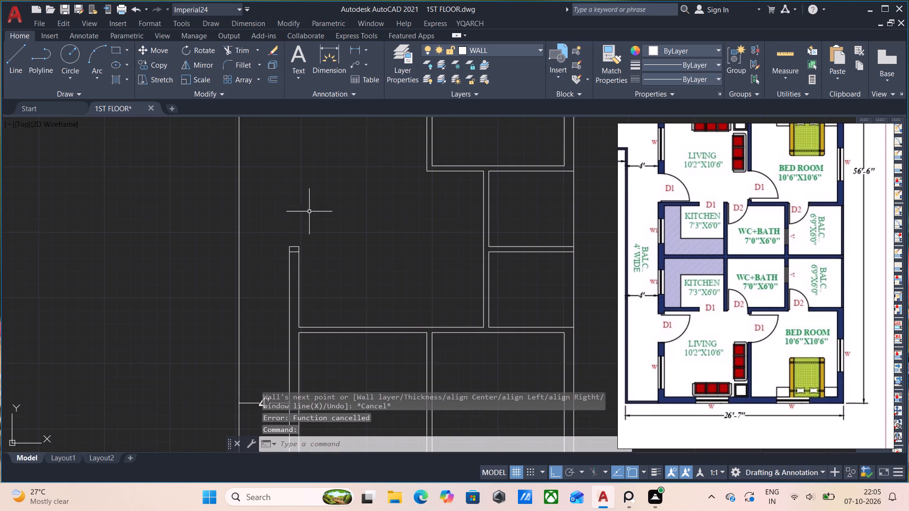
# Draw the upper kitchen's 9" left wall 6' upward from the outer corner of the 5" extension.
pyautogui.scroll(1, 289, 224)
pyautogui.press('w')
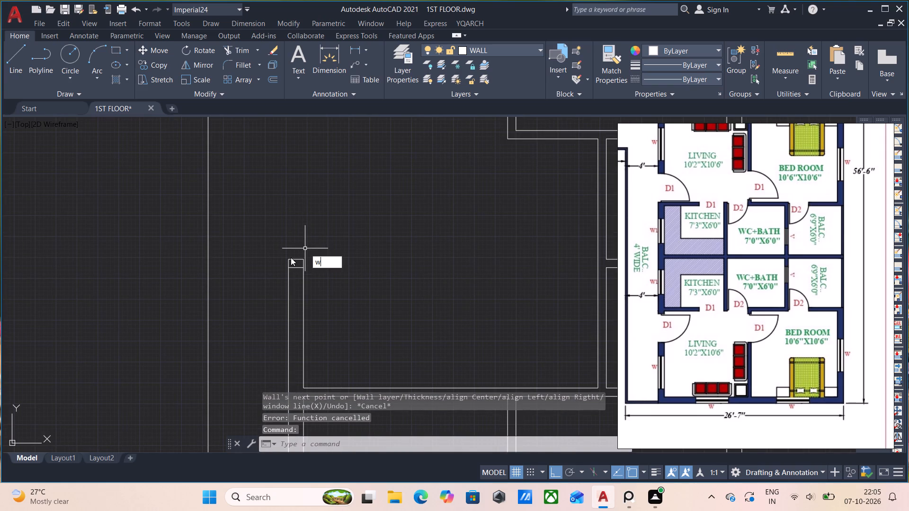
pyautogui.press('w')
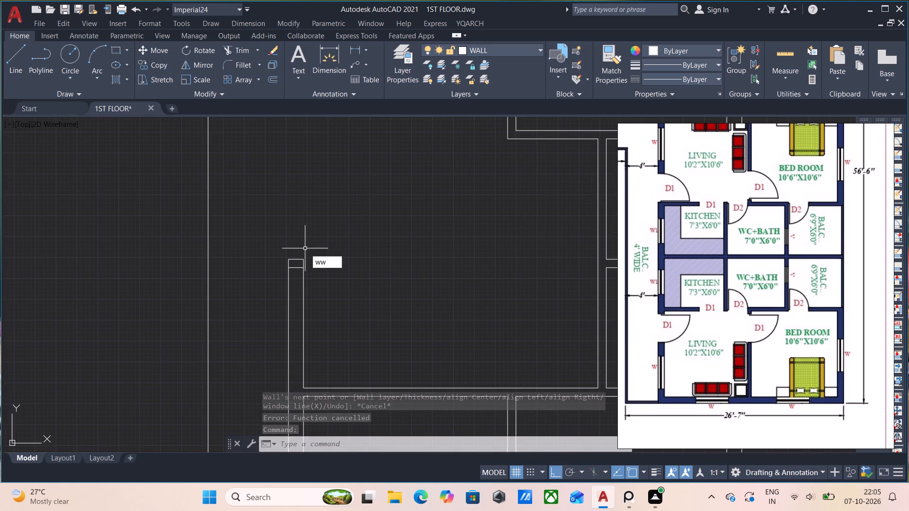
pyautogui.press('Return')
pyautogui.click(287, 260)
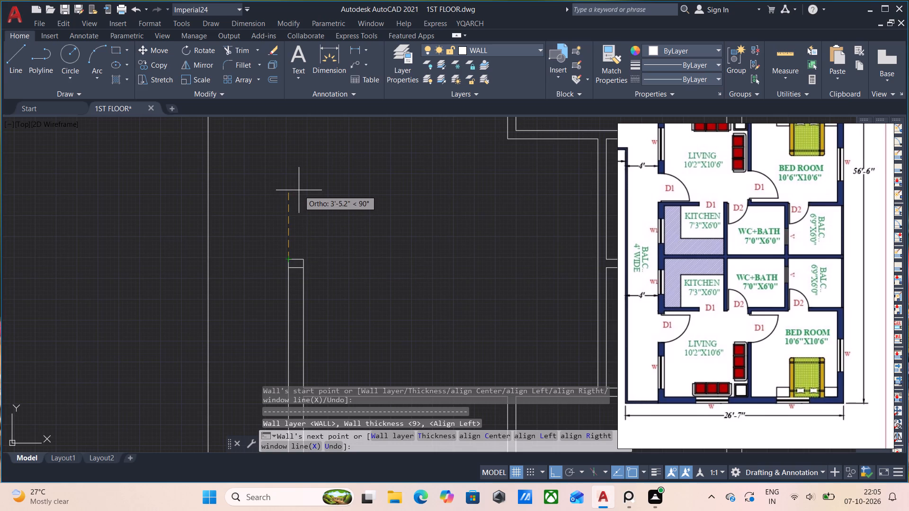
pyautogui.write("6'")
pyautogui.press('Return')
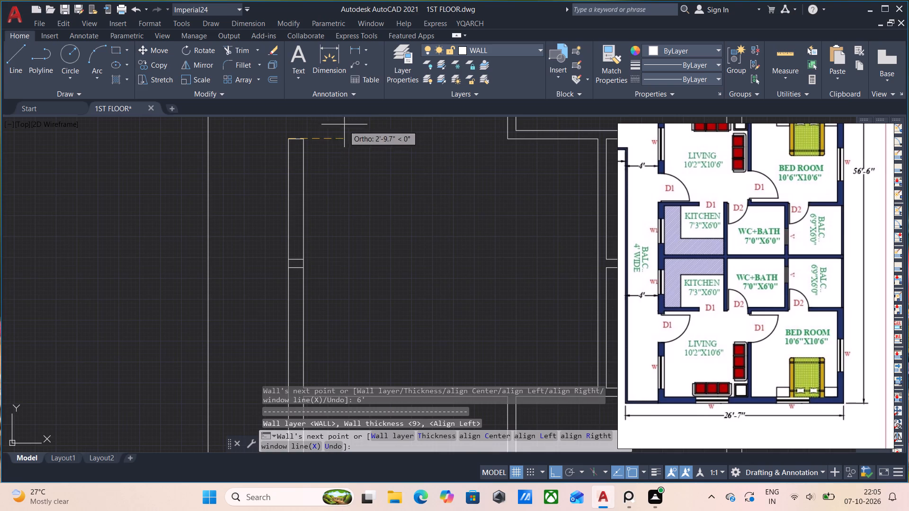
pyautogui.moveTo(319, 158); pyautogui.dragTo(328, 237, button='middle')
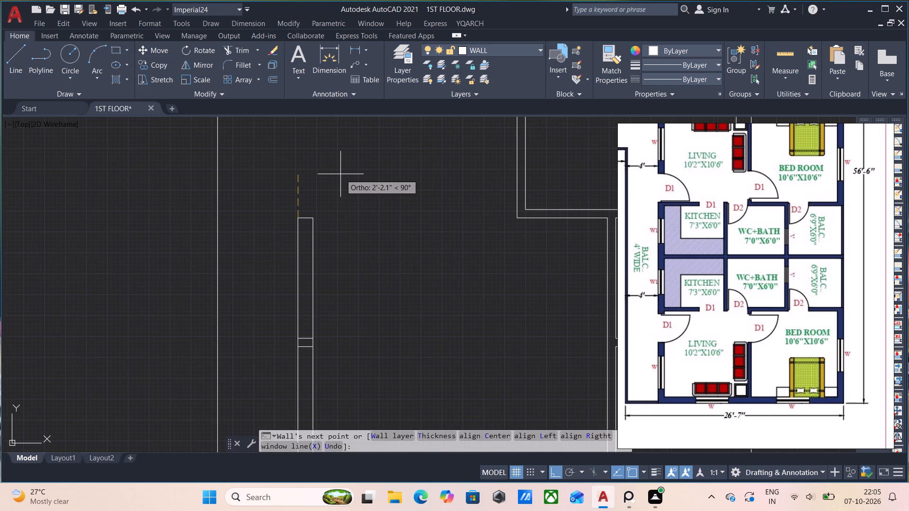
pyautogui.press('Escape')
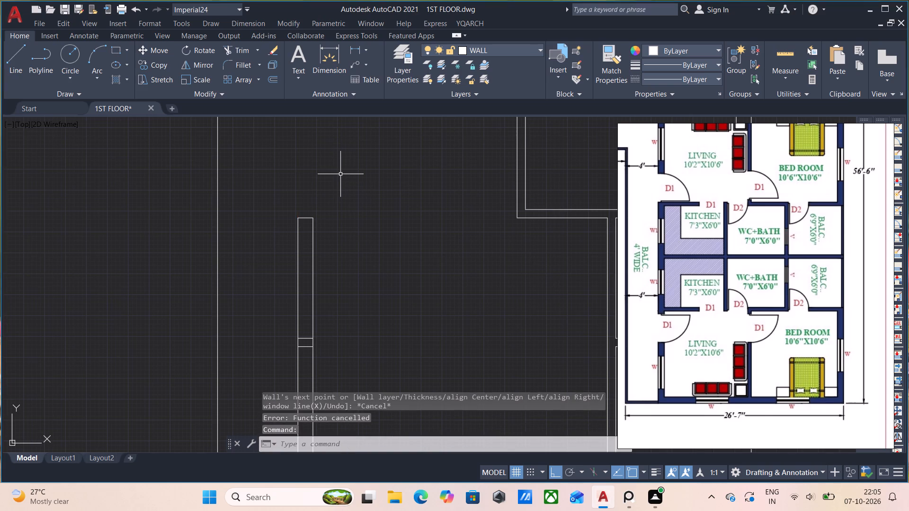
# Restart the wall command and set the wall thickness to 5".
pyautogui.scroll(-2, 350, 197)
pyautogui.moveTo(343, 300); pyautogui.dragTo(335, 273, button='middle')
pyautogui.scroll(2, 338, 274)
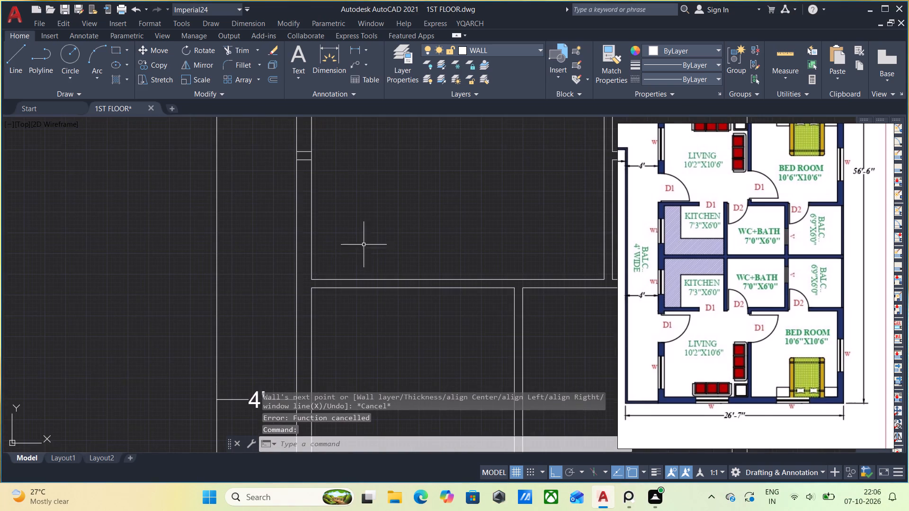
pyautogui.scroll(-1, 366, 241)
pyautogui.moveTo(366, 241); pyautogui.dragTo(333, 236, button='middle')
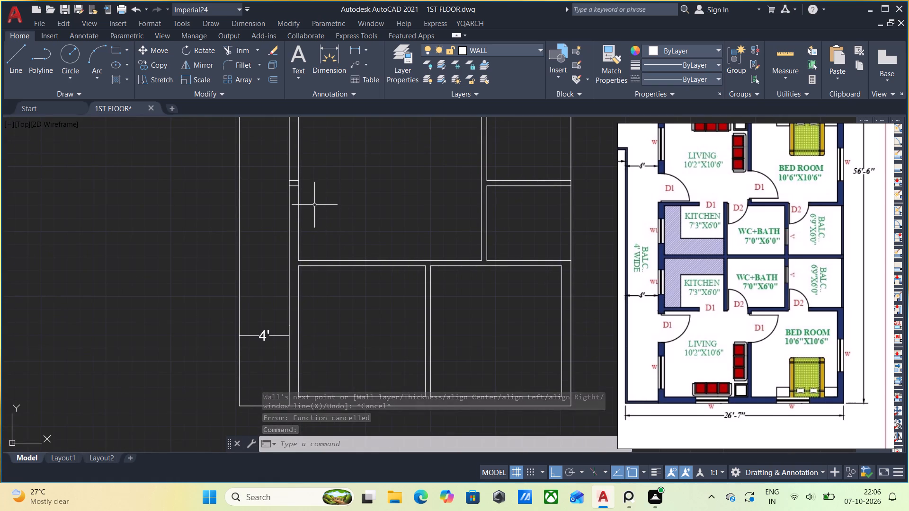
pyautogui.moveTo(315, 208); pyautogui.dragTo(316, 260, button='middle')
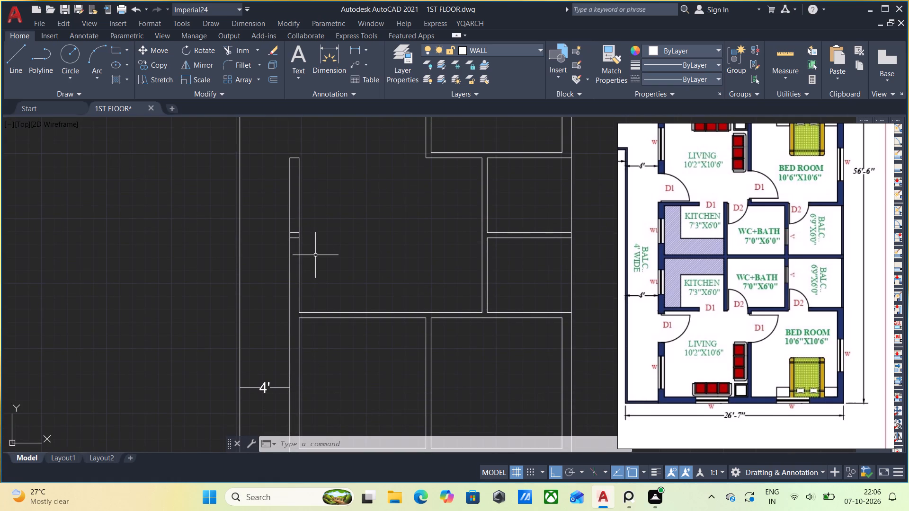
pyautogui.write('ww')
pyautogui.press('Return')
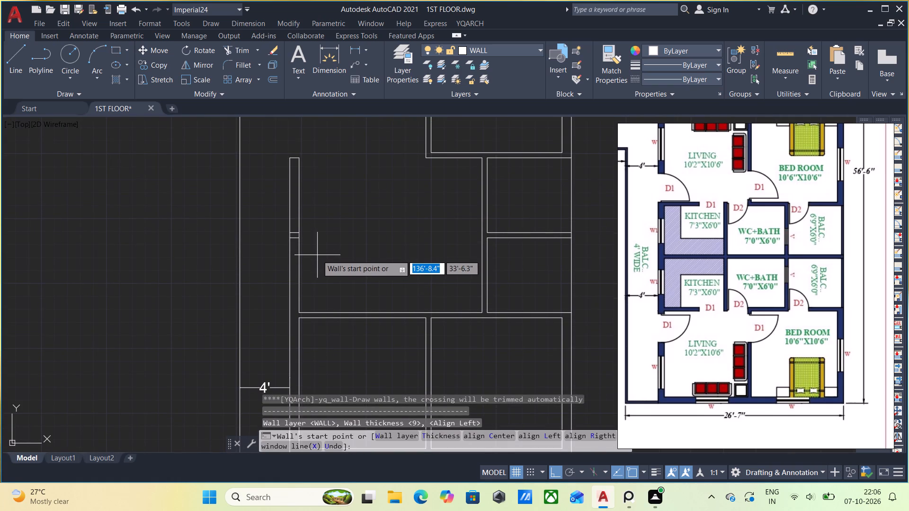
pyautogui.click(430, 433)
pyautogui.click(464, 306)
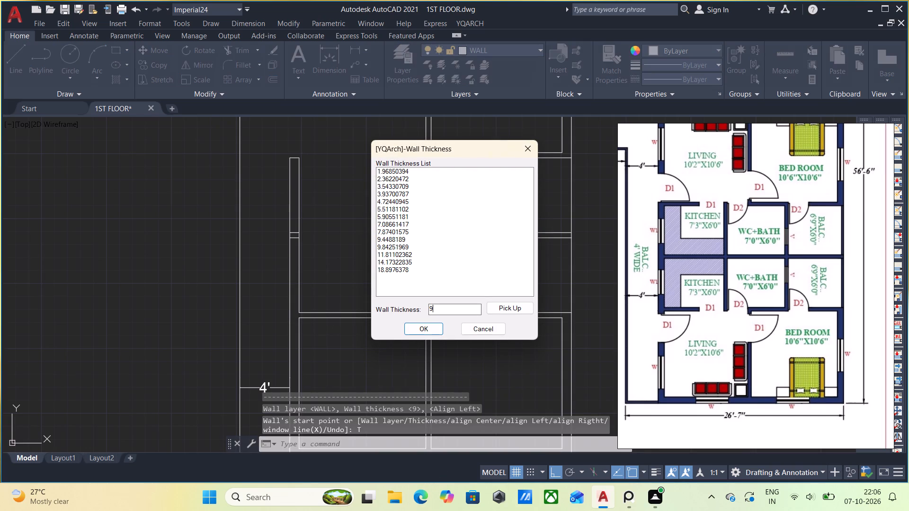
pyautogui.press('BackSpace')
pyautogui.press('5')
pyautogui.click(434, 327)
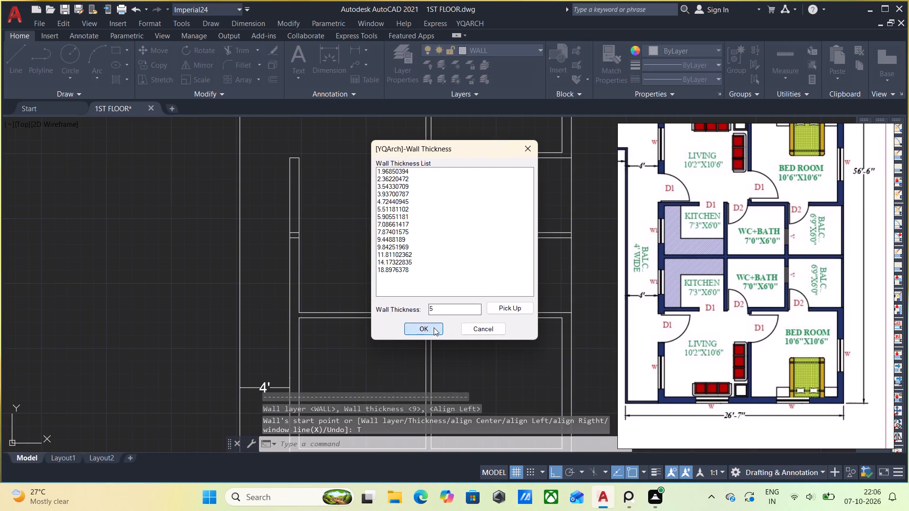
# Draw the dividing wall between the two kitchens 7'3" rightward from the left wall's inner face, at the top of the 5" extension.
pyautogui.scroll(2, 329, 222)
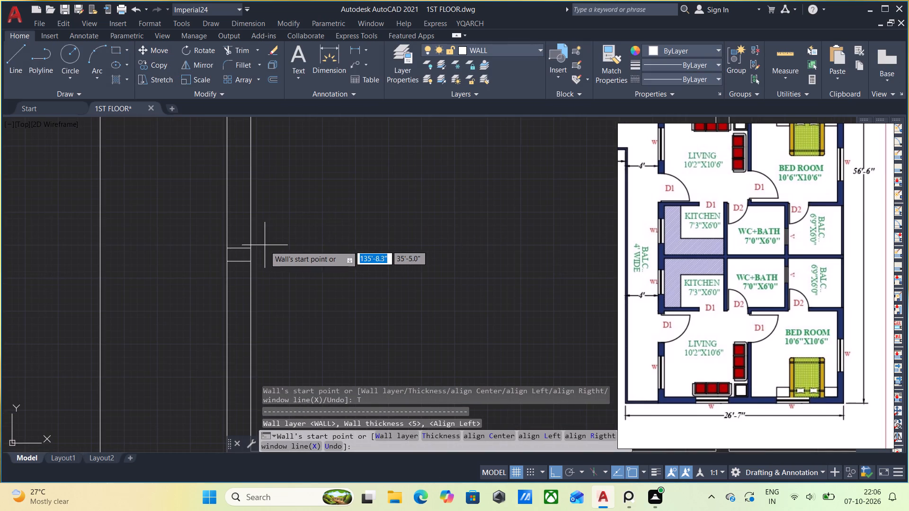
pyautogui.click(250, 248)
pyautogui.click(360, 253)
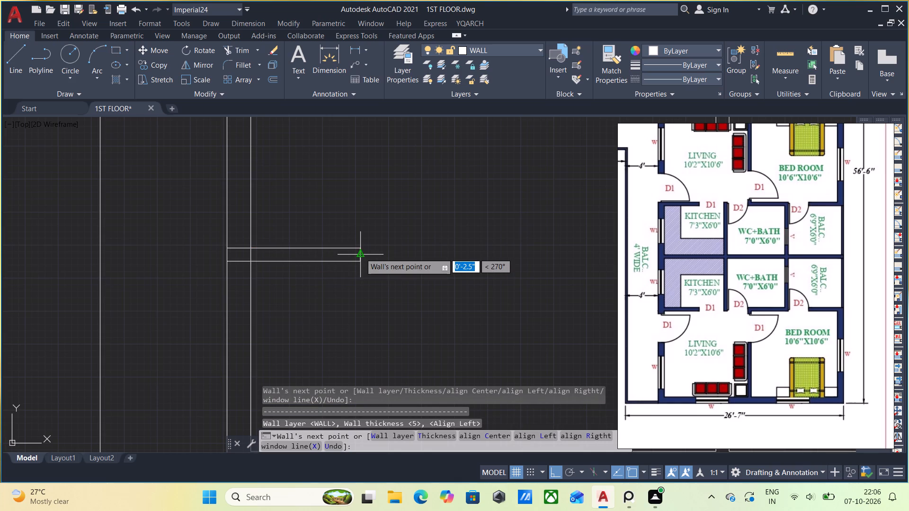
pyautogui.hotkey('ctrl', 'z')
pyautogui.scroll(-1, 363, 253)
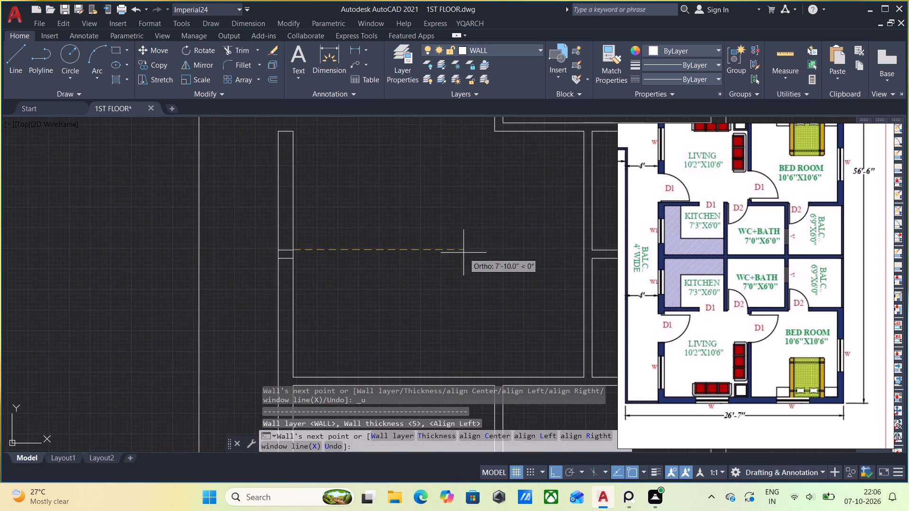
pyautogui.moveTo(527, 253); pyautogui.dragTo(406, 255, button='middle')
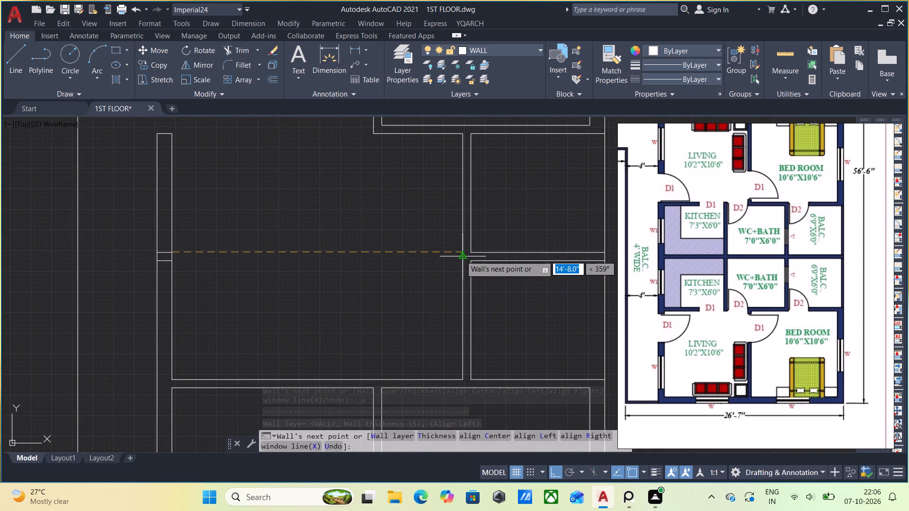
pyautogui.scroll(-1, 461, 255)
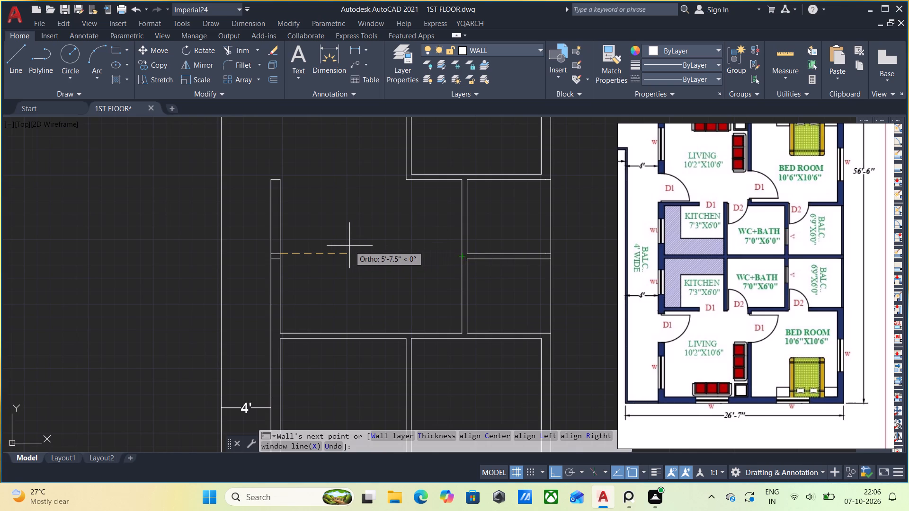
pyautogui.write("7'")
pyautogui.press('3')
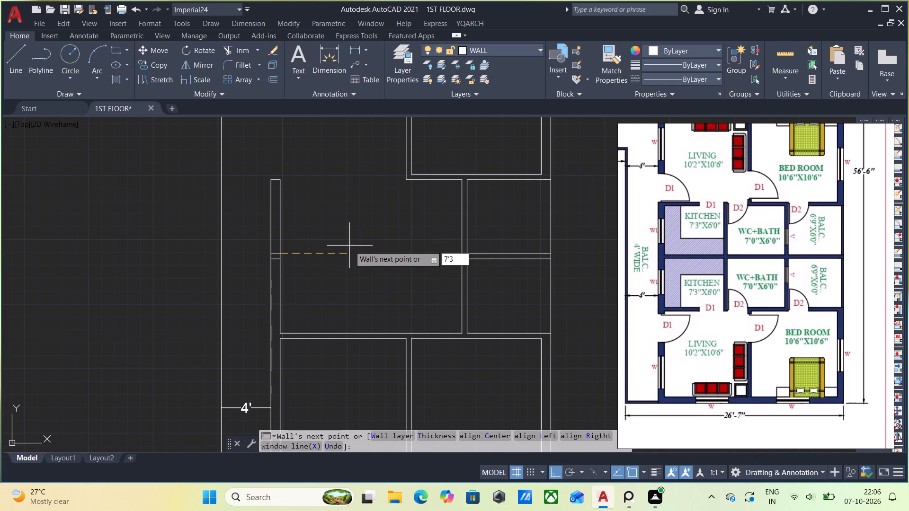
pyautogui.hotkey('shift', '"')
pyautogui.press('Return')
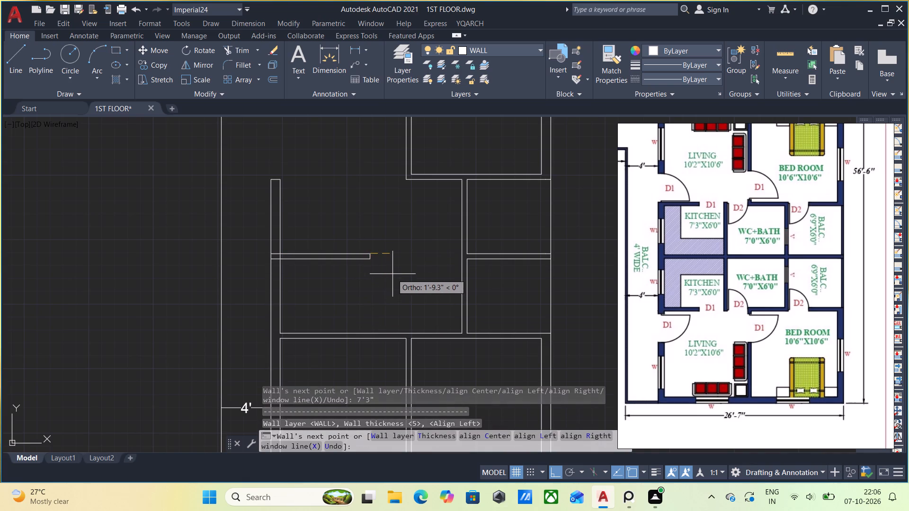
# Continue the dividing wall rightward by 5" and another 7' to meet the wall between the WC+bath and the balcony.
pyautogui.scroll(1, 392, 274)
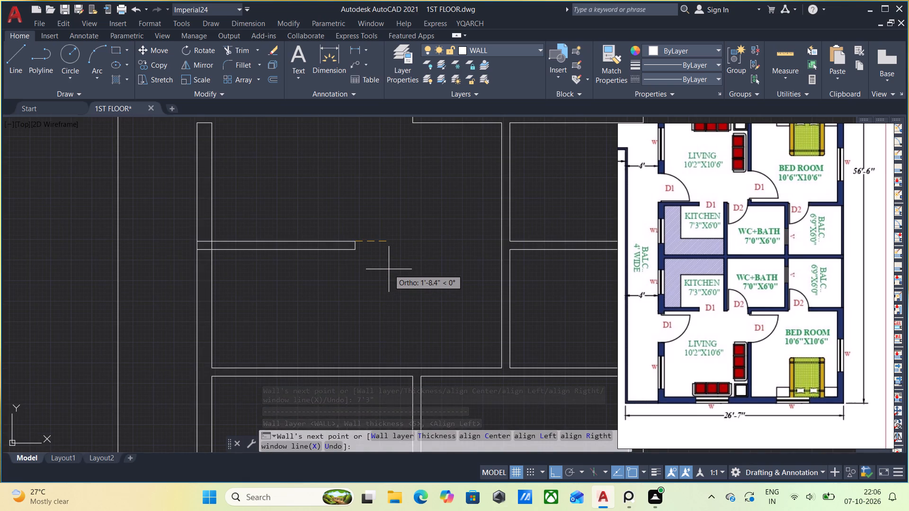
pyautogui.press('5')
pyautogui.press('Return')
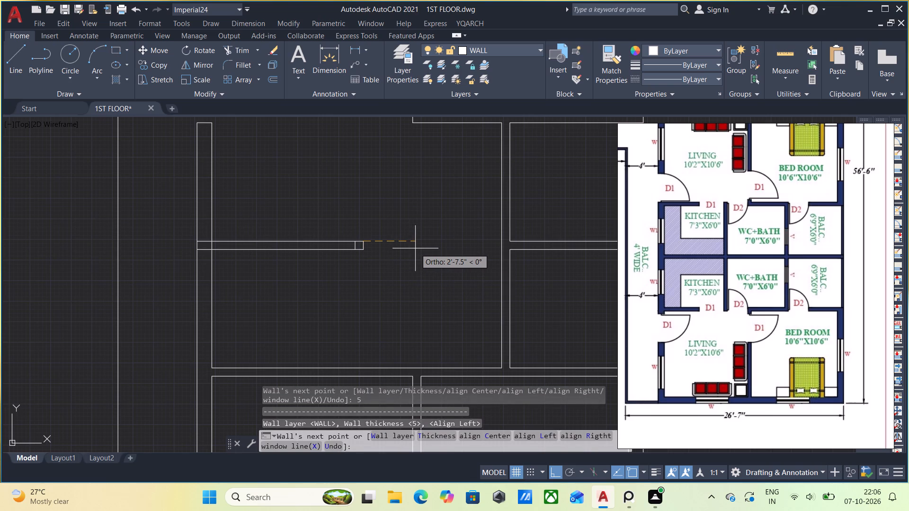
pyautogui.press('7')
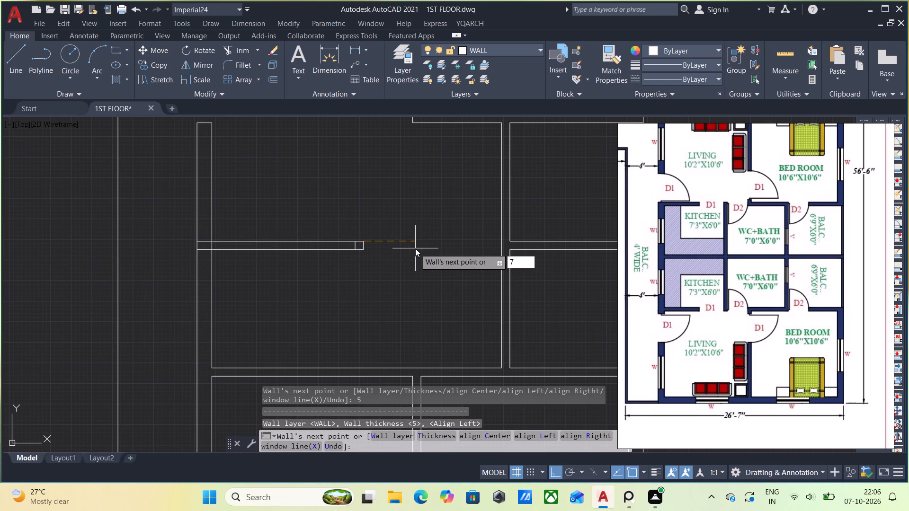
pyautogui.press("'")
pyautogui.press('Return')
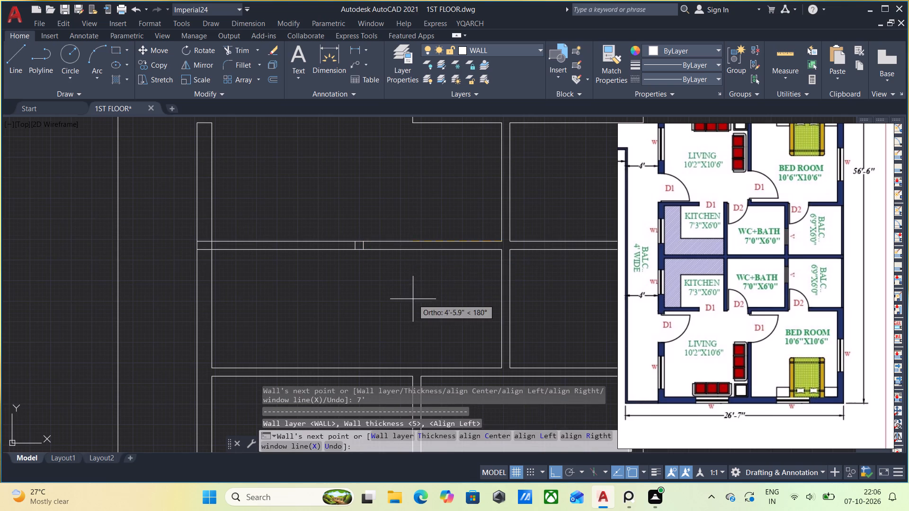
pyautogui.press('Escape')
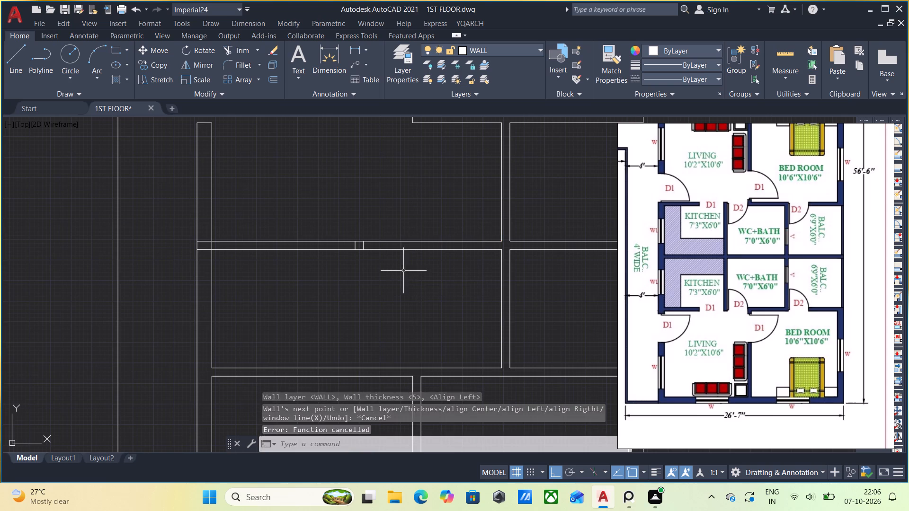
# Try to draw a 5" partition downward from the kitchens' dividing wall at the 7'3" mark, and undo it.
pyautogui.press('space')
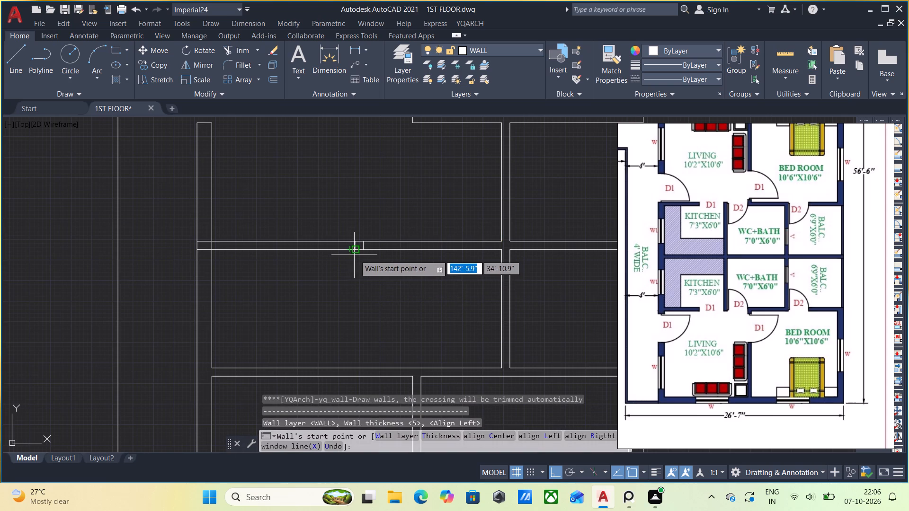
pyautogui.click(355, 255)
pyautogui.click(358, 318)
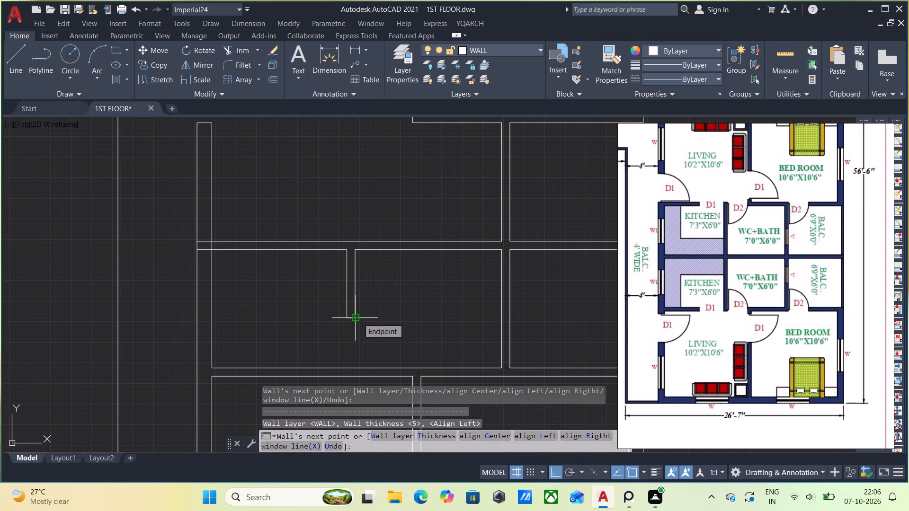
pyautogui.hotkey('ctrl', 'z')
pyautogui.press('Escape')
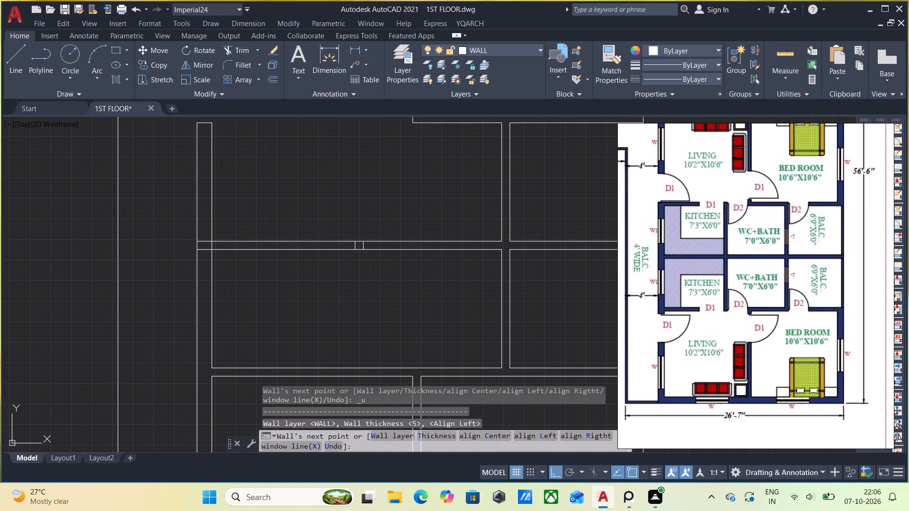
# Draw the 5" partition between the lower kitchen and WC+bath 6' downward, starting from the far side of the 5" segment.
pyautogui.press('space')
pyautogui.click(365, 249)
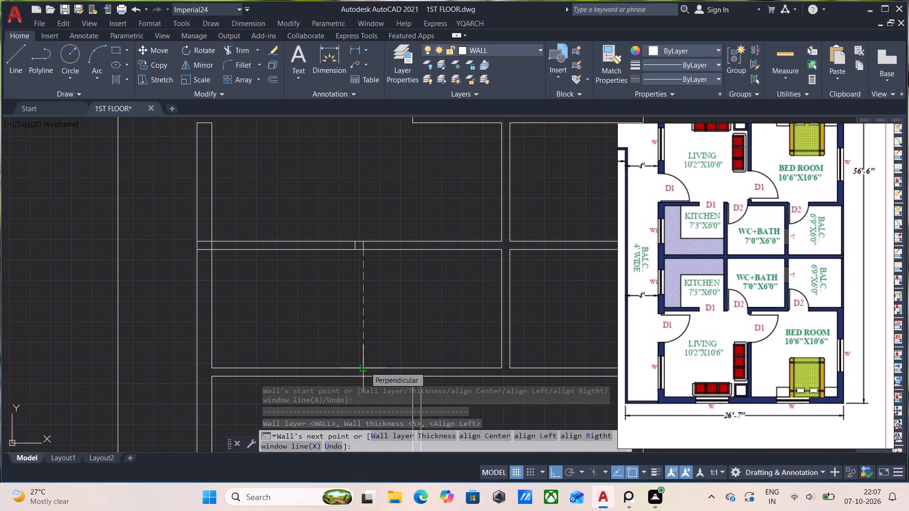
pyautogui.press('6')
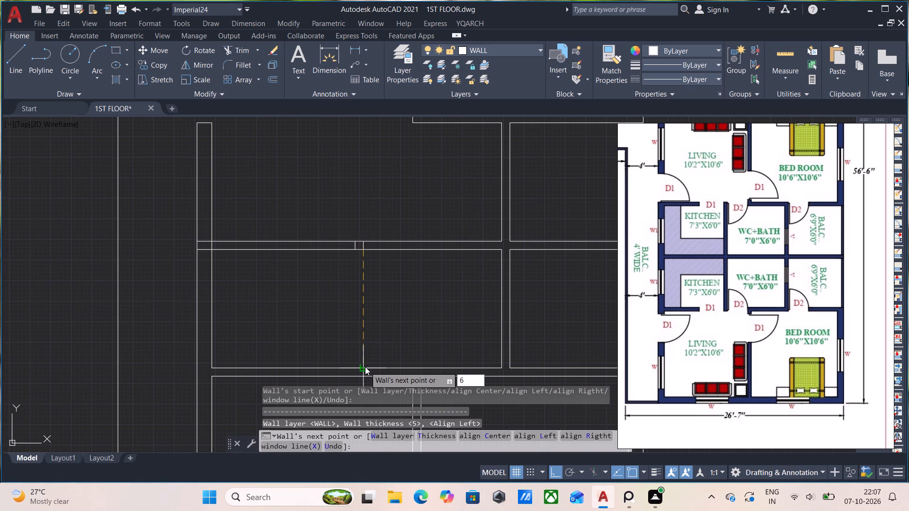
pyautogui.press("'")
pyautogui.press('Return')
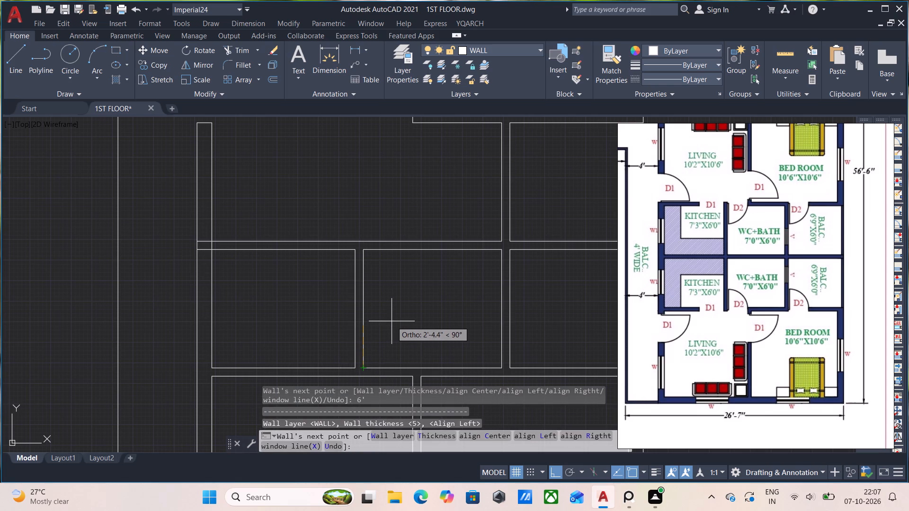
pyautogui.press('Escape')
# Measure the lower kitchen's inside width and height.
pyautogui.click(782, 53)
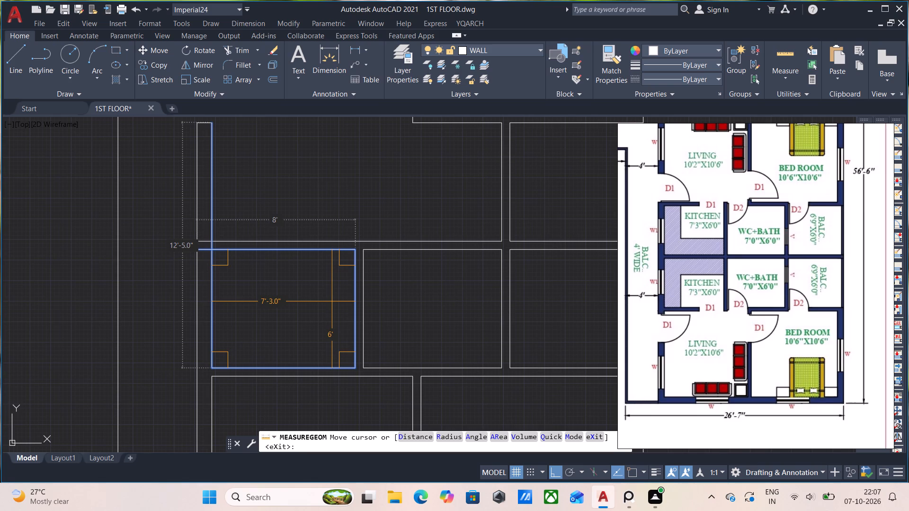
pyautogui.press('Escape')
# Draw the upper kitchen's 5" top wall leftward from the living/bedroom wall corner to the inner face of the 9" left wall.
pyautogui.scroll(-1, 356, 223)
pyautogui.moveTo(364, 237); pyautogui.dragTo(367, 251, button='middle')
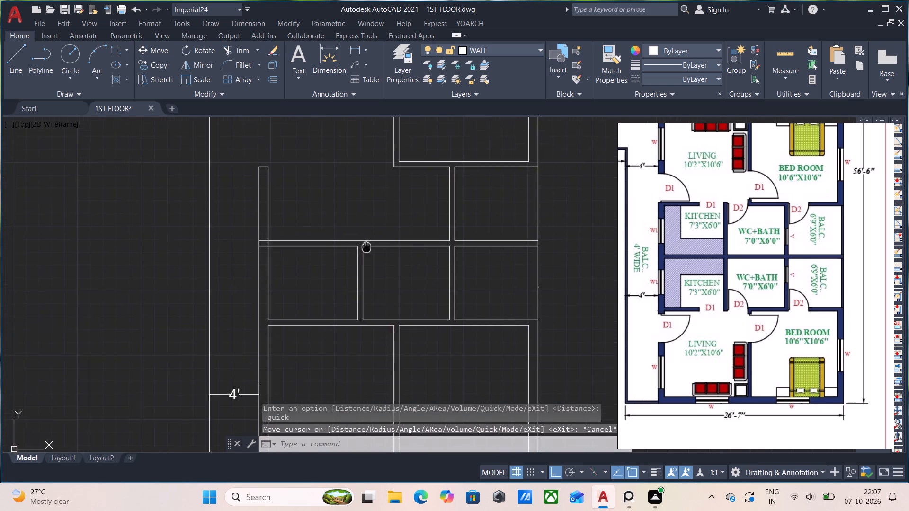
pyautogui.moveTo(367, 251); pyautogui.dragTo(364, 298, button='middle')
pyautogui.scroll(1, 360, 295)
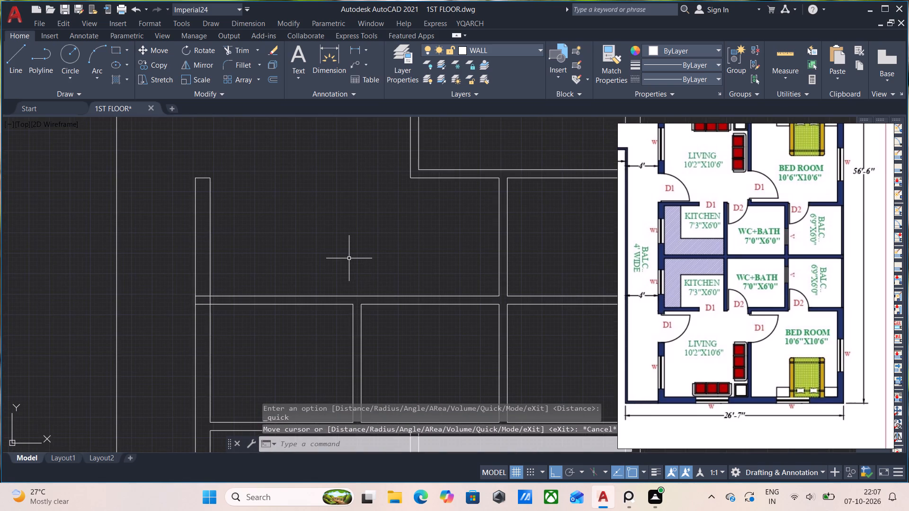
pyautogui.moveTo(353, 224); pyautogui.dragTo(354, 249, button='middle')
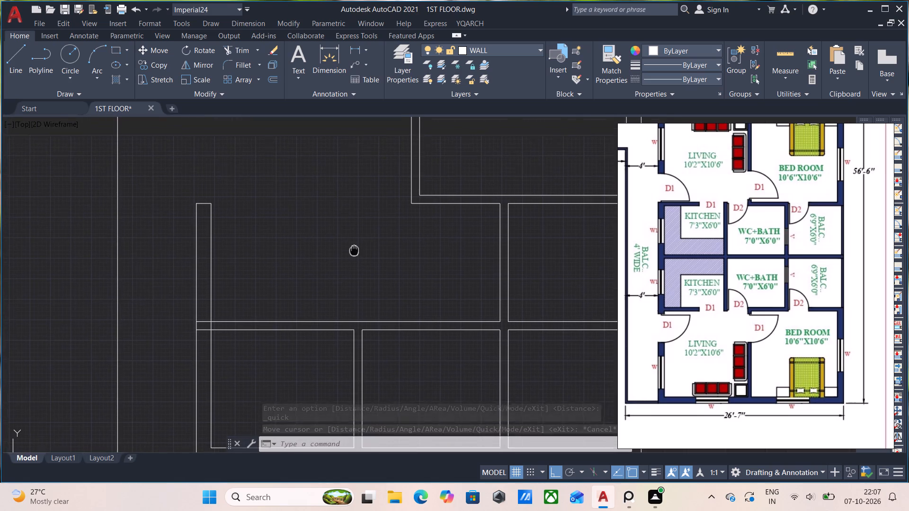
pyautogui.moveTo(354, 249); pyautogui.dragTo(339, 250, button='middle')
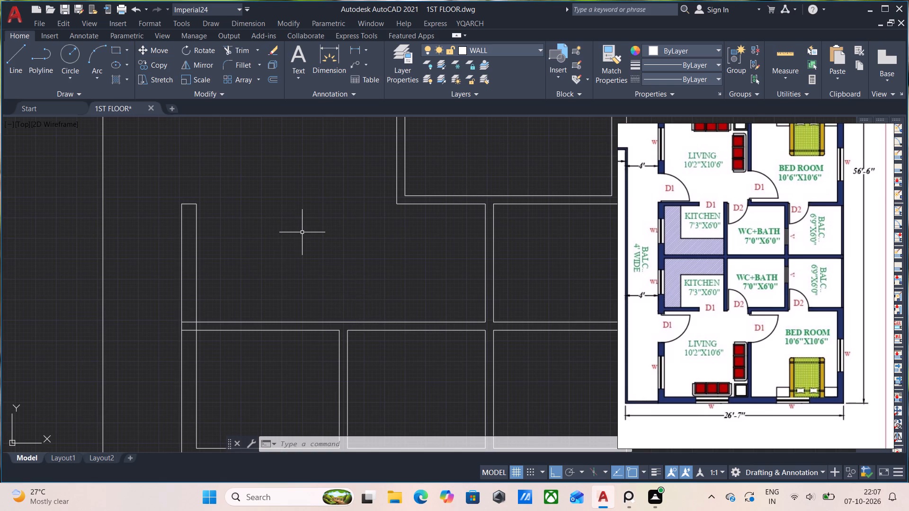
pyautogui.write('ww')
pyautogui.press('Return')
pyautogui.press('Return')
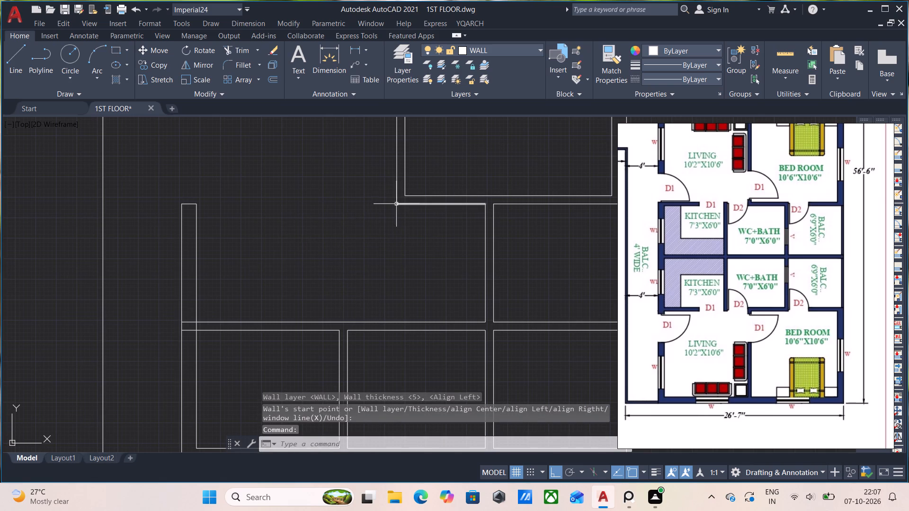
pyautogui.press('space')
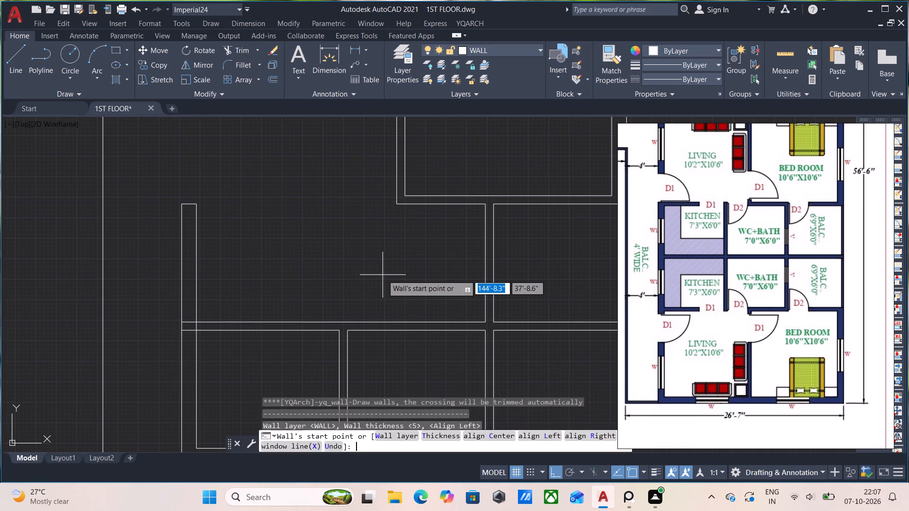
pyautogui.click(398, 203)
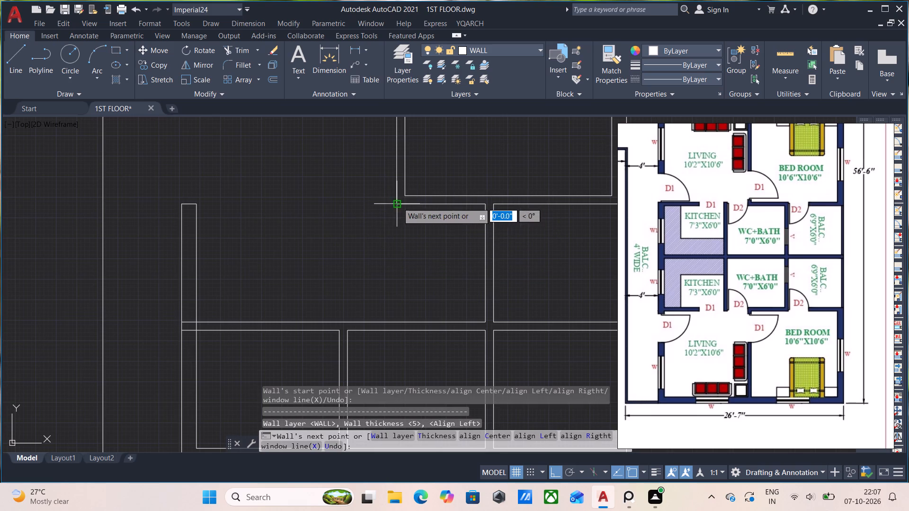
pyautogui.click(196, 207)
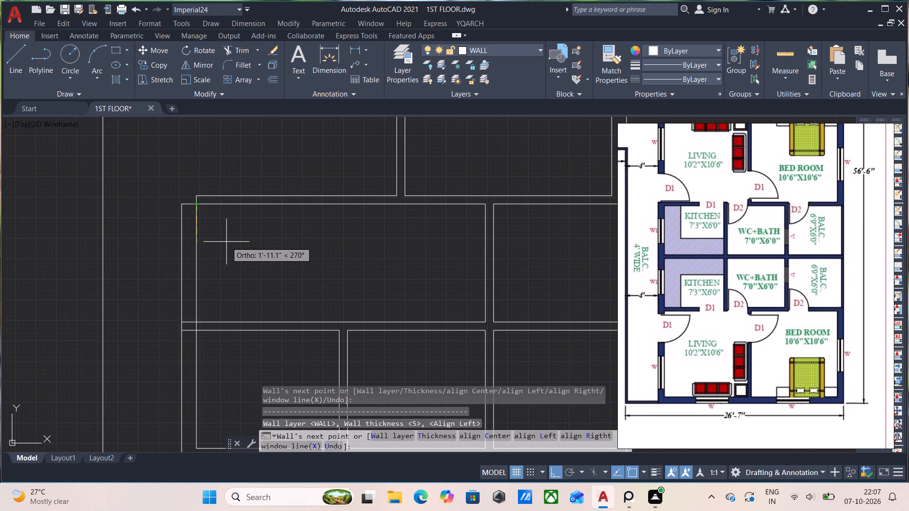
pyautogui.press('Escape')
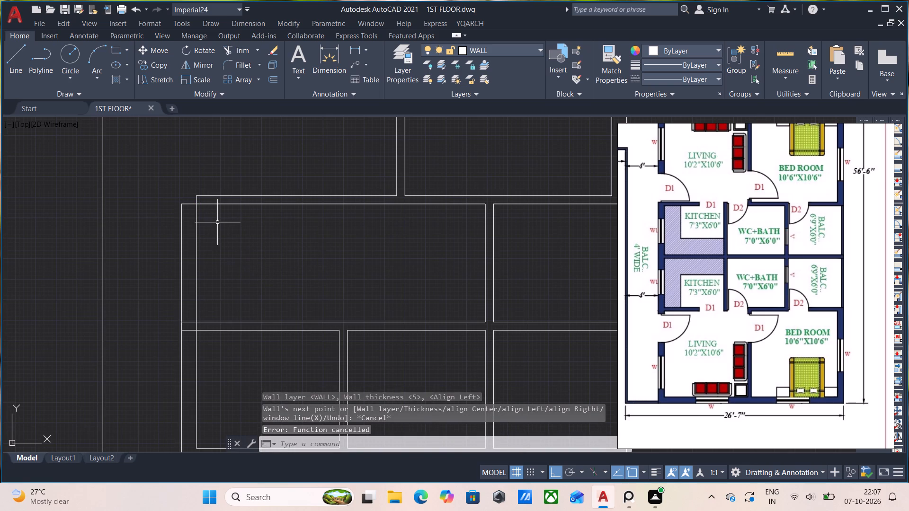
# Close the open outer corner between the upper kitchen's top wall and 9" left wall with two line segments.
pyautogui.scroll(2, 205, 221)
pyautogui.moveTo(194, 217); pyautogui.dragTo(240, 325, button='middle')
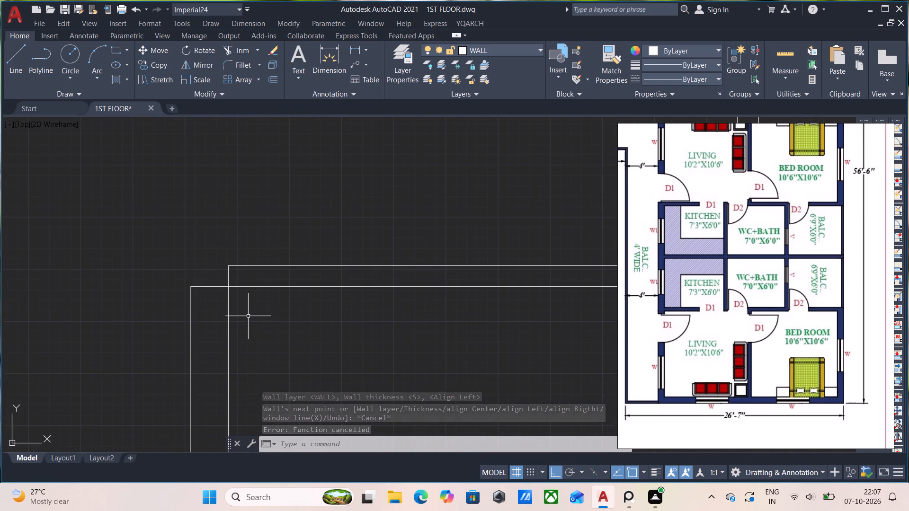
pyautogui.press('l')
pyautogui.press('Return')
pyautogui.click(229, 265)
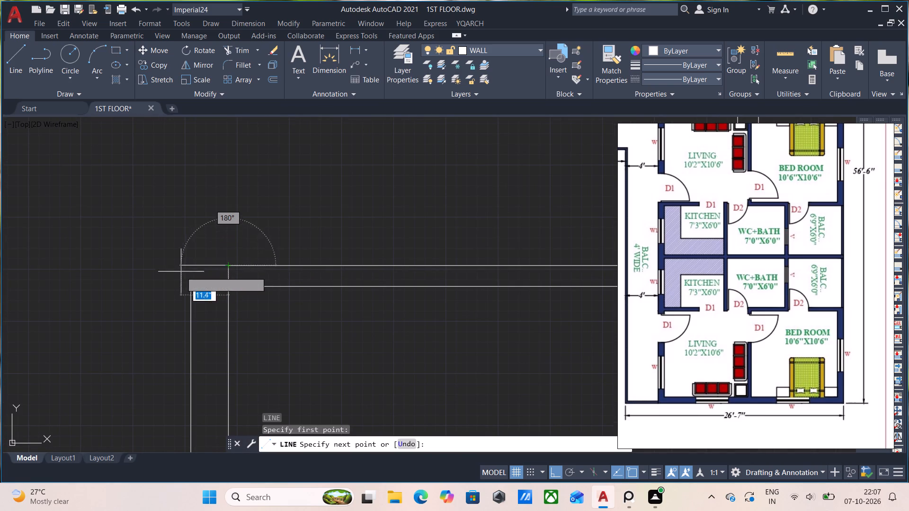
pyautogui.click(188, 263)
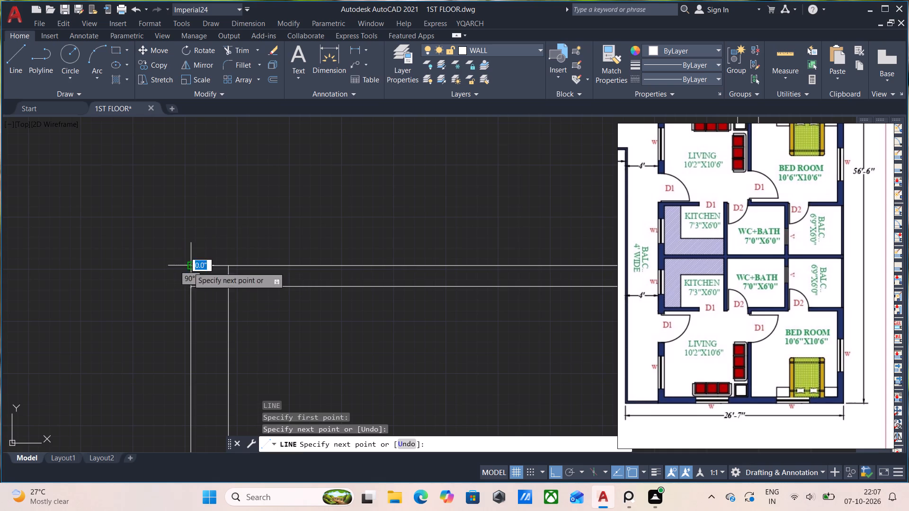
pyautogui.click(191, 283)
pyautogui.press('Escape')
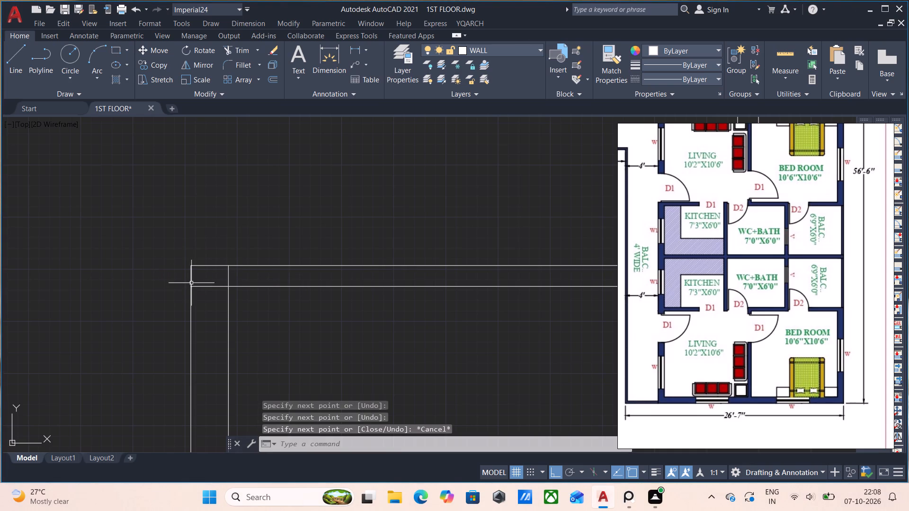
# Trim the overlapping wall lines at the upper kitchen's top-left corner with the double-line scissor.
pyautogui.press('t')
pyautogui.press('x')
pyautogui.press('Return')
pyautogui.click(270, 319)
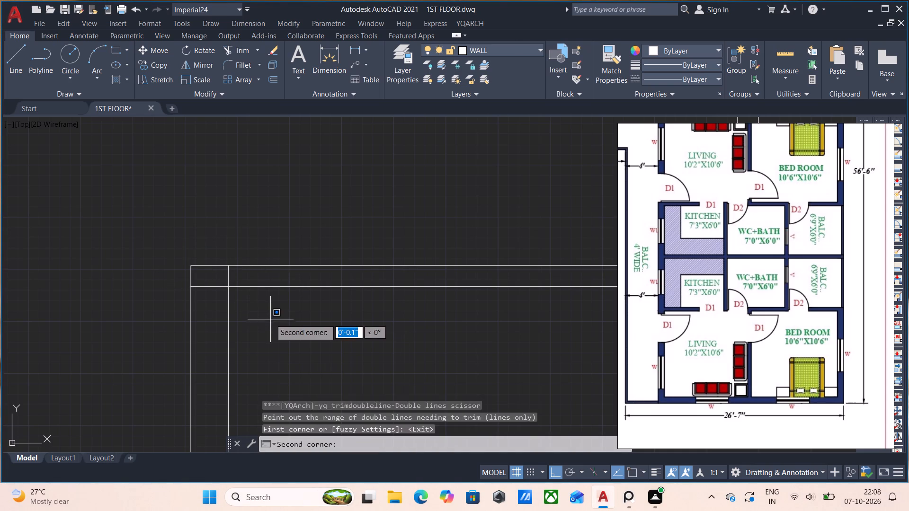
pyautogui.click(159, 228)
pyautogui.scroll(-2, 253, 300)
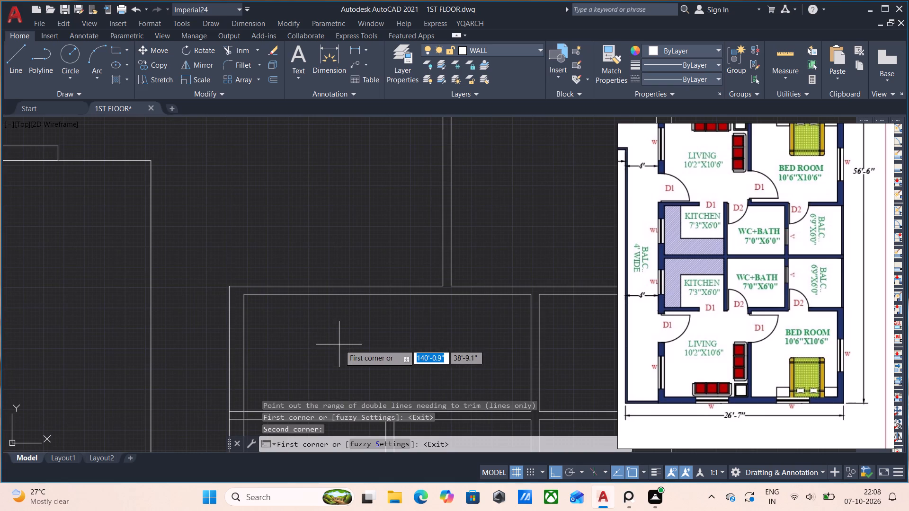
pyautogui.press('Escape')
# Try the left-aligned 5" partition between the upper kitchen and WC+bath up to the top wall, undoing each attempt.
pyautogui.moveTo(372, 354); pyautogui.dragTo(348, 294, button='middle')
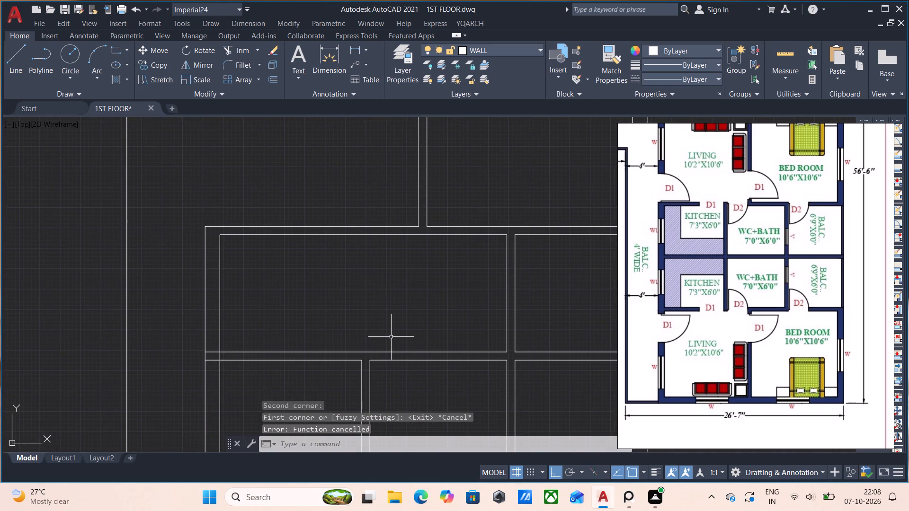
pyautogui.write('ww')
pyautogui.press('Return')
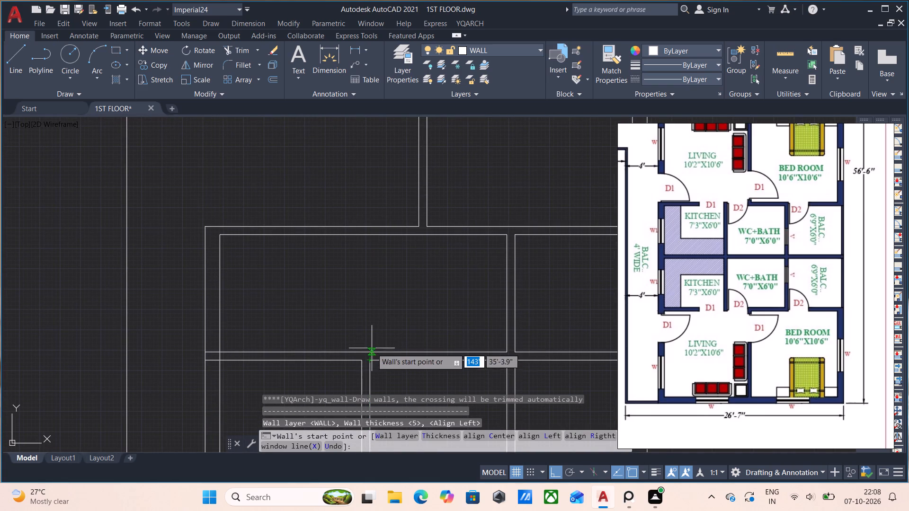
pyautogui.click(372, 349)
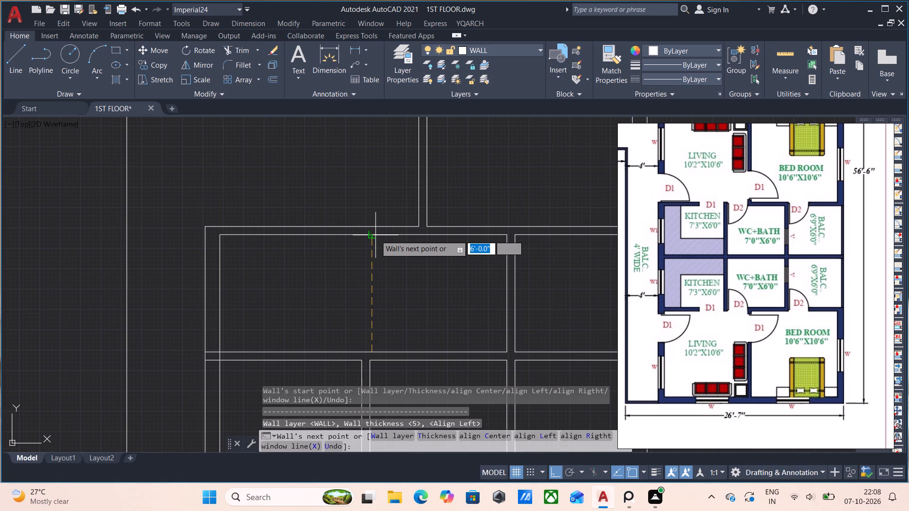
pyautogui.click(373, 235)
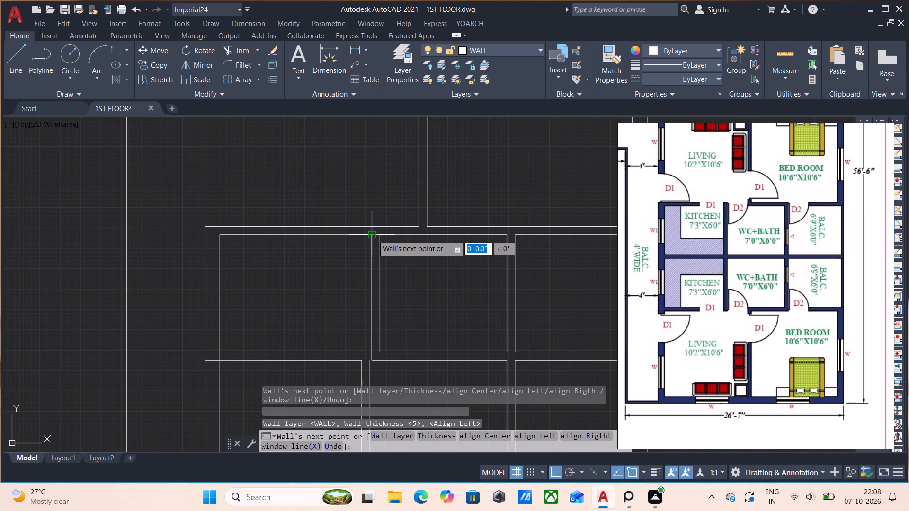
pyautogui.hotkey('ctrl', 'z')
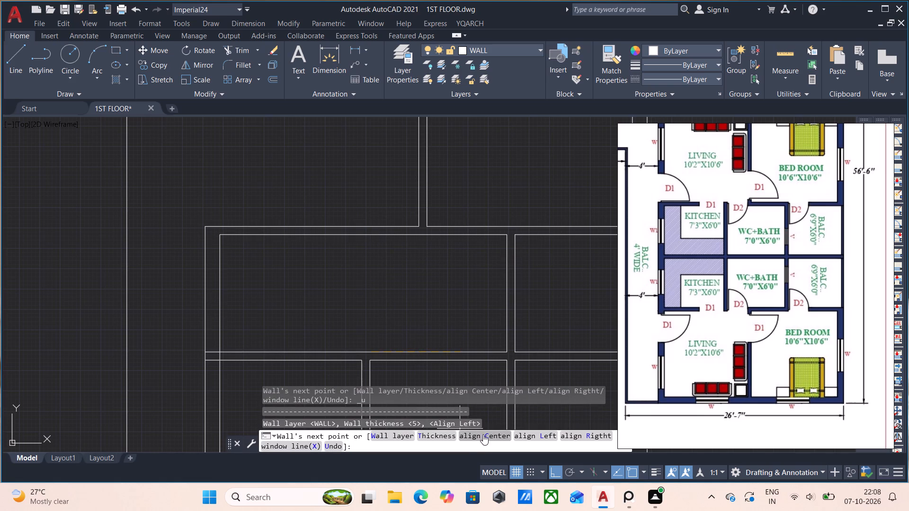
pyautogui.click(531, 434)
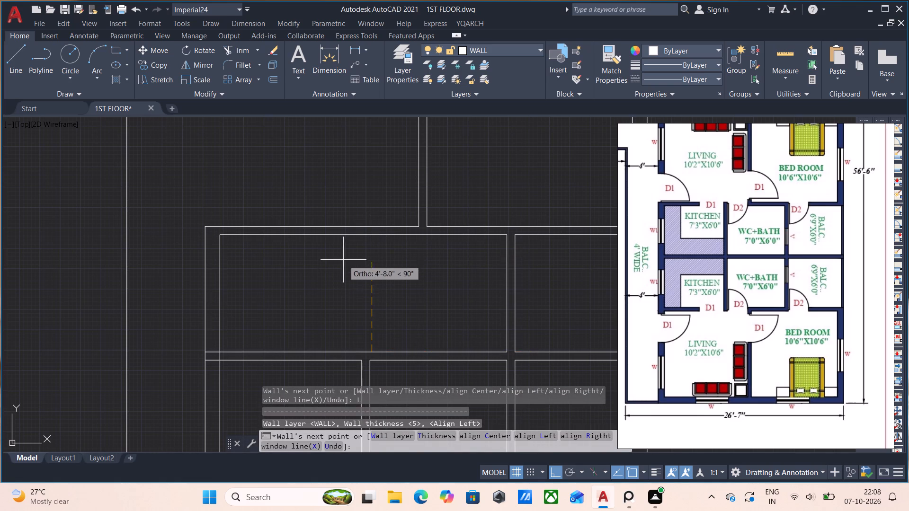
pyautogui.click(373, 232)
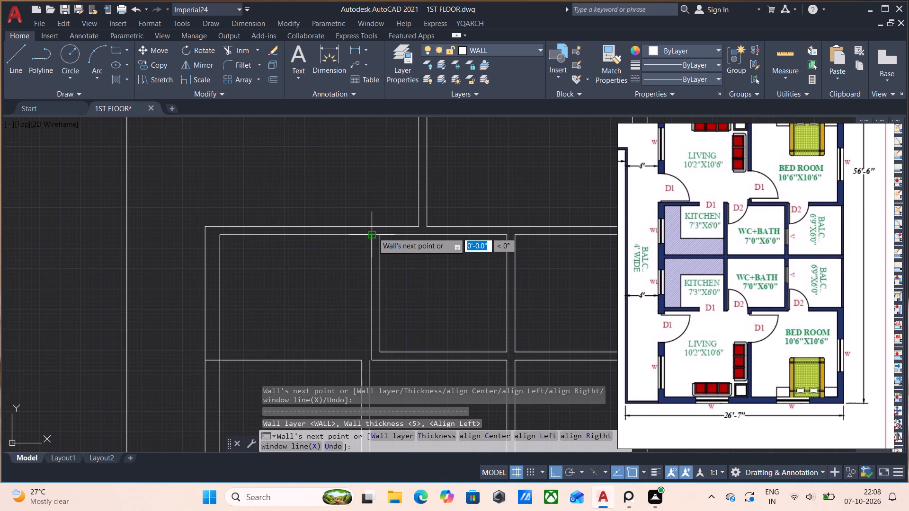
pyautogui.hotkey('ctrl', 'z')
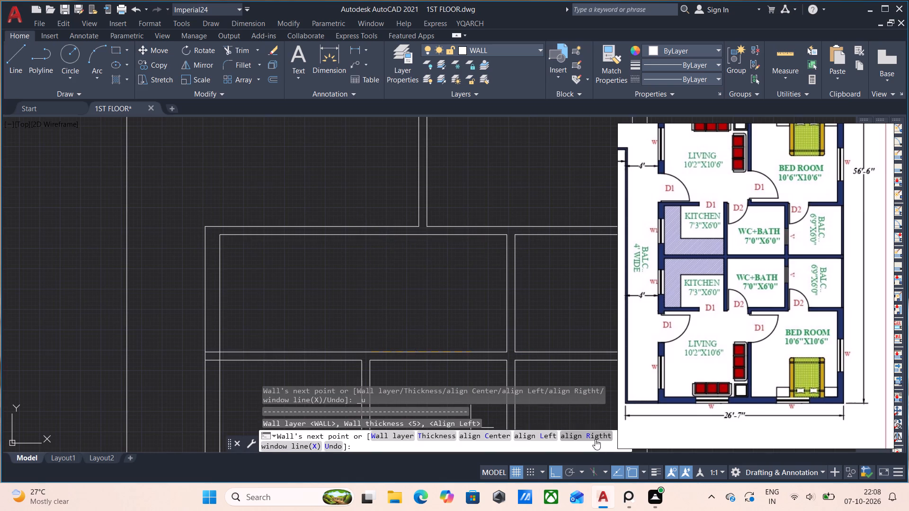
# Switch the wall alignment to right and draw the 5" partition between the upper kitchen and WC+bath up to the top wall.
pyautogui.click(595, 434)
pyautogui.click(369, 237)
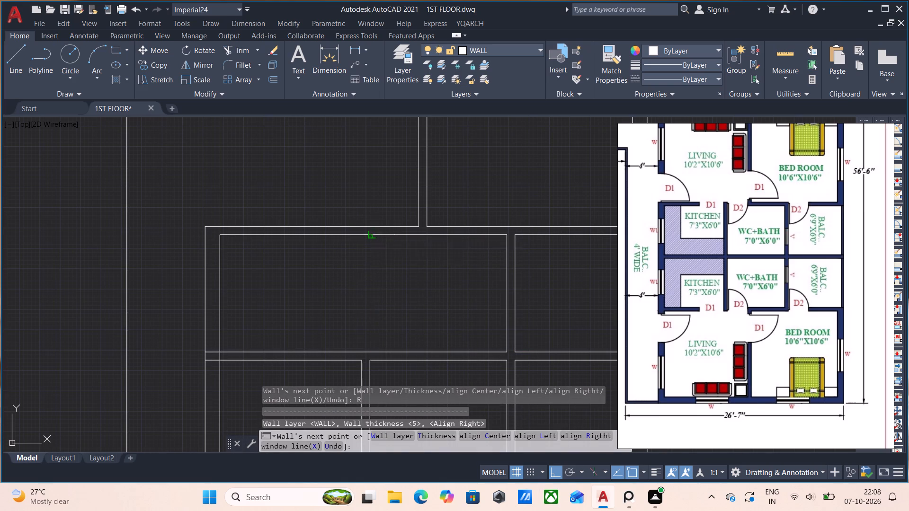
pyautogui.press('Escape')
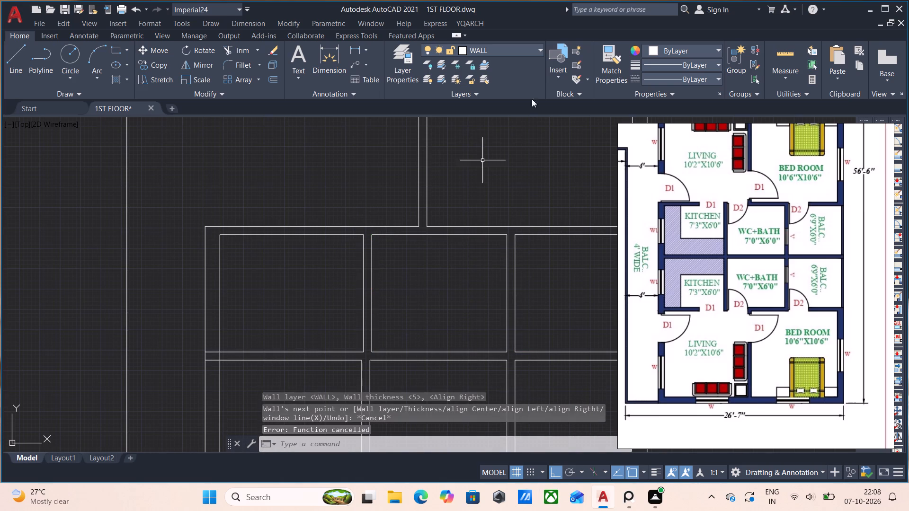
# Measure the upper kitchen's inside width and height.
pyautogui.click(791, 55)
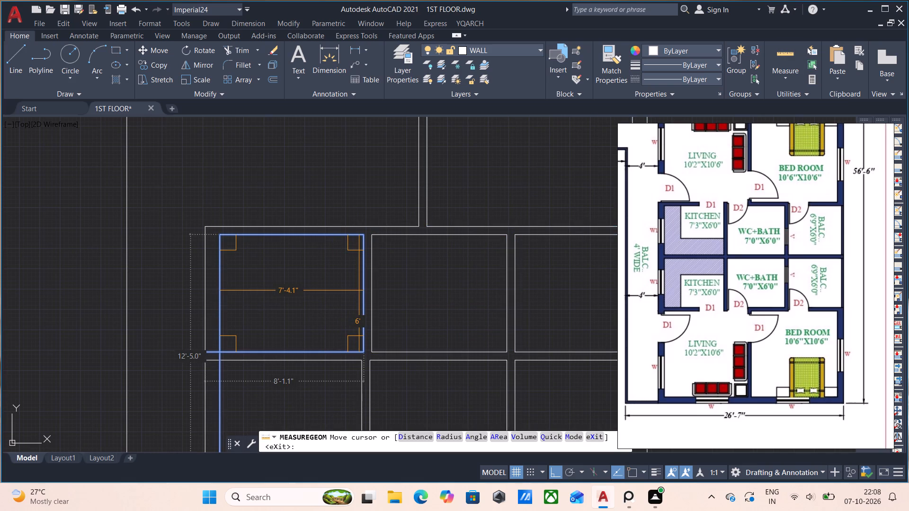
pyautogui.press('Escape')
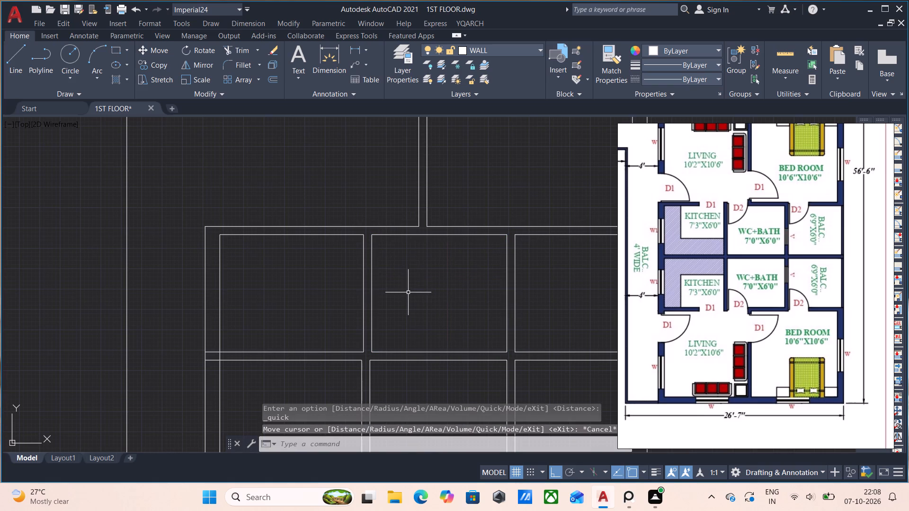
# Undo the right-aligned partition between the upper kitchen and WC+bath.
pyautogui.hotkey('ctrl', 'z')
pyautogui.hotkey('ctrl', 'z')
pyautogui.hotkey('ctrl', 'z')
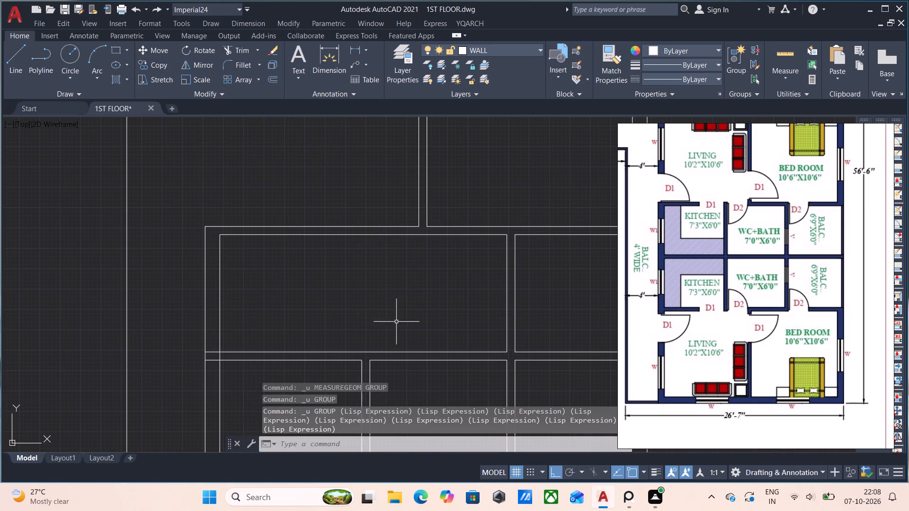
# Draw the right-aligned 5" partition, 6'-0" long, between the upper kitchen and WC+bath up to the top wall.
pyautogui.scroll(1, 372, 343)
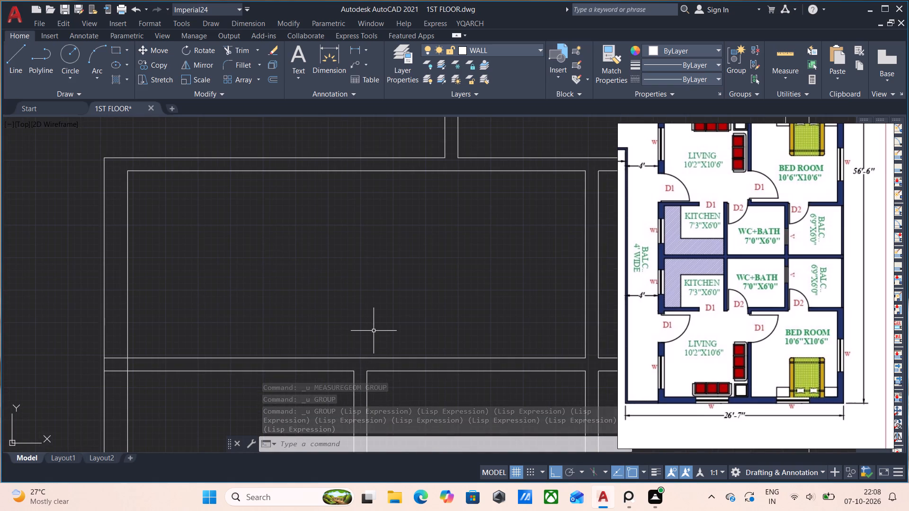
pyautogui.press('w')
pyautogui.press('w')
pyautogui.press('Return')
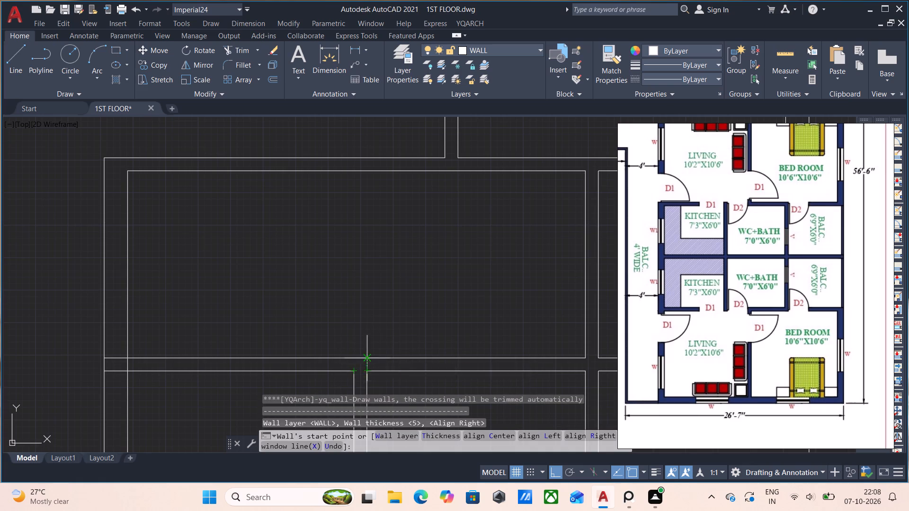
pyautogui.click(364, 355)
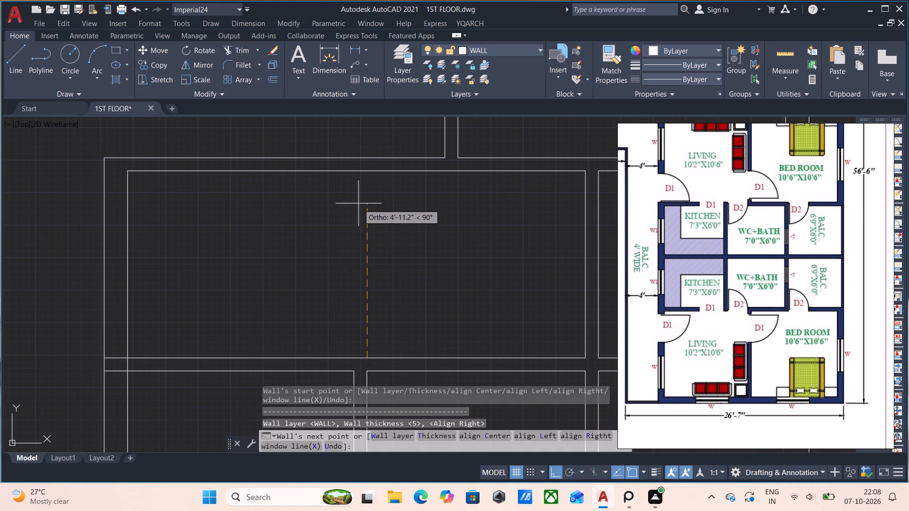
pyautogui.click(367, 169)
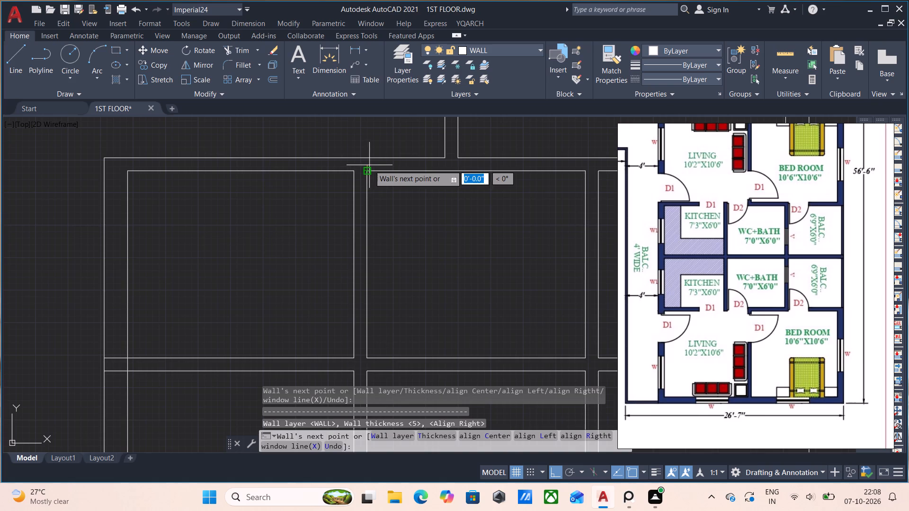
pyautogui.press('Escape')
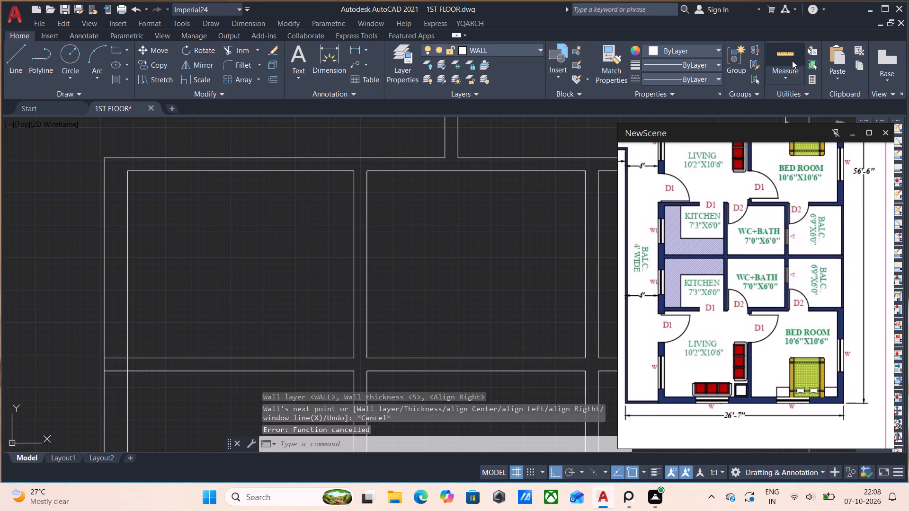
# Measure the upper kitchen's inside width and height.
pyautogui.click(789, 53)
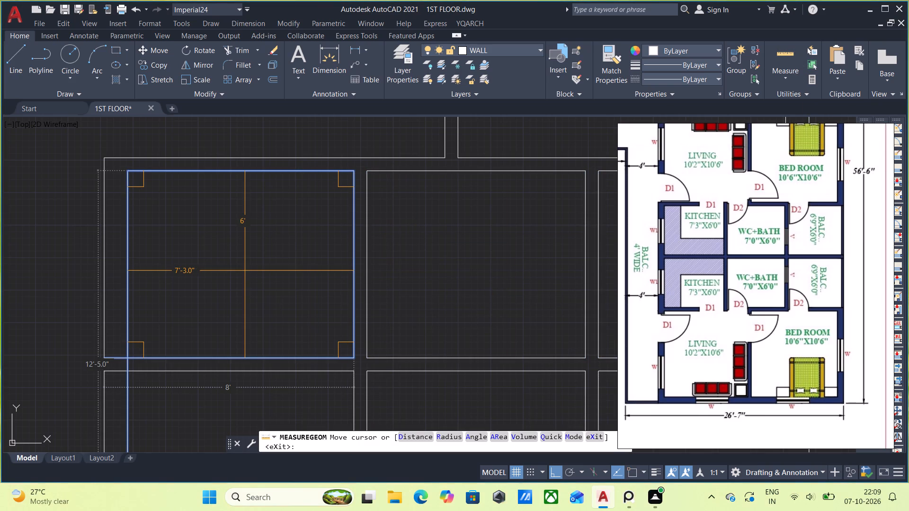
pyautogui.press('Escape')
# Save the 1ST FLOOR drawing.
pyautogui.scroll(-2, 276, 289)
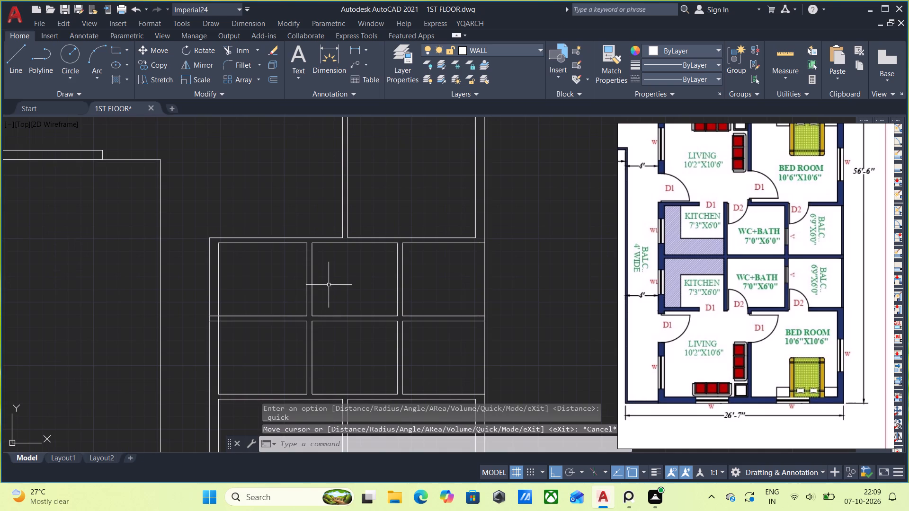
pyautogui.hotkey('ctrl', 's')
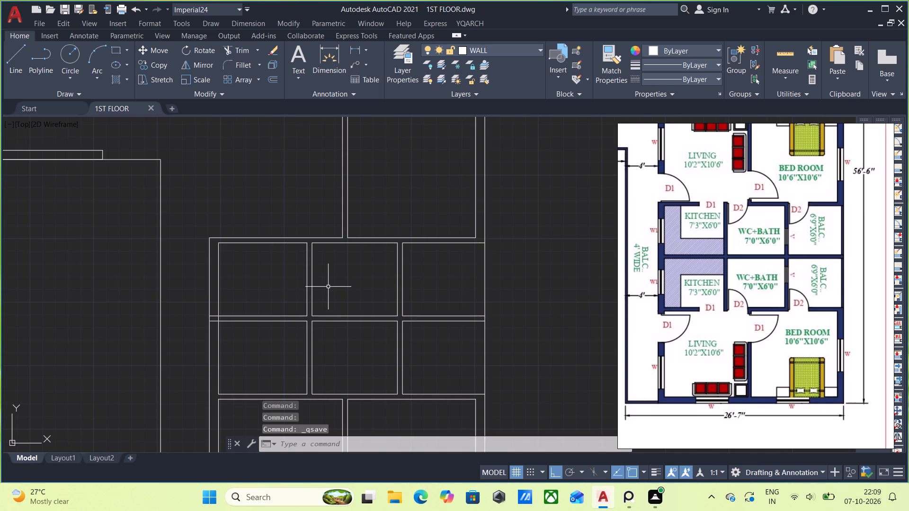
# Trim the double lines where the wall between the two kitchens meets the left outer wall.
pyautogui.write('tx')
pyautogui.press('Return')
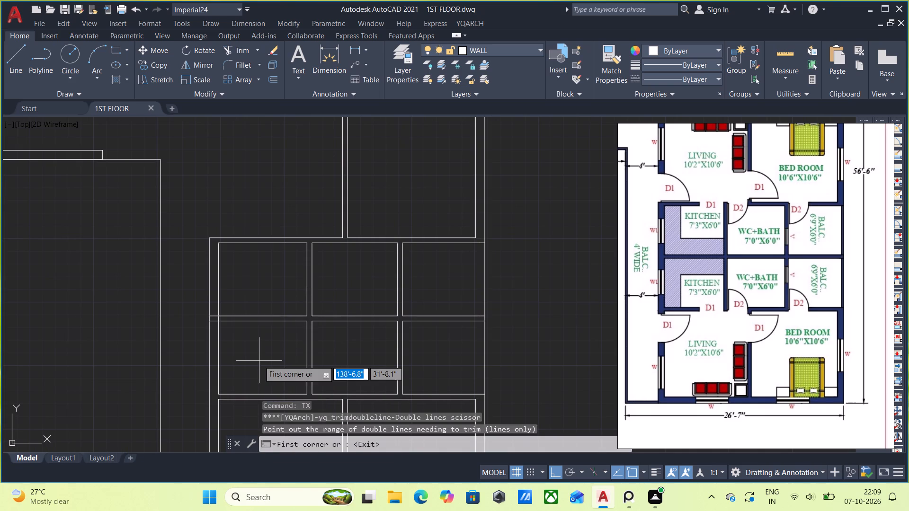
pyautogui.click(259, 361)
pyautogui.click(198, 274)
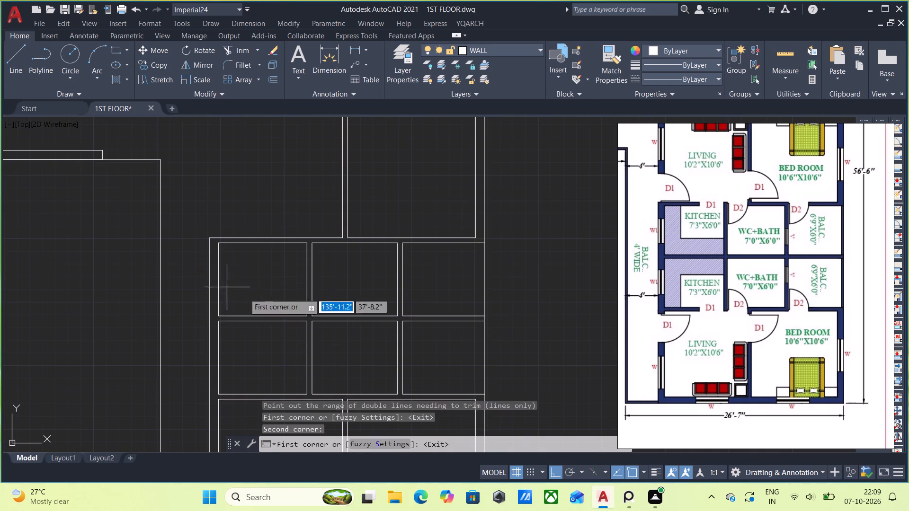
# Compare the drafted right-wing rooms with the reference plan, looking for missing walls around the 10'2"X10'6" living room above the kitchens.
pyautogui.moveTo(446, 361); pyautogui.dragTo(438, 257, button='middle')
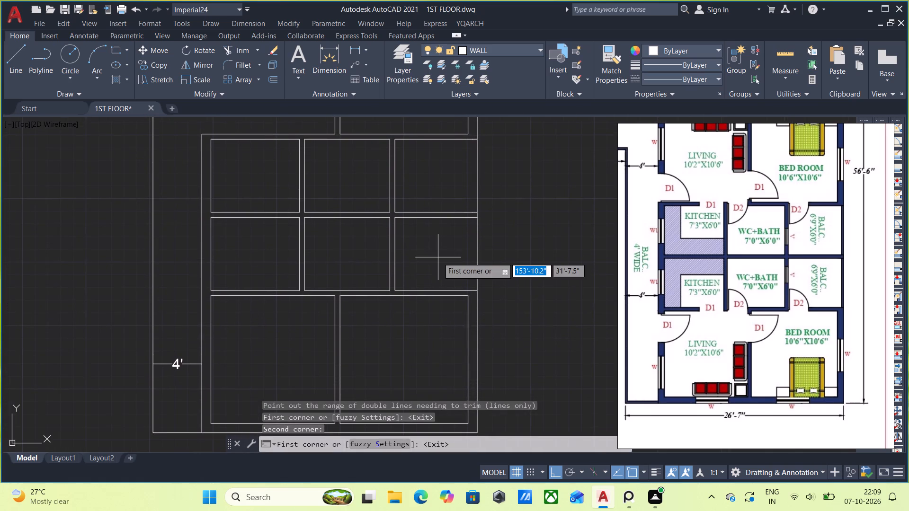
pyautogui.moveTo(416, 375); pyautogui.dragTo(419, 313, button='middle')
pyautogui.scroll(-2, 353, 171)
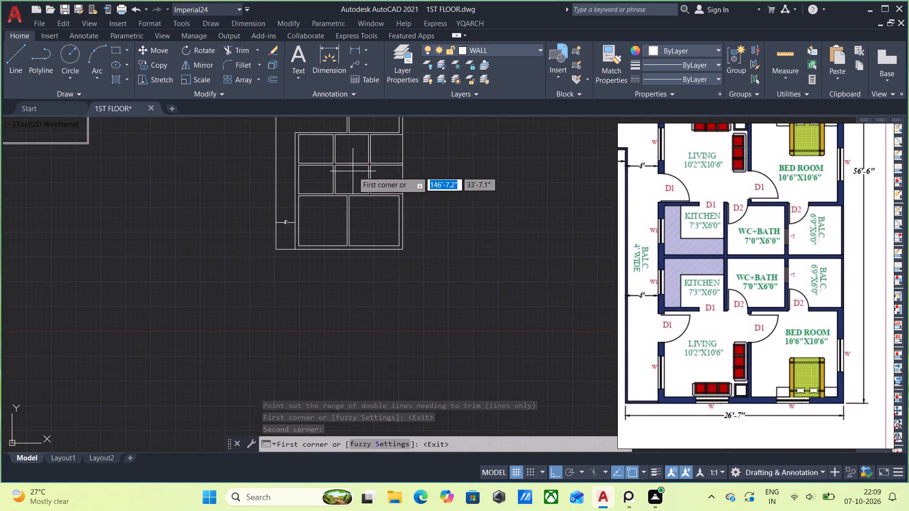
pyautogui.moveTo(337, 210); pyautogui.dragTo(356, 365, button='middle')
pyautogui.scroll(1, 359, 284)
pyautogui.moveTo(342, 267); pyautogui.dragTo(348, 313, button='middle')
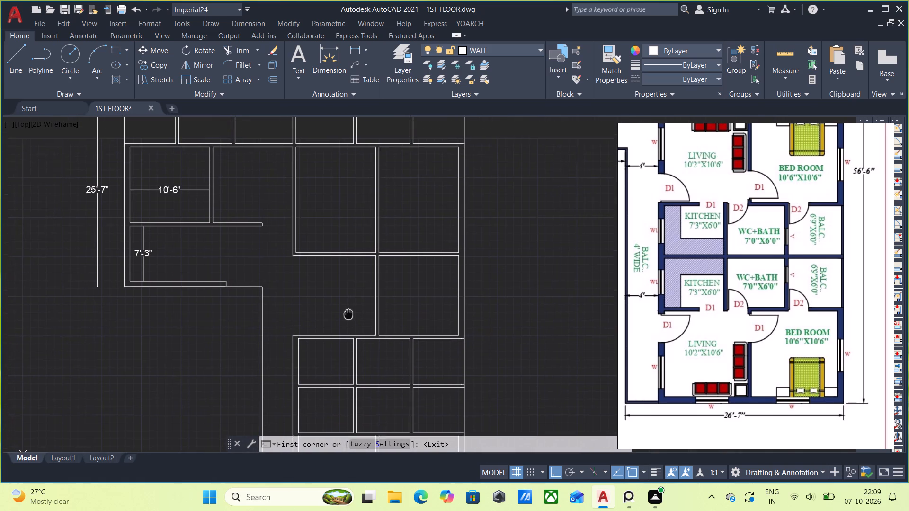
pyautogui.moveTo(348, 313); pyautogui.dragTo(350, 316, button='middle')
pyautogui.scroll(-1, 698, 238)
pyautogui.moveTo(700, 241); pyautogui.dragTo(713, 341, button='middle')
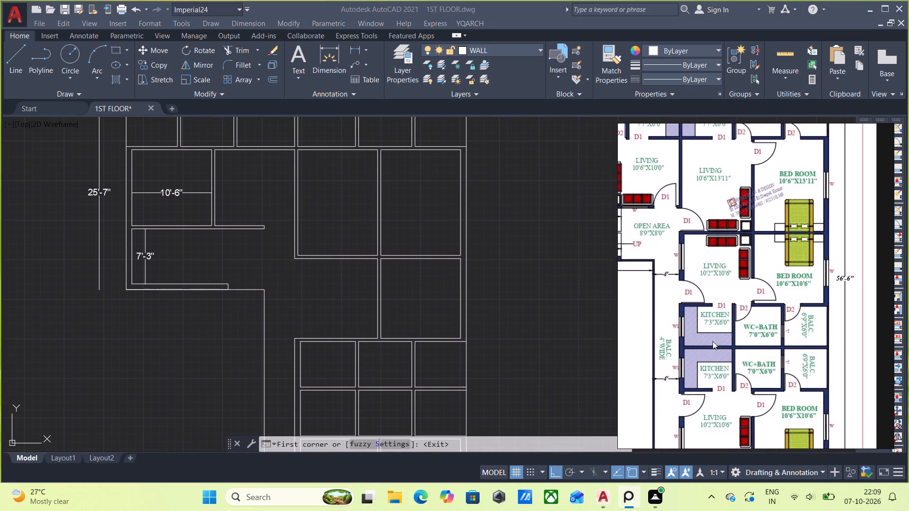
pyautogui.moveTo(713, 341); pyautogui.dragTo(704, 363, button='middle')
pyautogui.moveTo(732, 264); pyautogui.dragTo(721, 272, button='middle')
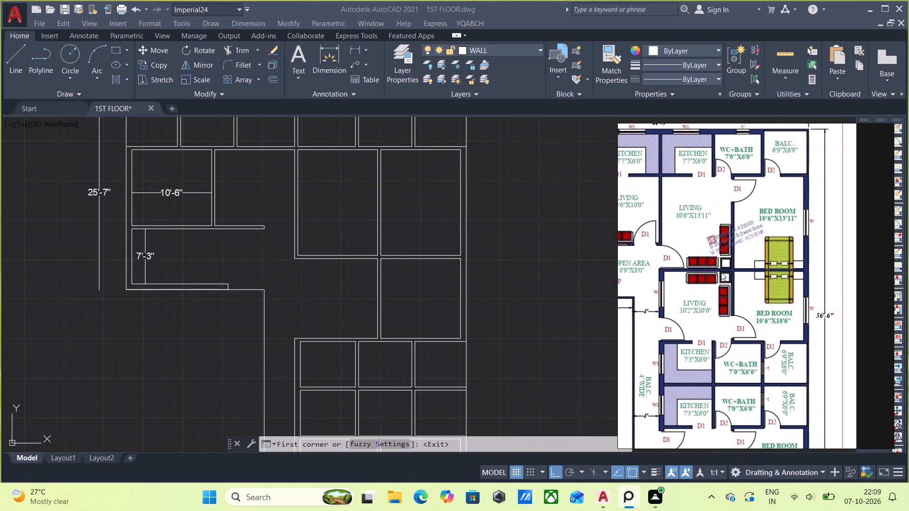
pyautogui.moveTo(721, 272); pyautogui.dragTo(724, 254, button='middle')
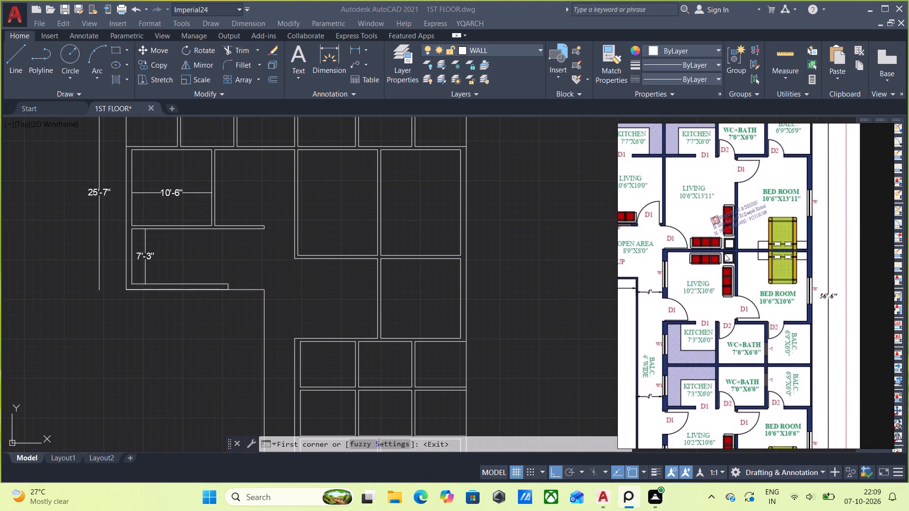
pyautogui.moveTo(724, 254); pyautogui.dragTo(716, 249, button='middle')
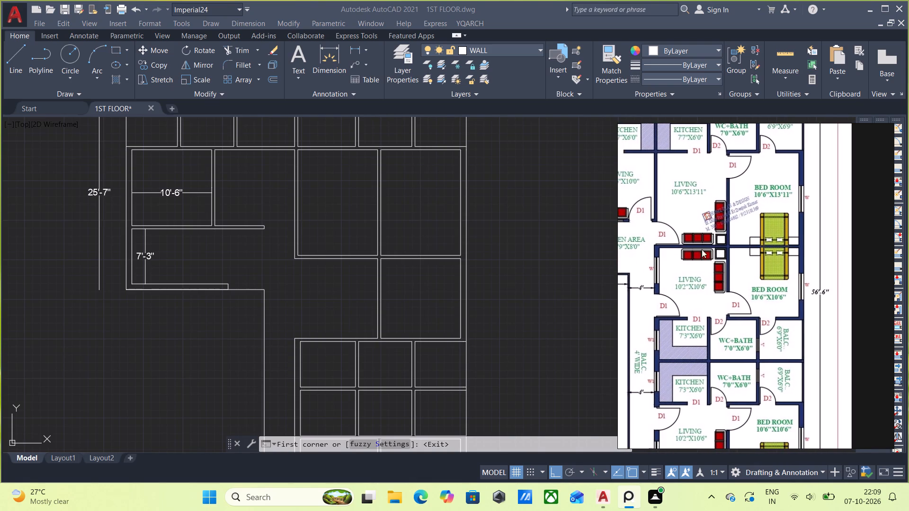
pyautogui.click(336, 303)
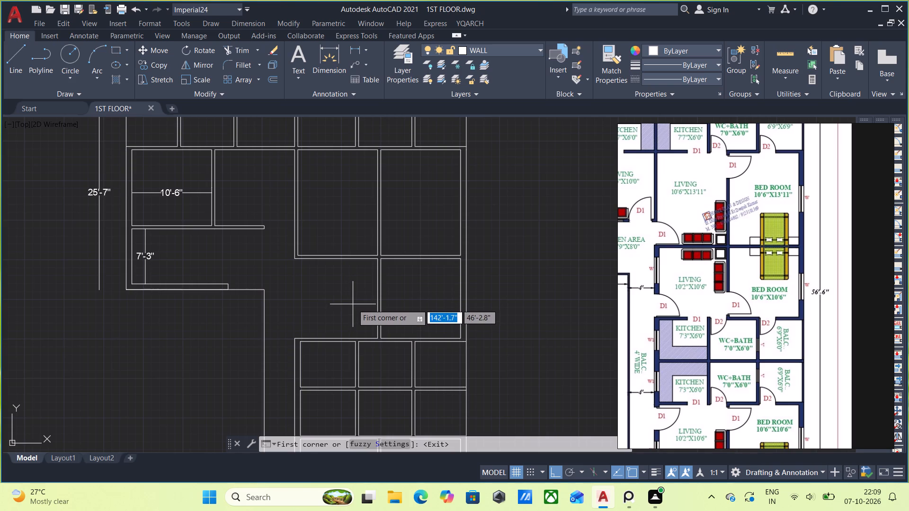
pyautogui.press('Escape')
# Set the wall thickness to 9 and draw the 10'-6" left outer wall of the living room above the upper kitchen.
pyautogui.moveTo(292, 314); pyautogui.dragTo(305, 313, button='middle')
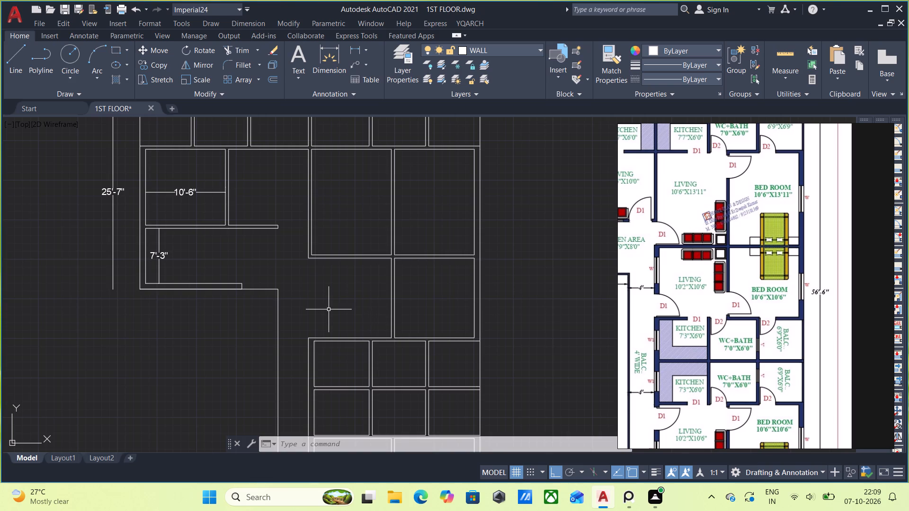
pyautogui.write('ww')
pyautogui.press('Return')
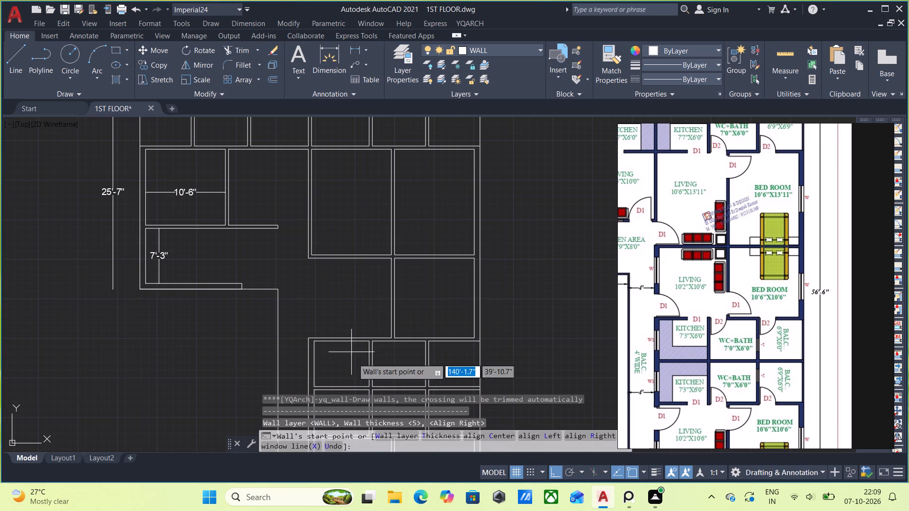
pyautogui.click(436, 433)
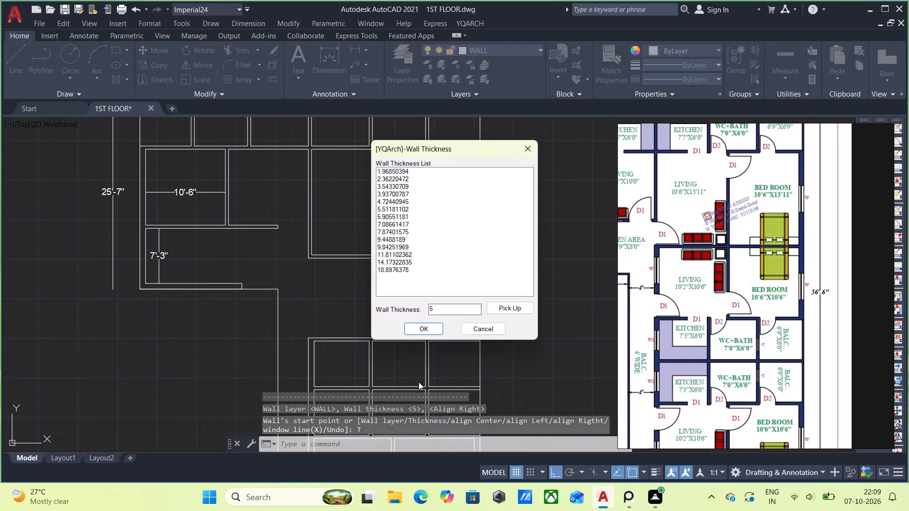
pyautogui.click(451, 305)
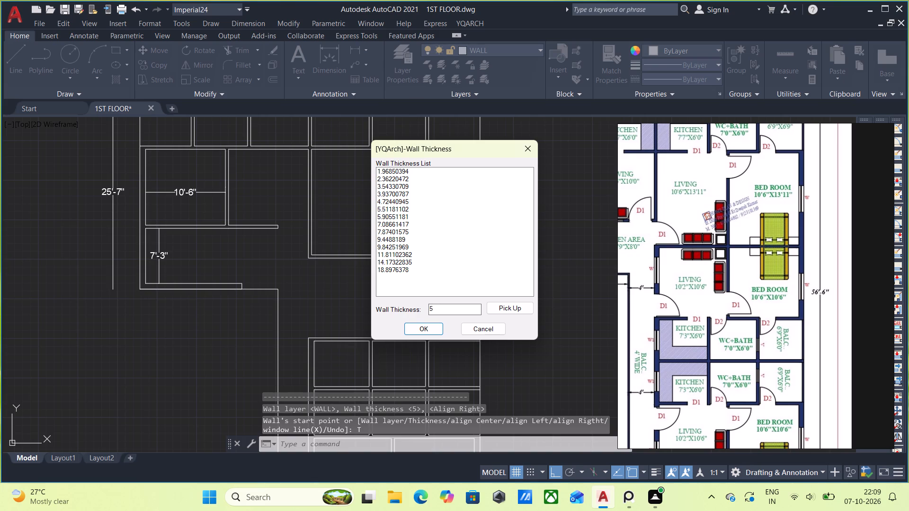
pyautogui.press('BackSpace')
pyautogui.press('3')
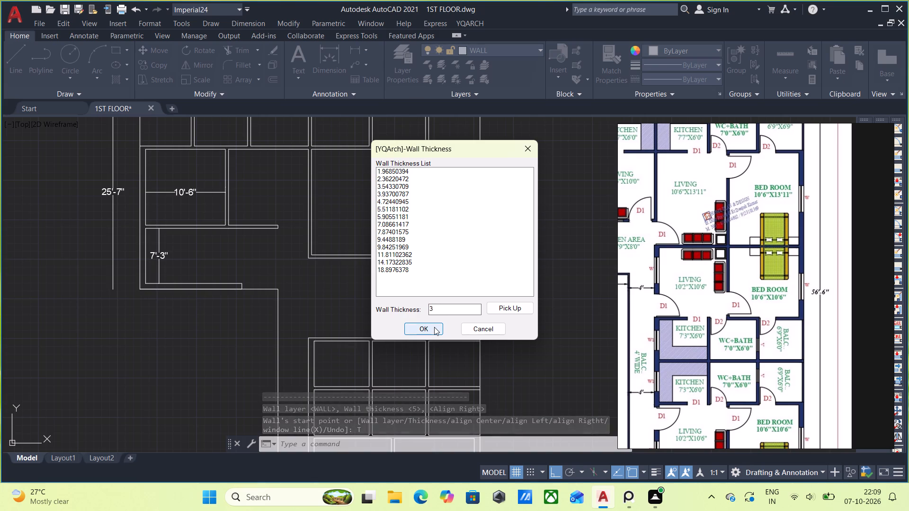
pyautogui.press('BackSpace')
pyautogui.press('9')
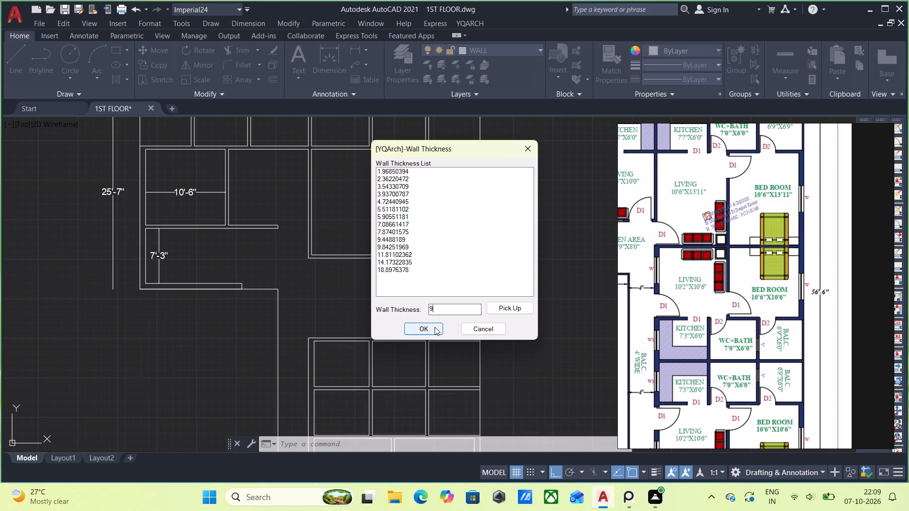
pyautogui.click(435, 326)
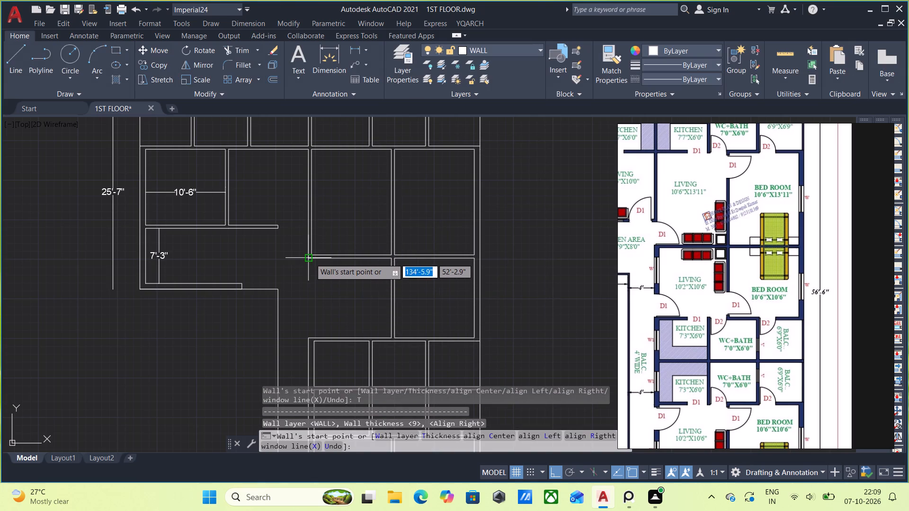
pyautogui.click(310, 257)
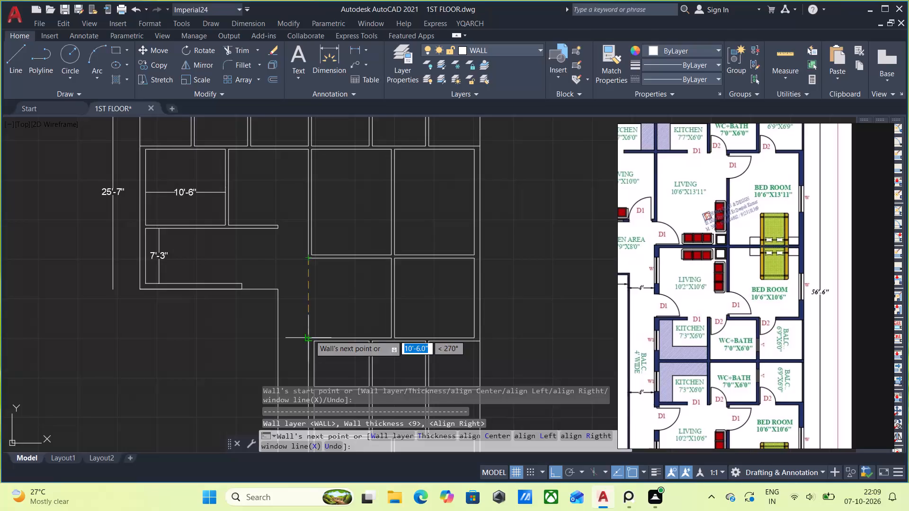
pyautogui.click(309, 335)
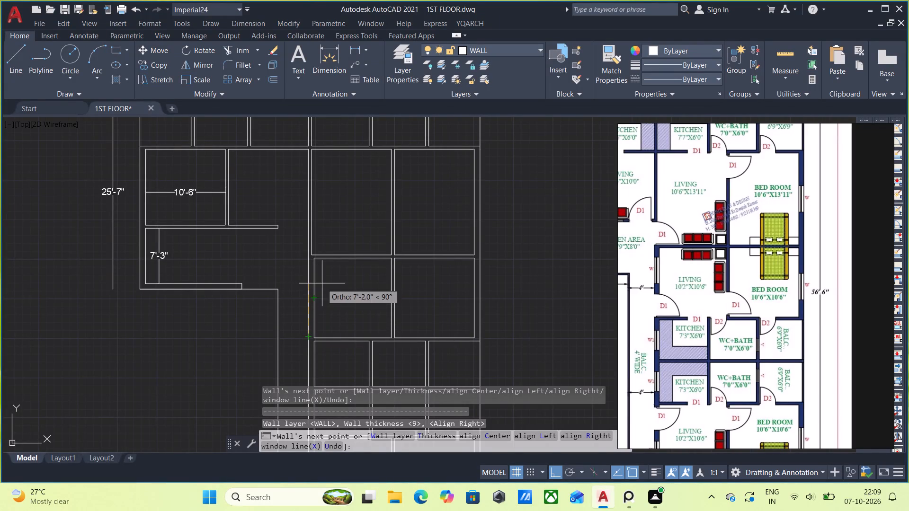
pyautogui.press('Escape')
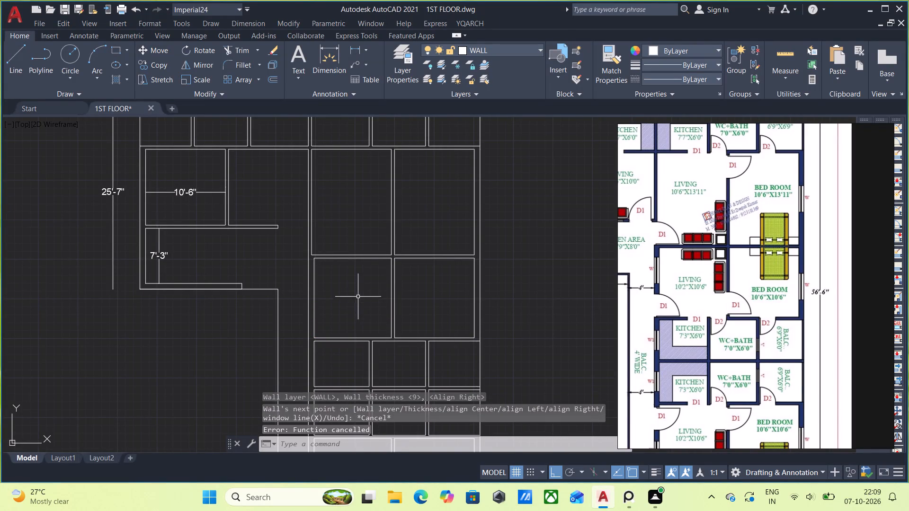
# Measure the upper-left living room, stair and open area with quick measure and compare them with the reference plan.
pyautogui.moveTo(364, 303); pyautogui.dragTo(348, 326, button='middle')
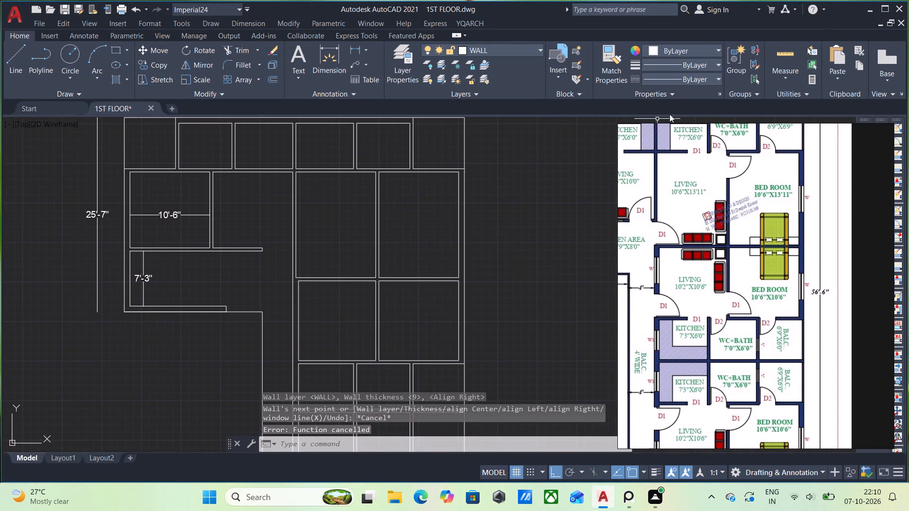
pyautogui.click(781, 56)
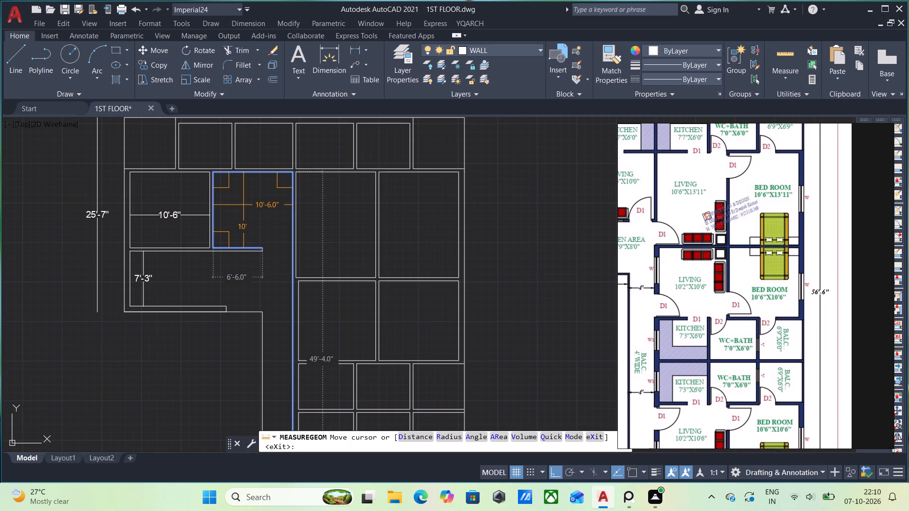
pyautogui.scroll(-1, 243, 205)
pyautogui.moveTo(252, 212); pyautogui.dragTo(267, 273, button='middle')
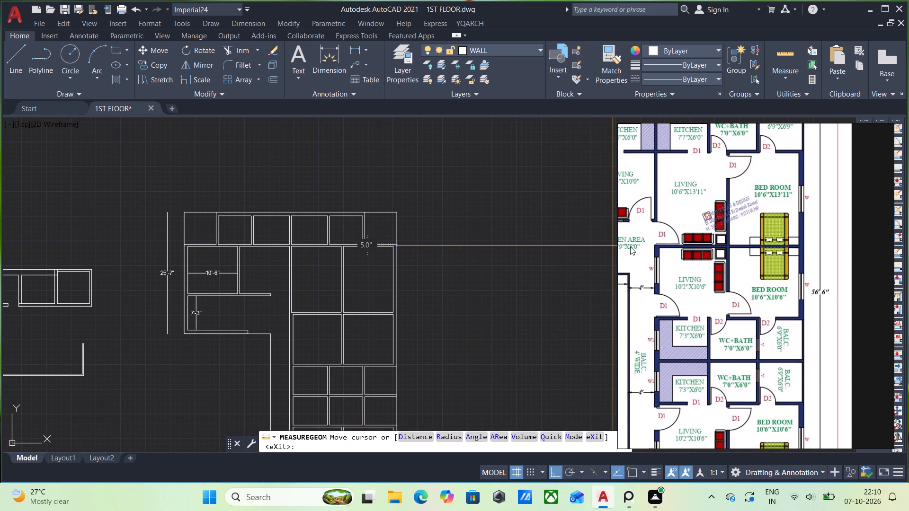
pyautogui.scroll(-3, 686, 250)
pyautogui.moveTo(703, 264); pyautogui.dragTo(779, 290, button='middle')
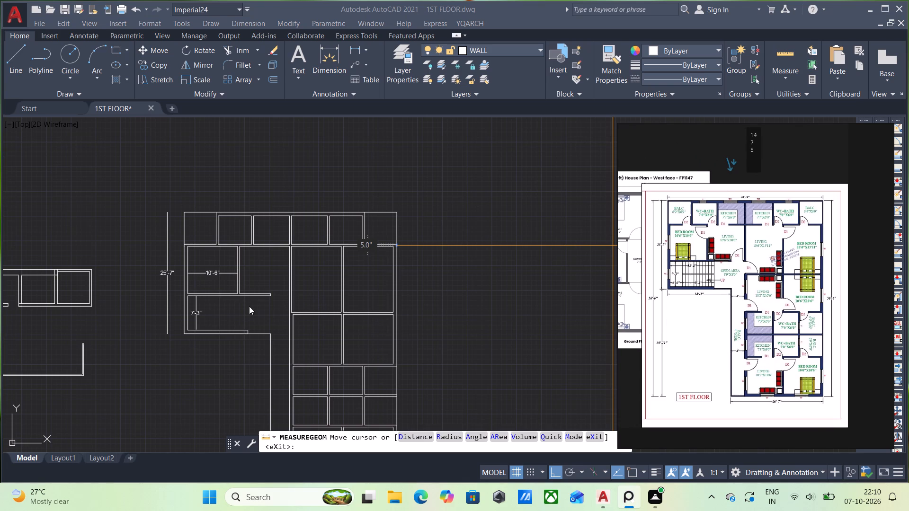
pyautogui.scroll(2, 848, 283)
pyautogui.scroll(1, 653, 265)
pyautogui.moveTo(659, 268); pyautogui.dragTo(697, 304, button='middle')
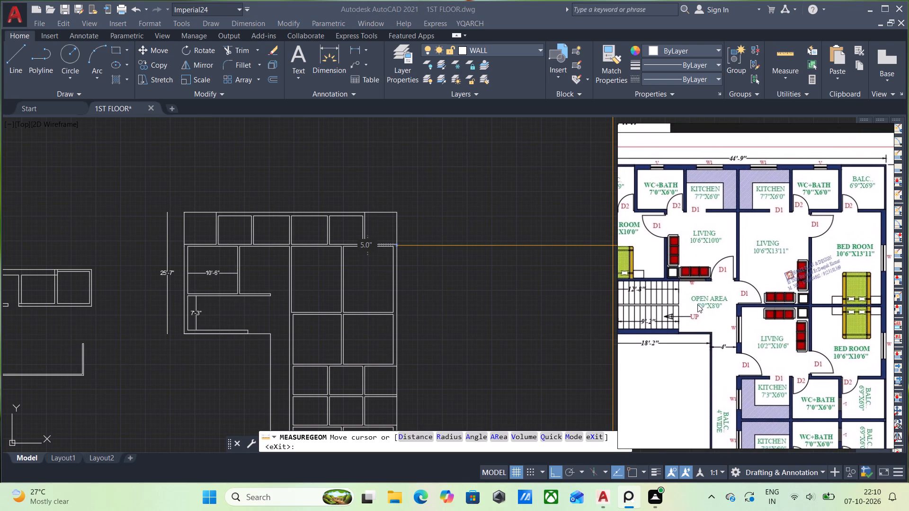
pyautogui.click(263, 313)
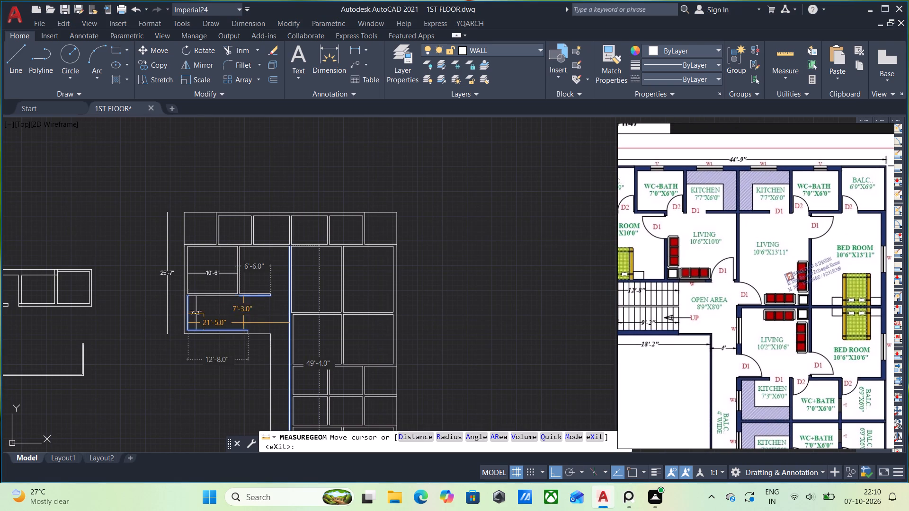
pyautogui.scroll(1, 260, 317)
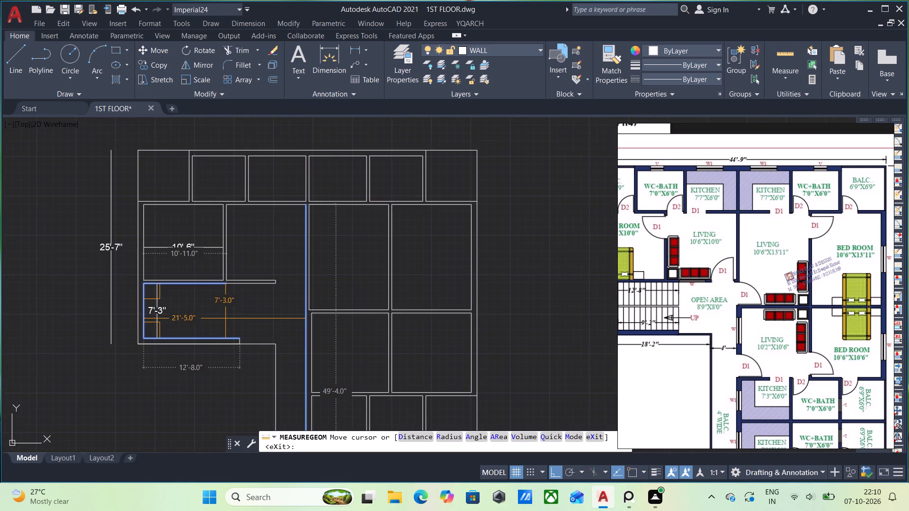
pyautogui.scroll(1, 225, 317)
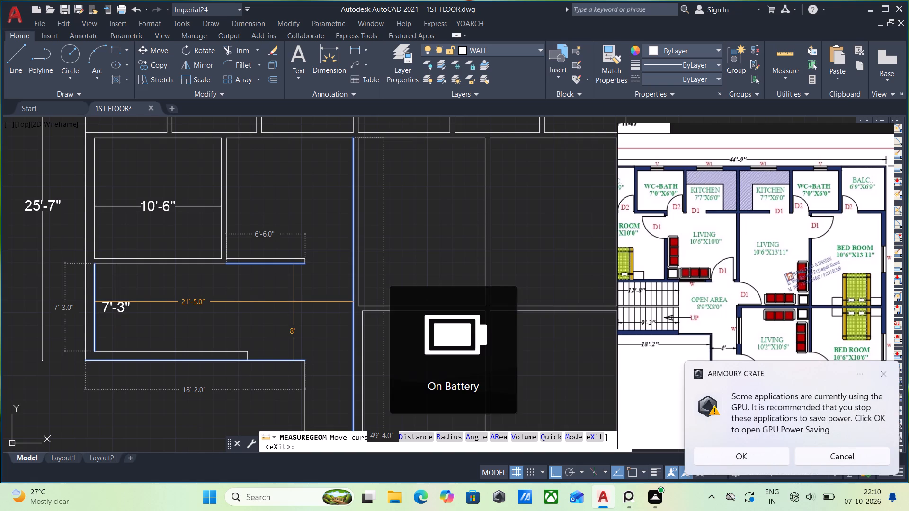
# Save the 1ST FLOOR drawing.
pyautogui.hotkey('ctrl', 's')
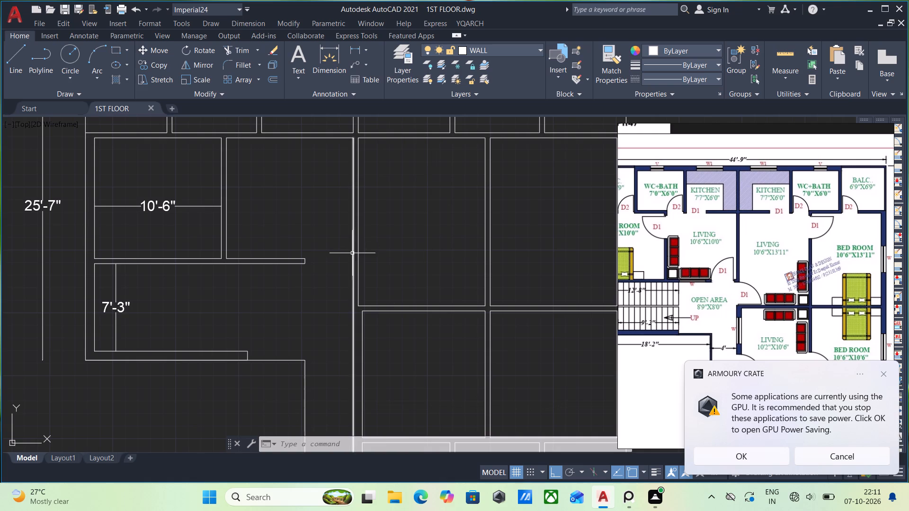
# Erase the 7'-3" dimension in the stair area and the 10'-6" dimension in the upper-left bedroom.
pyautogui.scroll(-2, 350, 246)
pyautogui.moveTo(358, 266); pyautogui.dragTo(366, 320, button='middle')
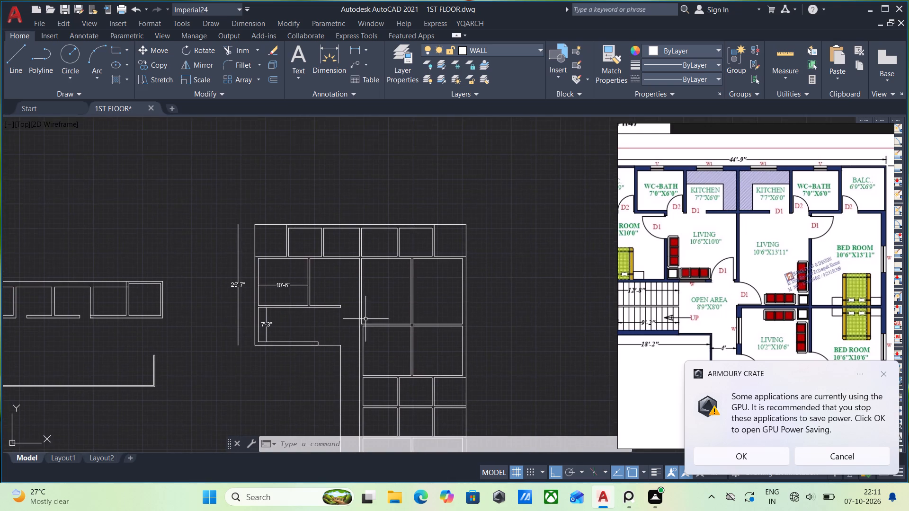
pyautogui.scroll(1, 306, 302)
pyautogui.click(268, 345)
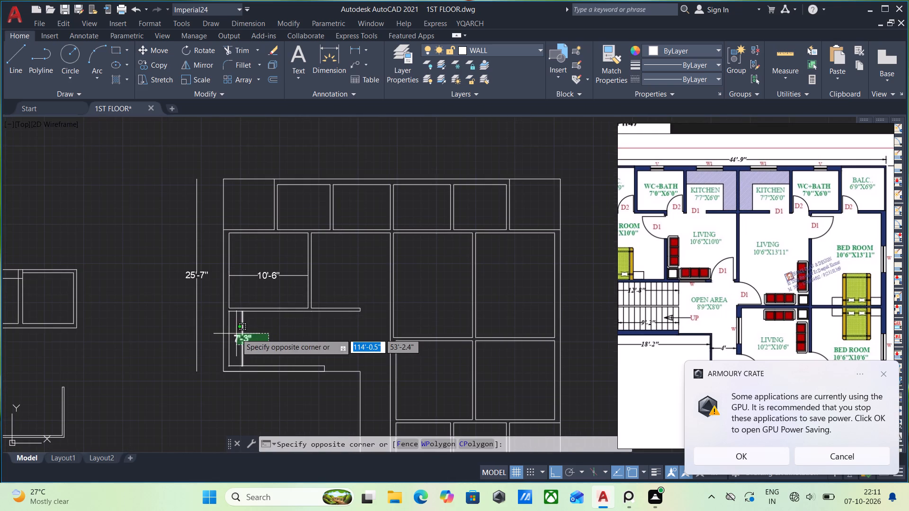
pyautogui.click(236, 333)
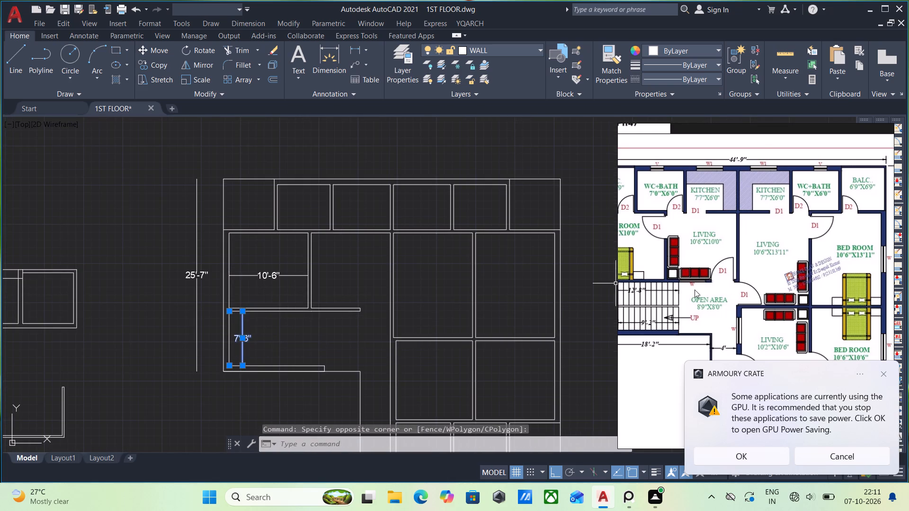
pyautogui.scroll(2, 689, 296)
pyautogui.moveTo(672, 297); pyautogui.dragTo(814, 280, button='middle')
pyautogui.scroll(1, 687, 297)
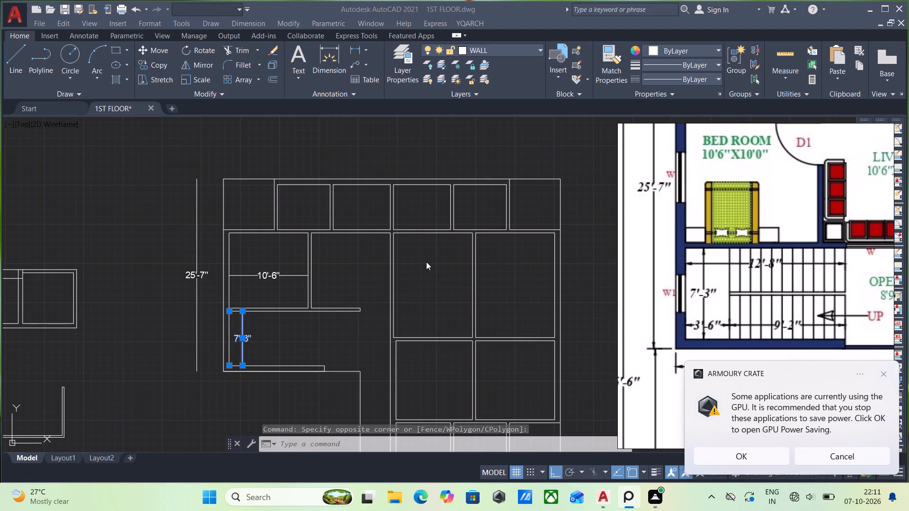
pyautogui.scroll(1, 322, 291)
pyautogui.click(289, 290)
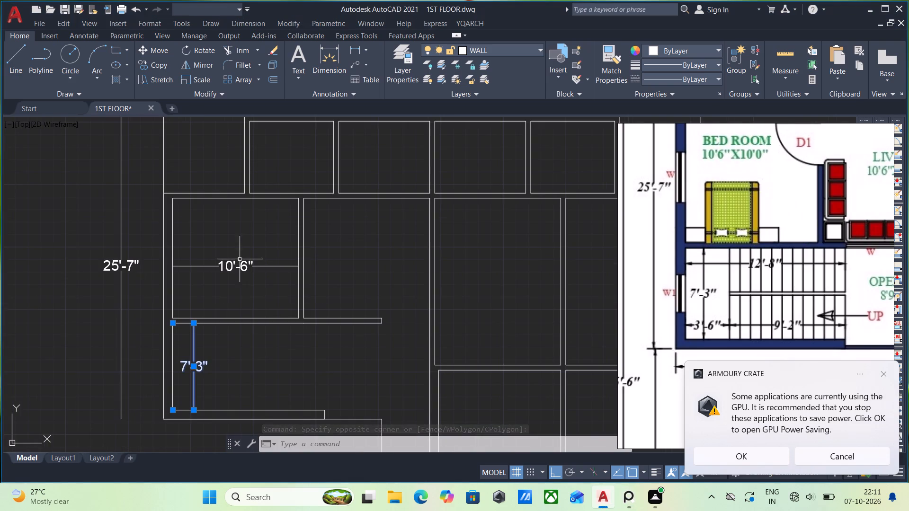
pyautogui.moveTo(260, 272); pyautogui.dragTo(254, 272)
pyautogui.click(207, 238)
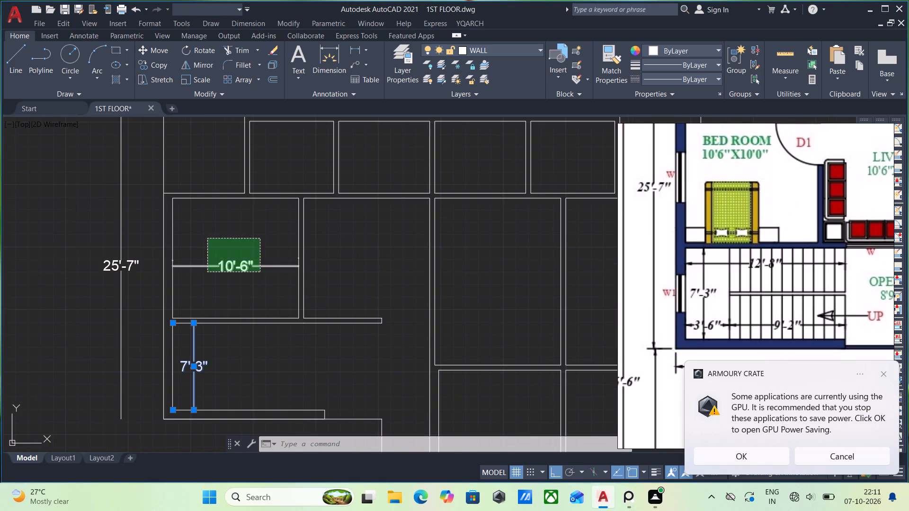
pyautogui.press('Delete')
# Erase the 25'-7" overall dimension beside the plan's left outer wall.
pyautogui.scroll(-2, 114, 282)
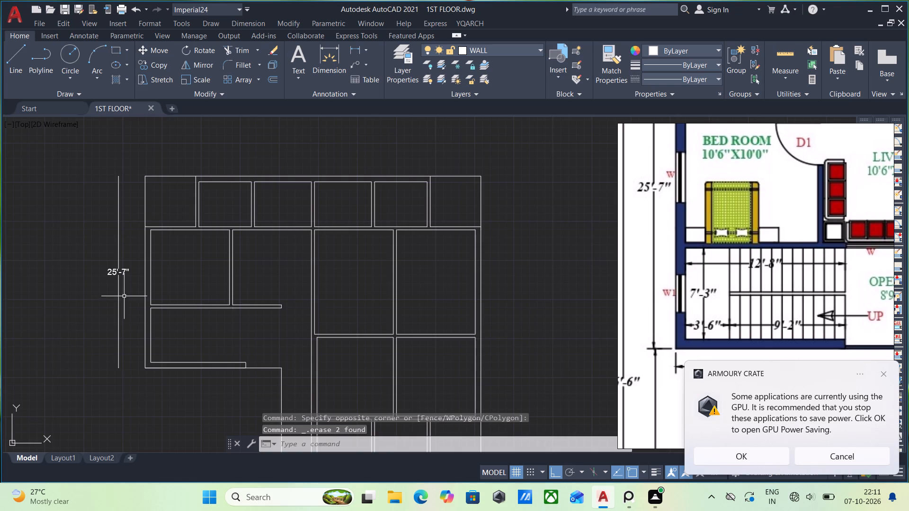
pyautogui.click(113, 297)
pyautogui.click(125, 300)
pyautogui.click(121, 298)
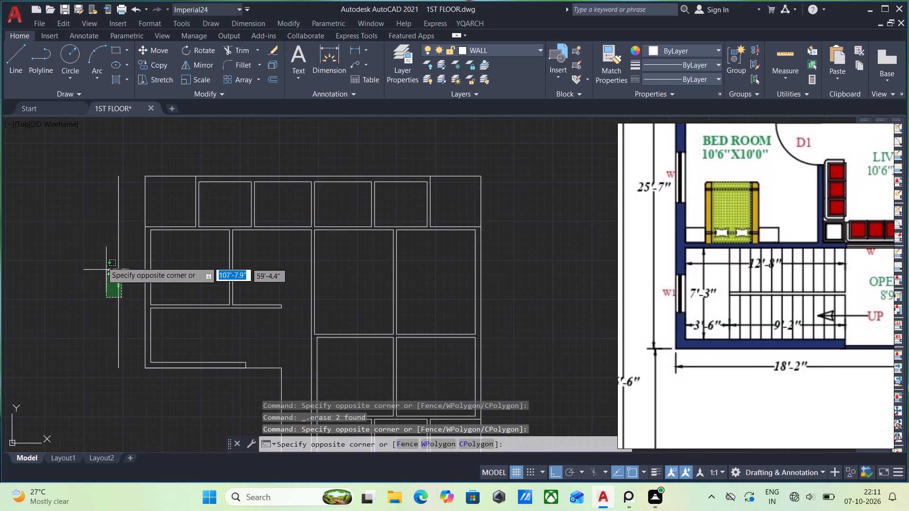
pyautogui.click(100, 259)
pyautogui.press('Delete')
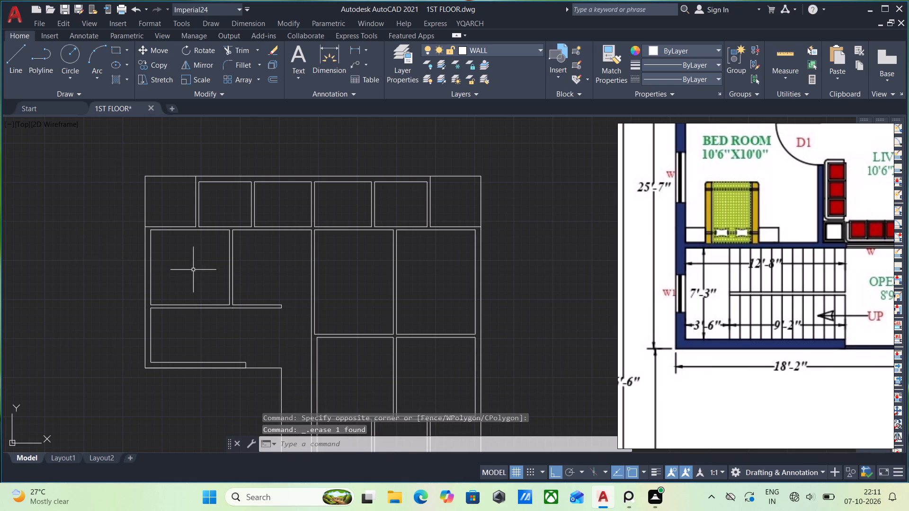
# Erase the leftover wall row and the U-shaped wall piece lying to the left of the floor plan.
pyautogui.scroll(-2, 253, 263)
pyautogui.moveTo(285, 294); pyautogui.dragTo(282, 263, button='middle')
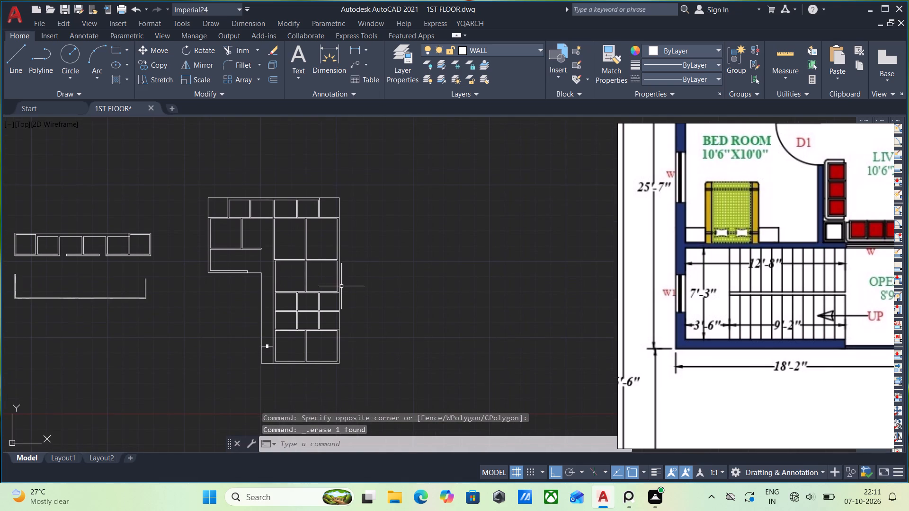
pyautogui.moveTo(370, 278); pyautogui.dragTo(459, 290, button='middle')
pyautogui.click(251, 344)
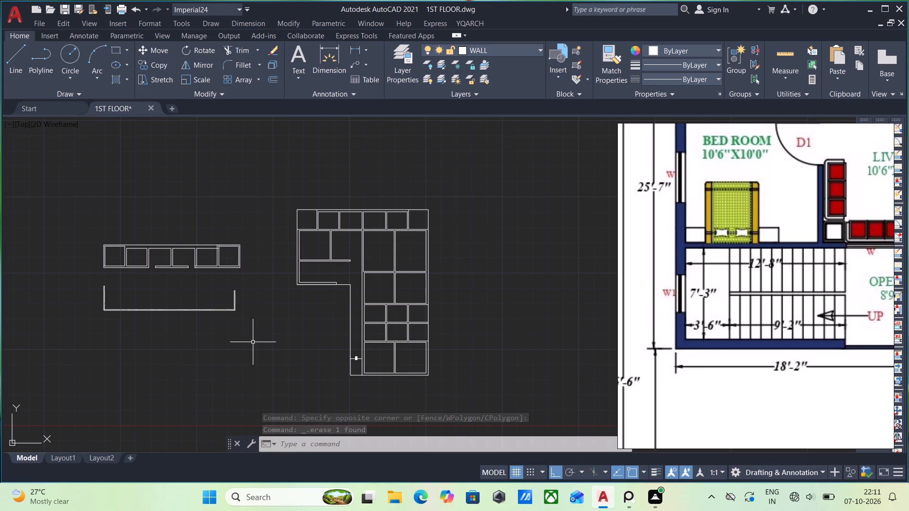
pyautogui.click(44, 206)
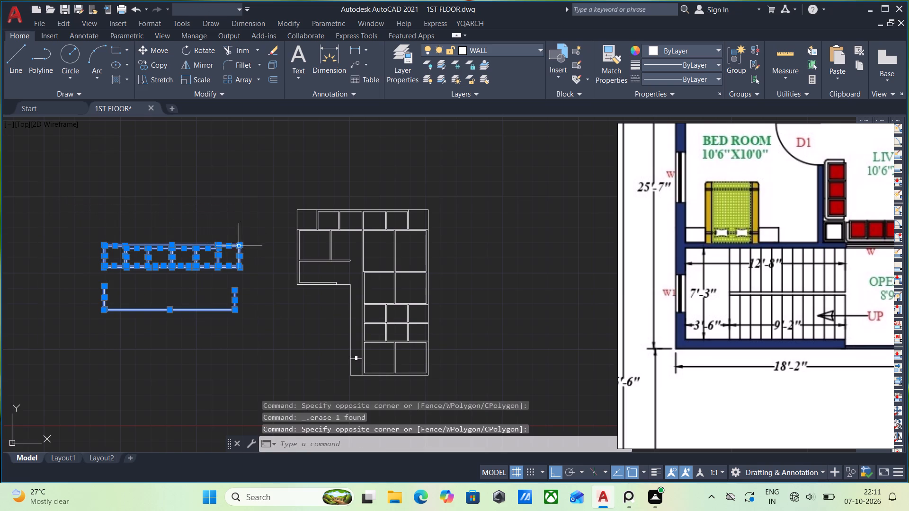
pyautogui.press('Delete')
# Save the 1ST FLOOR drawing after the cleanup.
pyautogui.scroll(2, 512, 250)
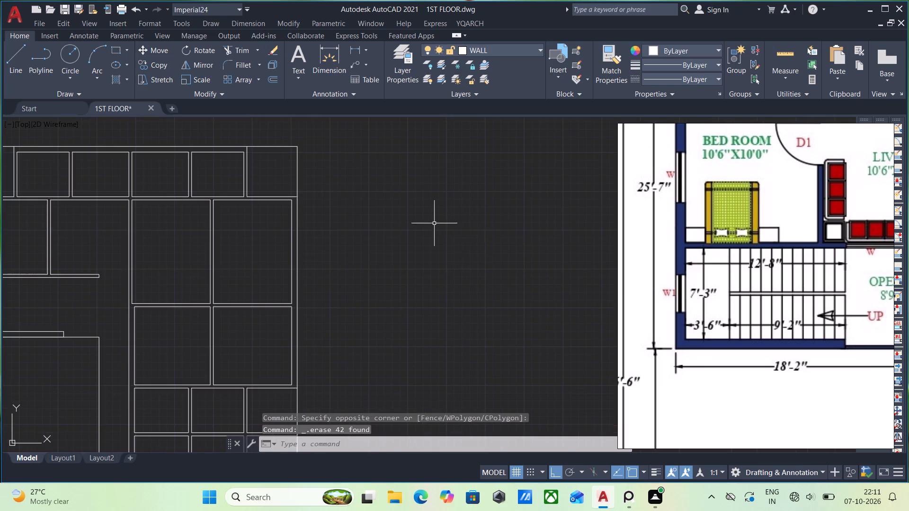
pyautogui.moveTo(439, 232); pyautogui.dragTo(524, 255, button='middle')
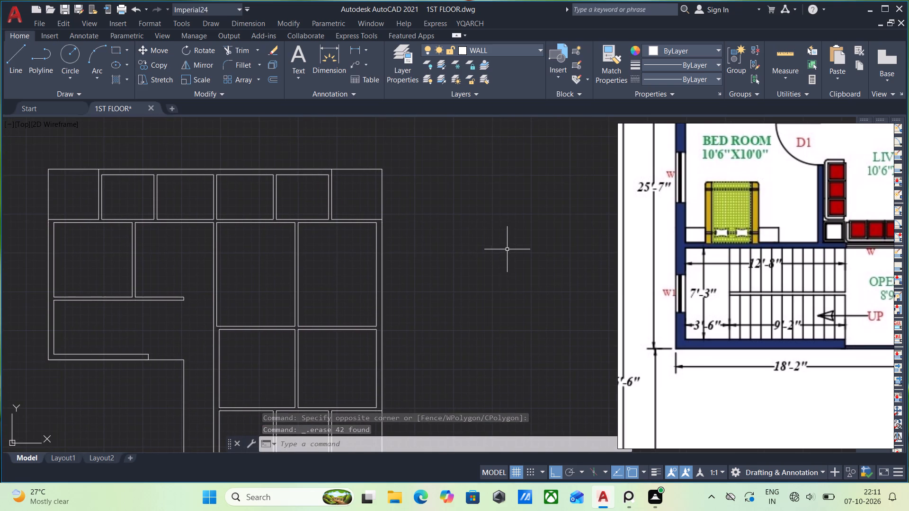
pyautogui.hotkey('ctrl', 's')
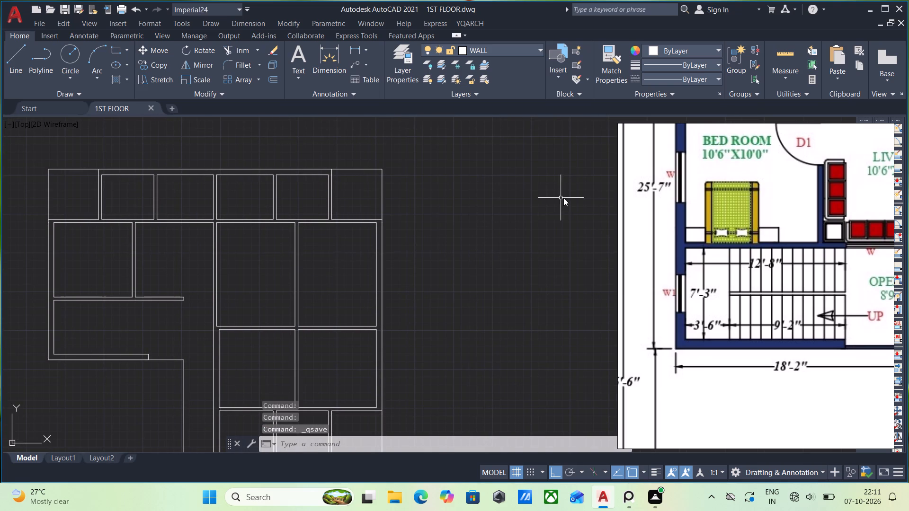
# Add a door at the upper end of the wall between the two upper living rooms, swinging into the 10'6"X10'0" one.
pyautogui.moveTo(760, 289); pyautogui.dragTo(714, 352, button='middle')
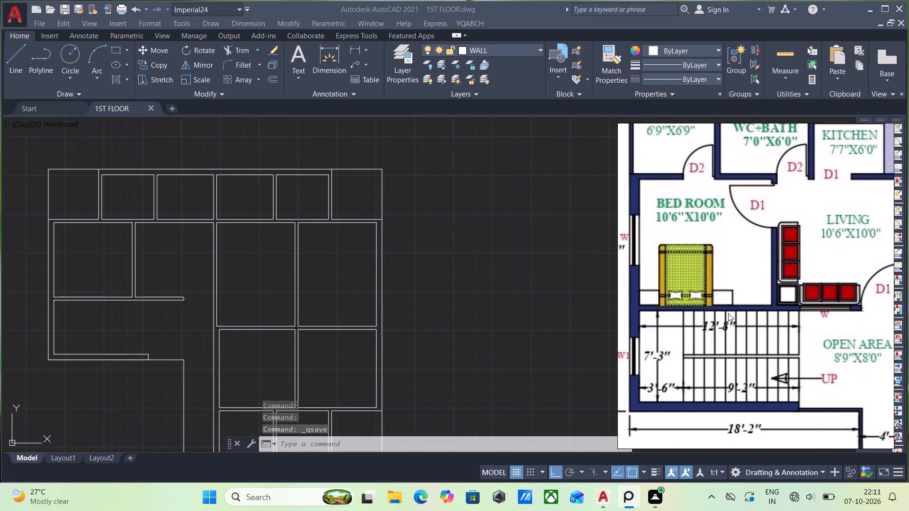
pyautogui.scroll(-1, 728, 313)
pyautogui.moveTo(732, 308); pyautogui.dragTo(725, 347, button='middle')
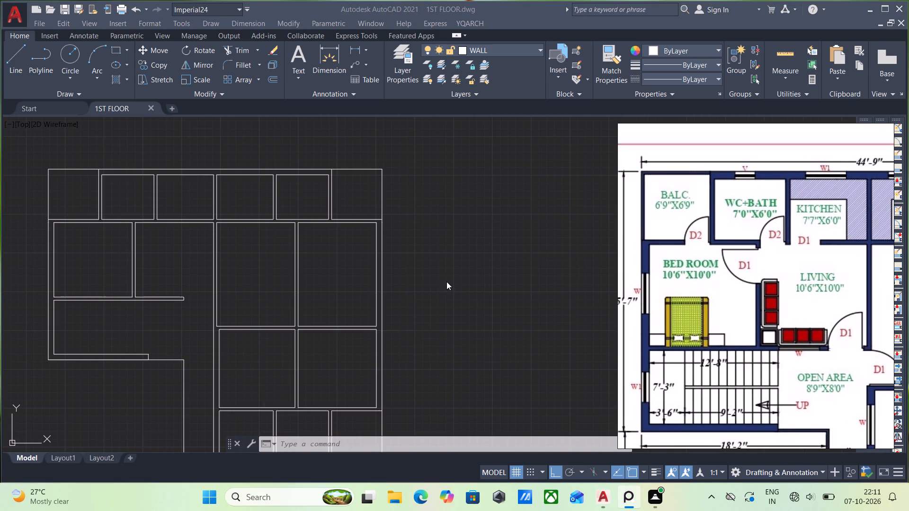
pyautogui.press('a')
pyautogui.press('d')
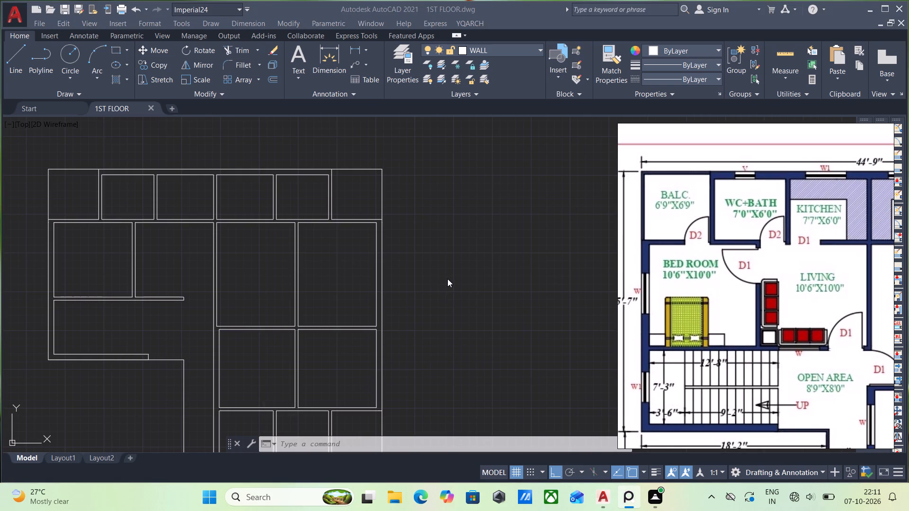
pyautogui.press('Return')
pyautogui.click(447, 276)
pyautogui.write('ad')
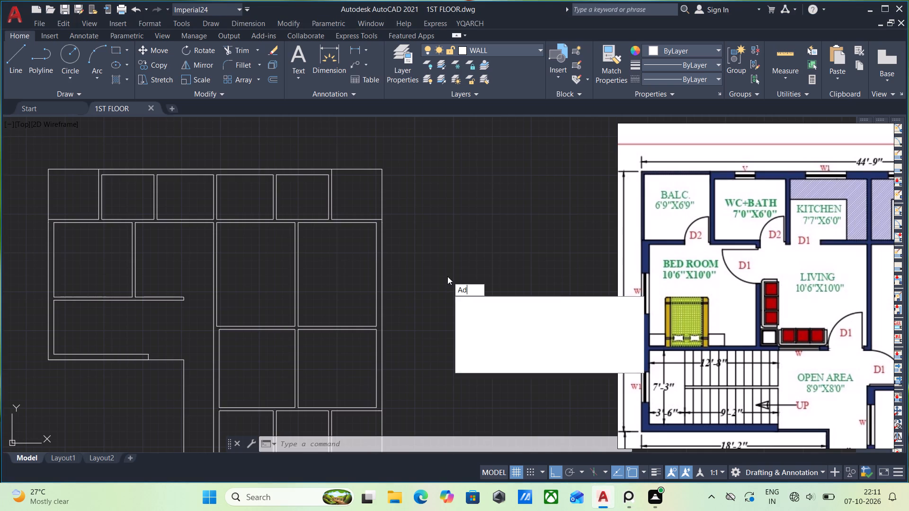
pyautogui.press('Return')
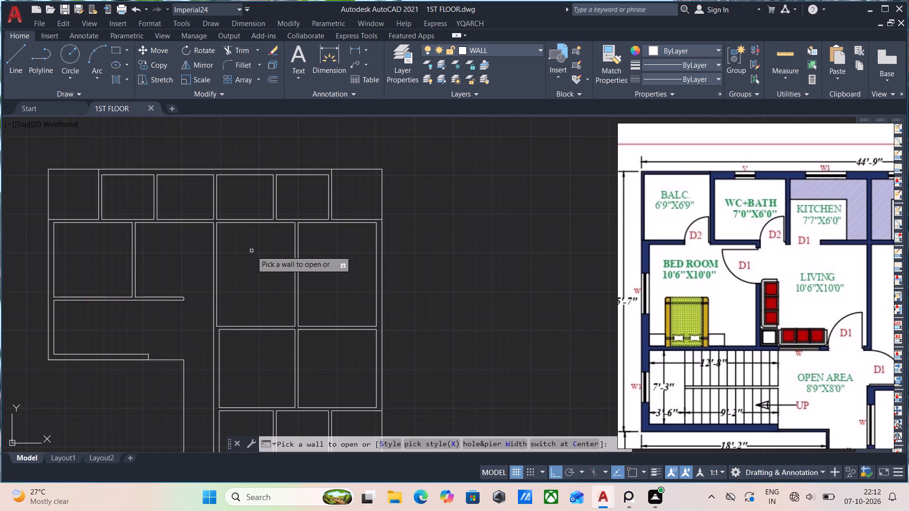
pyautogui.click(217, 240)
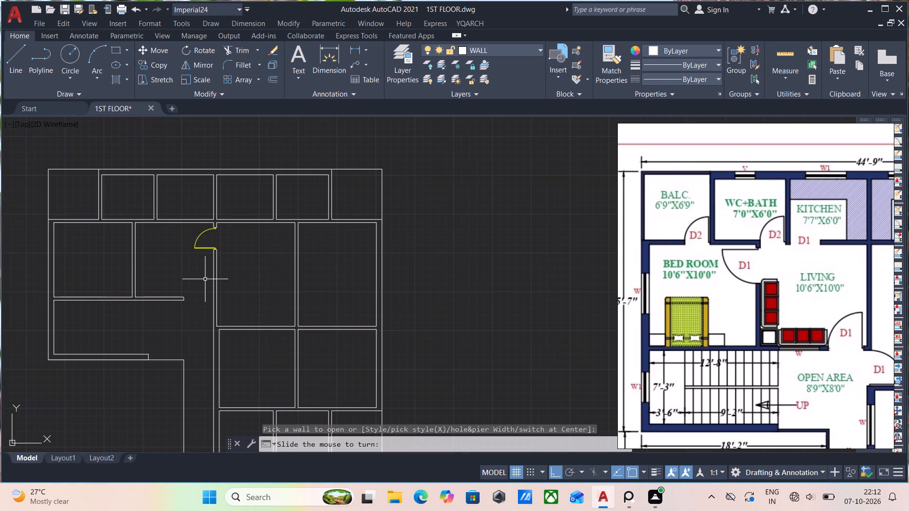
pyautogui.click(196, 186)
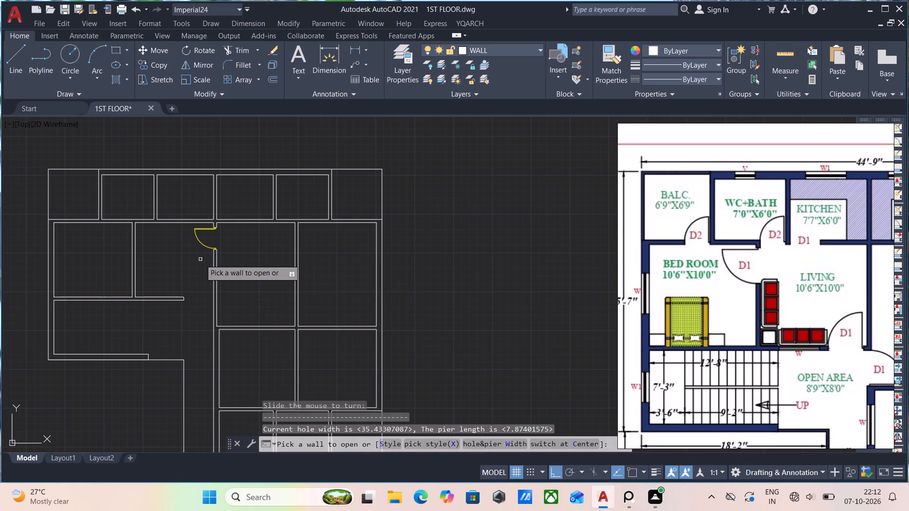
pyautogui.scroll(1, 200, 259)
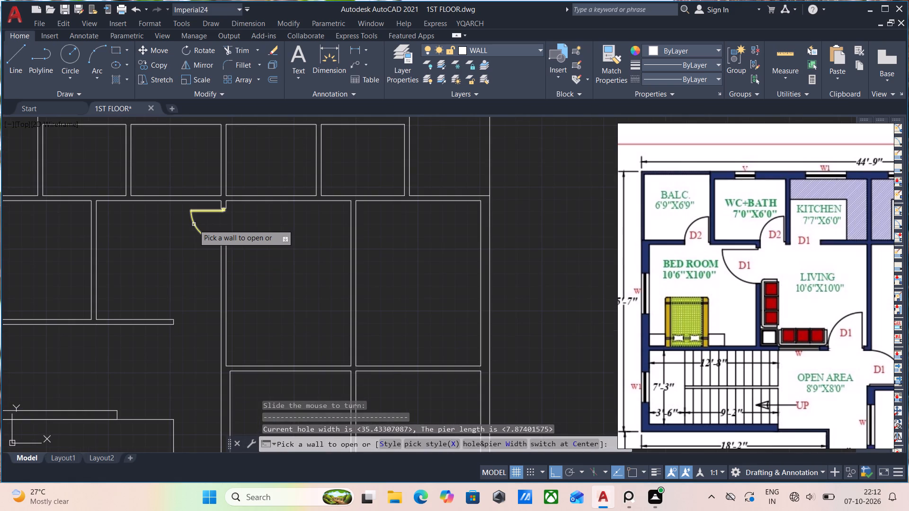
pyautogui.click(194, 224)
pyautogui.click(194, 222)
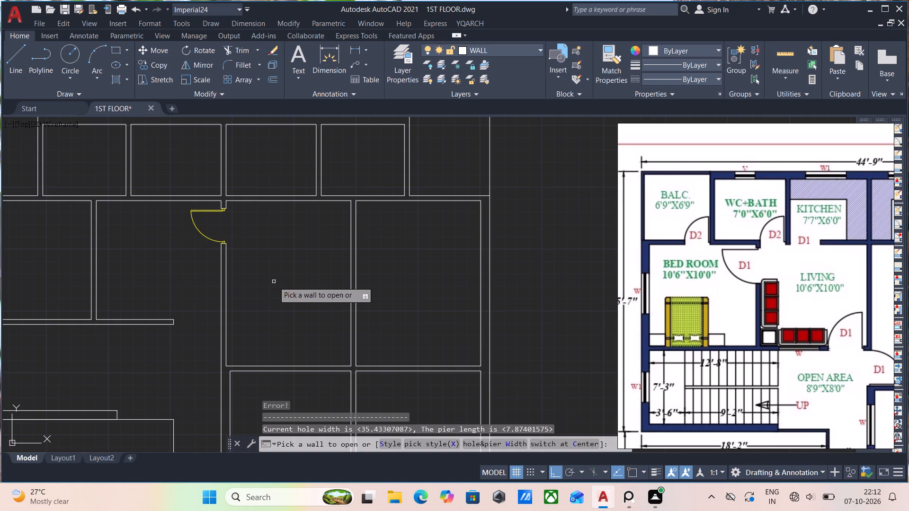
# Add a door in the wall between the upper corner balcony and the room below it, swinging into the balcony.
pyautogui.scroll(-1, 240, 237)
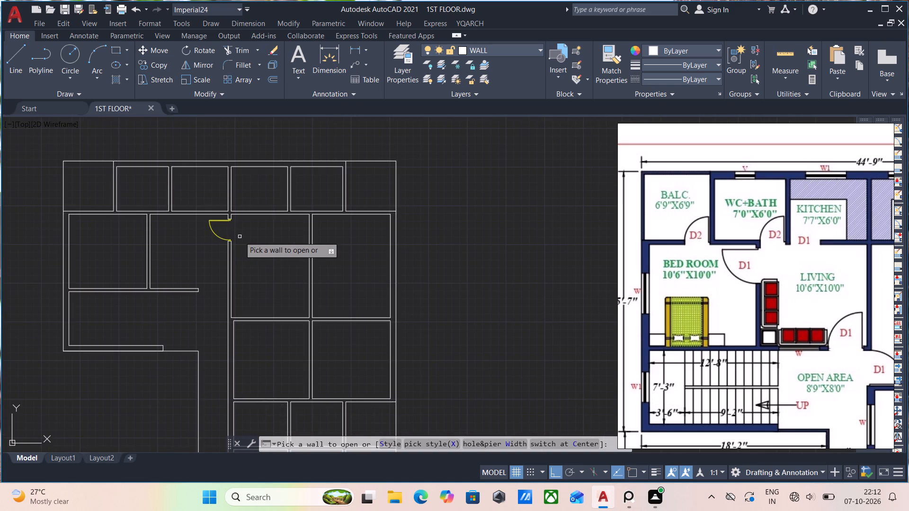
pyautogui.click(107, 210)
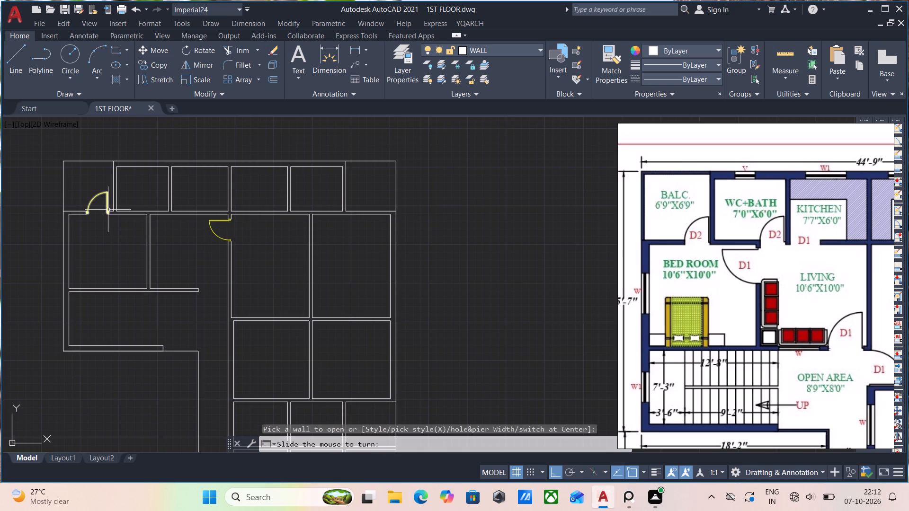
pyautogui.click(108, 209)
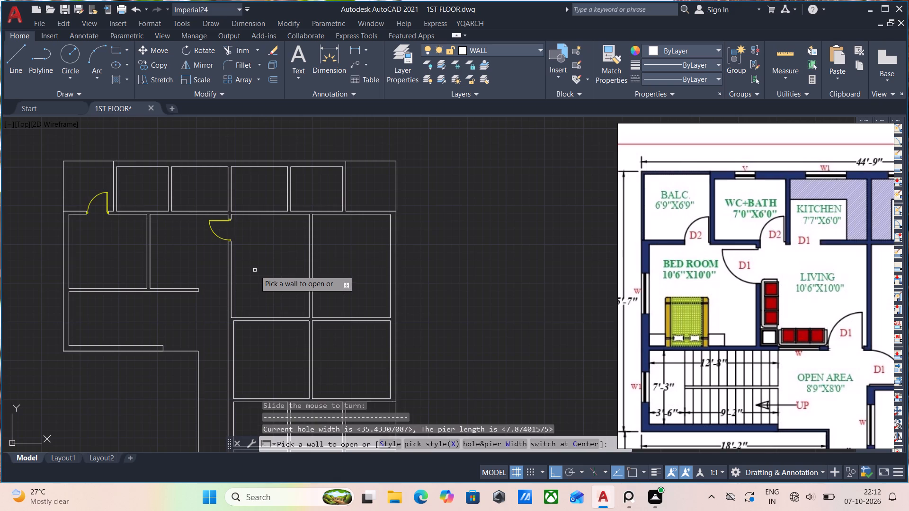
# Leave the door command and undo the two doors just placed.
pyautogui.hotkey('ctrl', 'z')
pyautogui.hotkey('ctrl', 'z')
pyautogui.press('Escape')
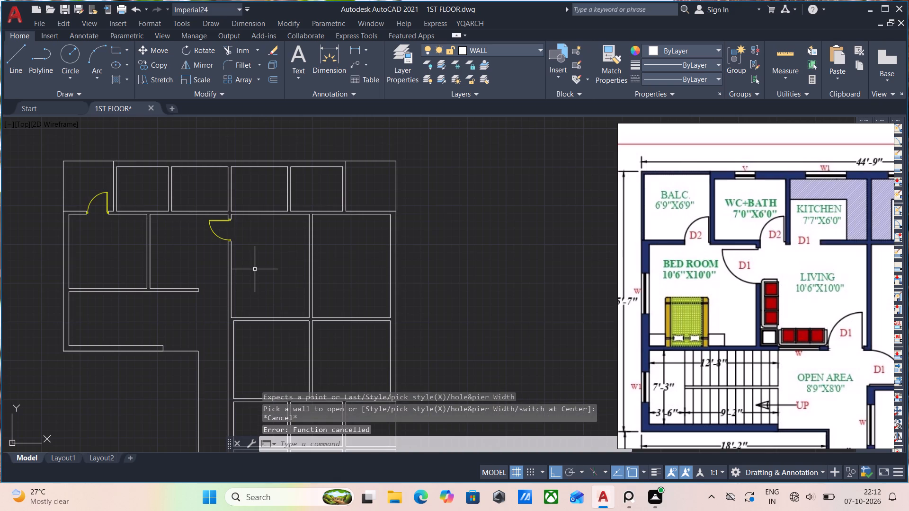
pyautogui.hotkey('ctrl', 'z')
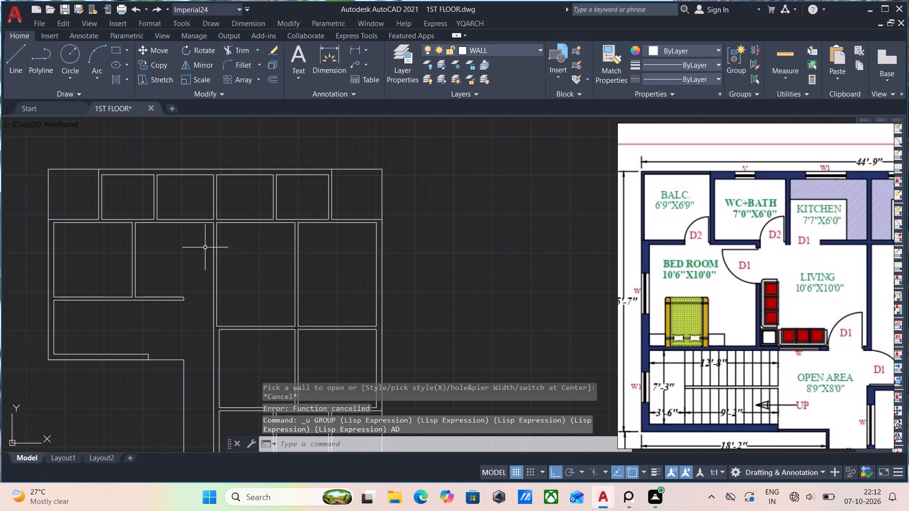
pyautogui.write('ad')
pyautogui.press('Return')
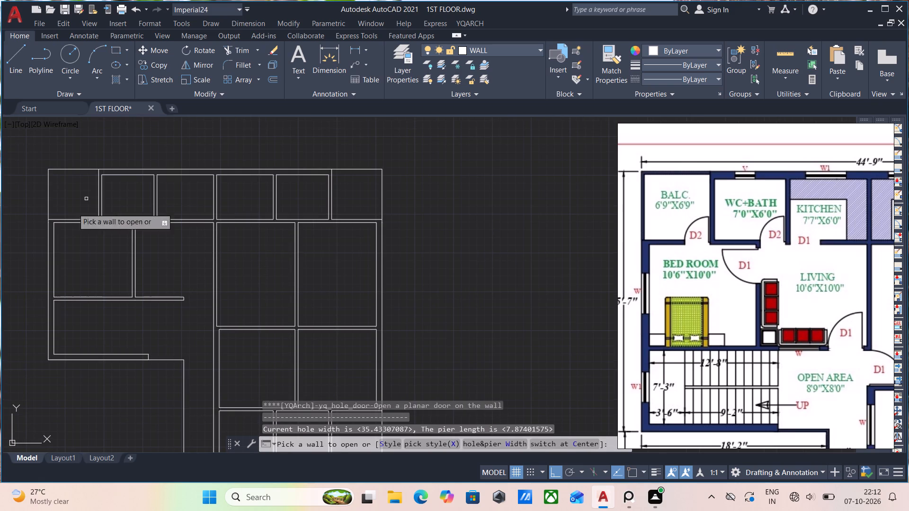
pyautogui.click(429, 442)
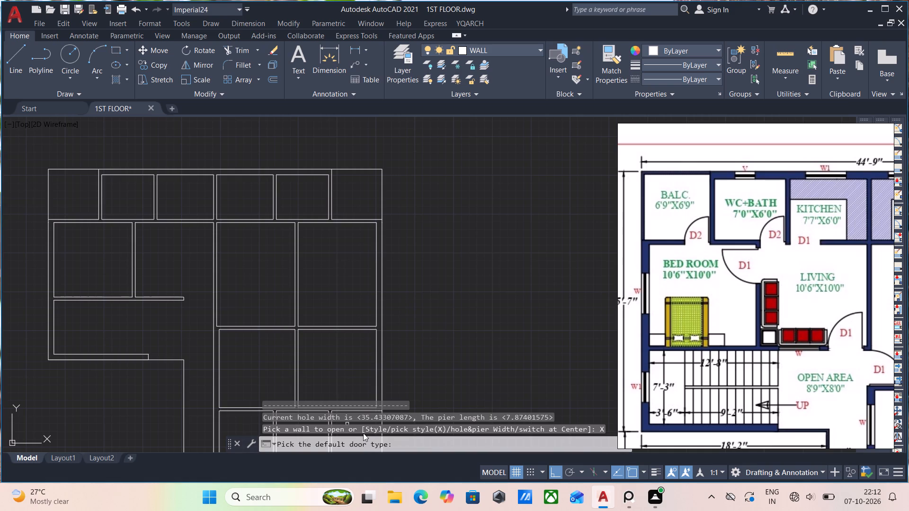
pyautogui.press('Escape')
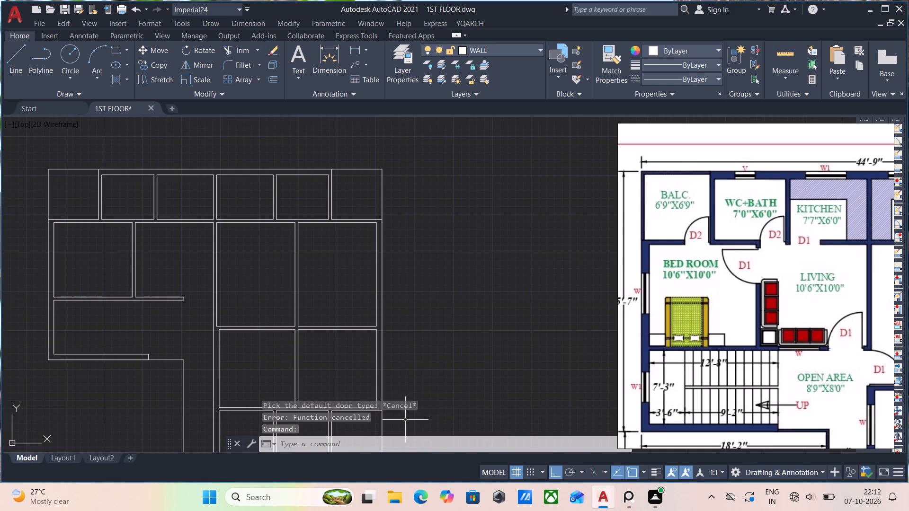
# Restart the planar door command and set the default door type to R14:DR_D01.
pyautogui.press('a')
pyautogui.press('d')
pyautogui.press('Return')
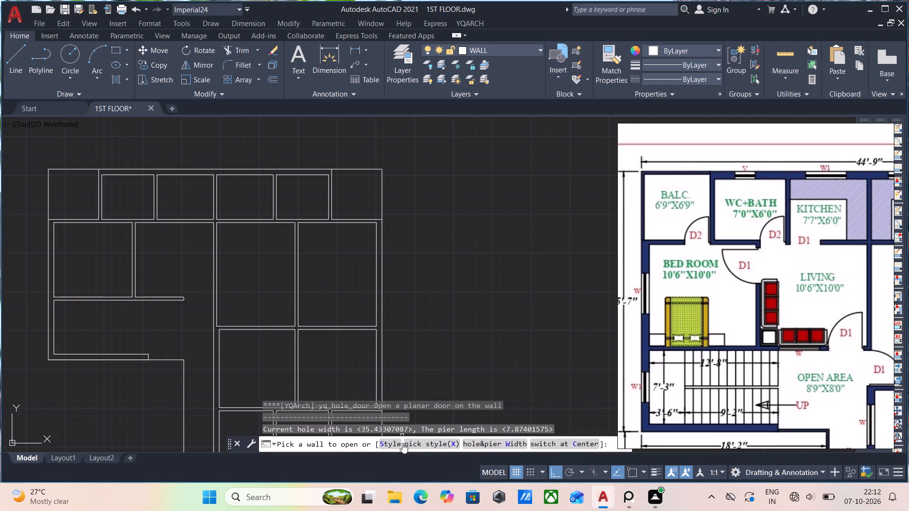
pyautogui.click(386, 445)
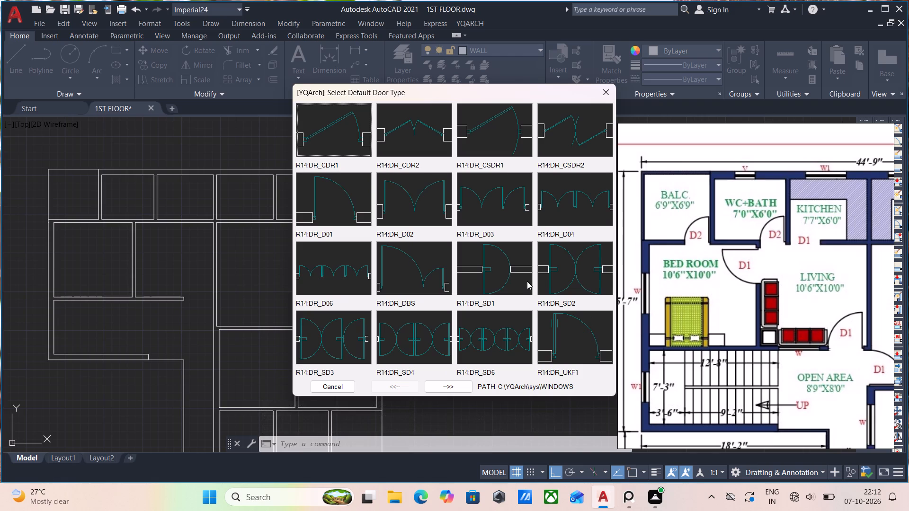
pyautogui.click(345, 200)
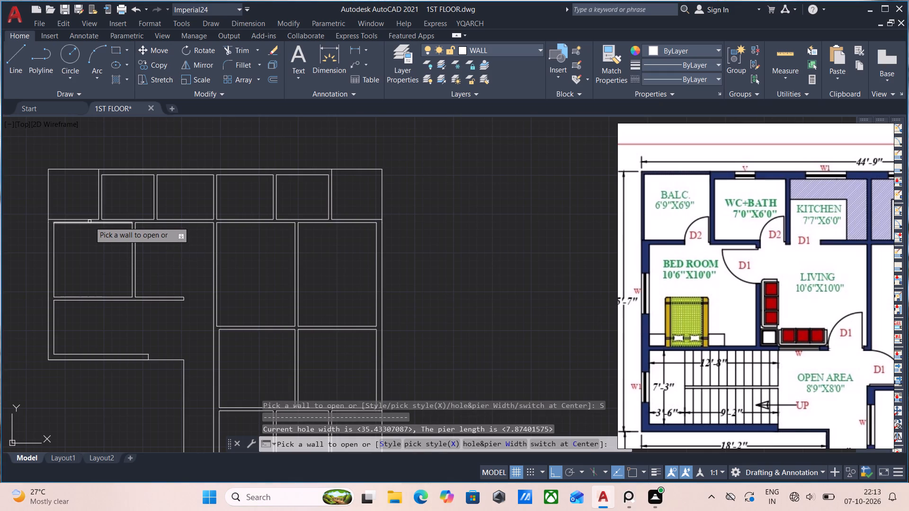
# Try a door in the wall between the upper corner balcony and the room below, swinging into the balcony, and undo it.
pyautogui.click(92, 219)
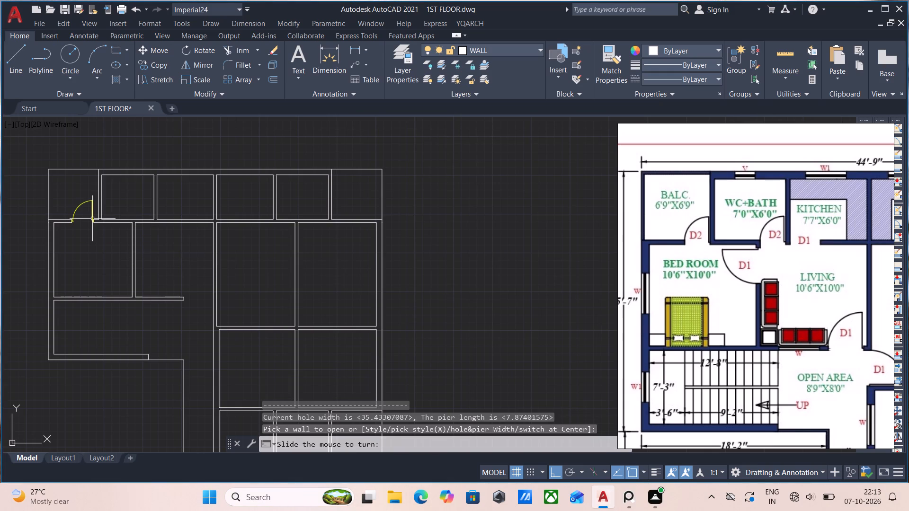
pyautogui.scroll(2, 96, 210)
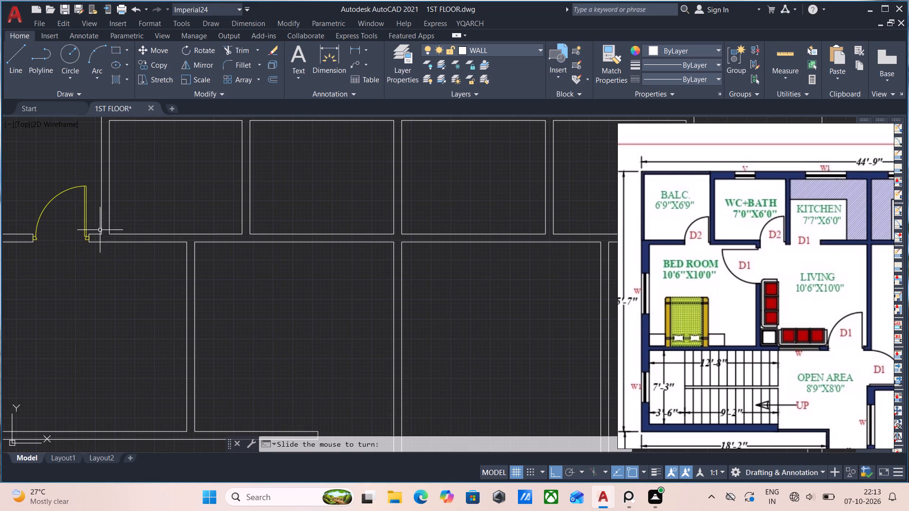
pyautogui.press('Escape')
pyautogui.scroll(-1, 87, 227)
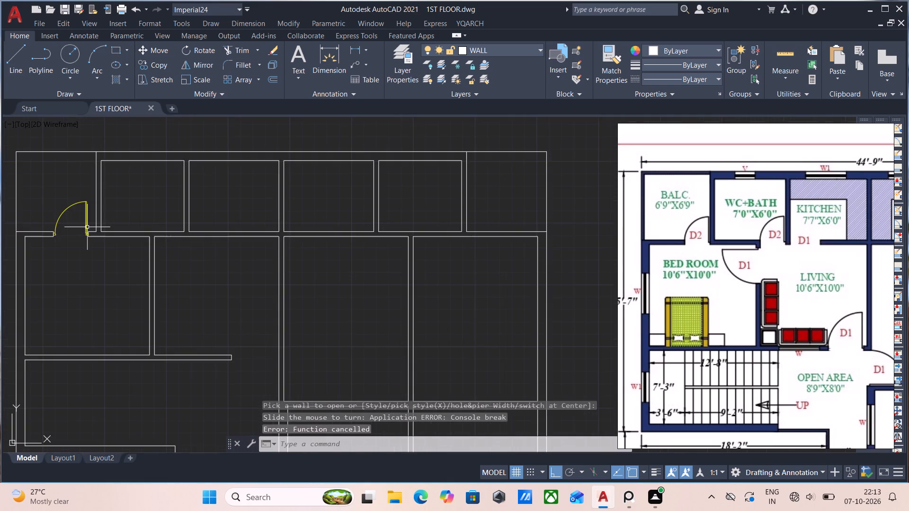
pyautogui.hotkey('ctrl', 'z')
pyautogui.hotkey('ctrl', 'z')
# Draw a short horizontal polyline inside the upper outer wall, above the small room next to the corner balcony.
pyautogui.scroll(2, 101, 219)
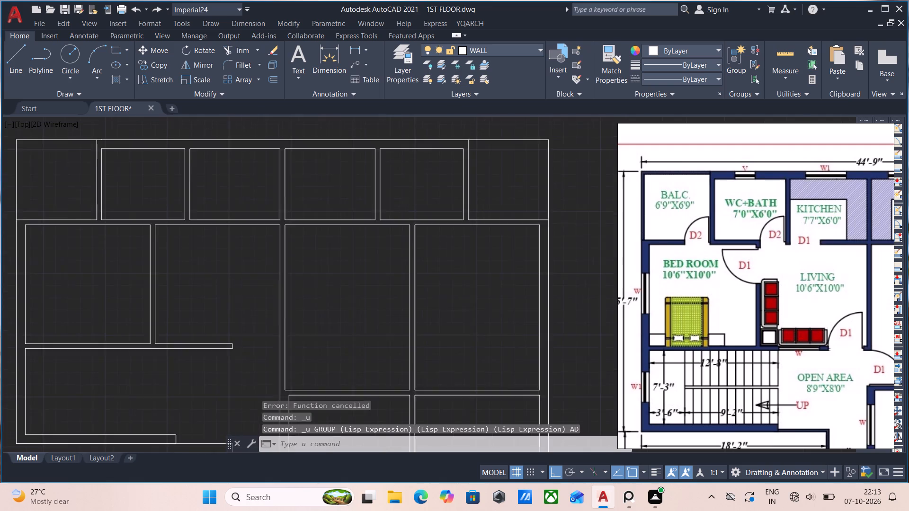
pyautogui.scroll(-1, 110, 208)
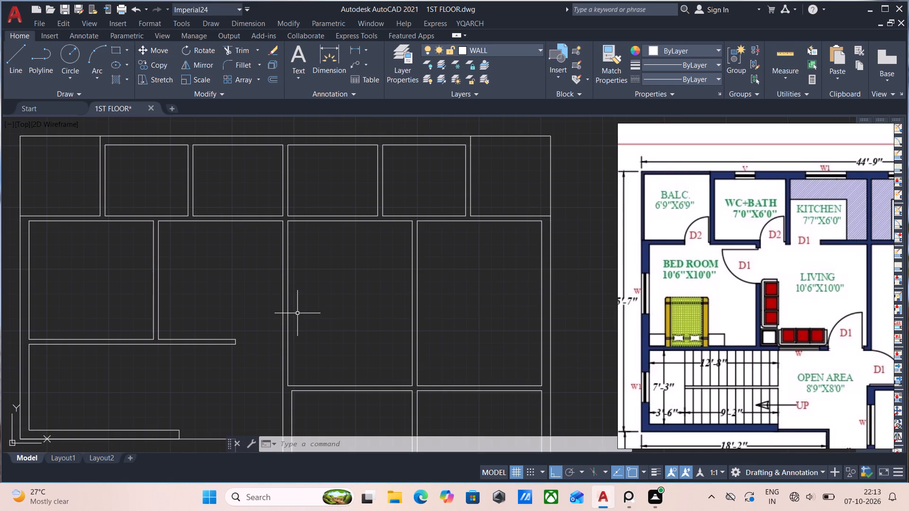
pyautogui.scroll(-1, 297, 313)
pyautogui.moveTo(298, 317); pyautogui.dragTo(302, 317, button='middle')
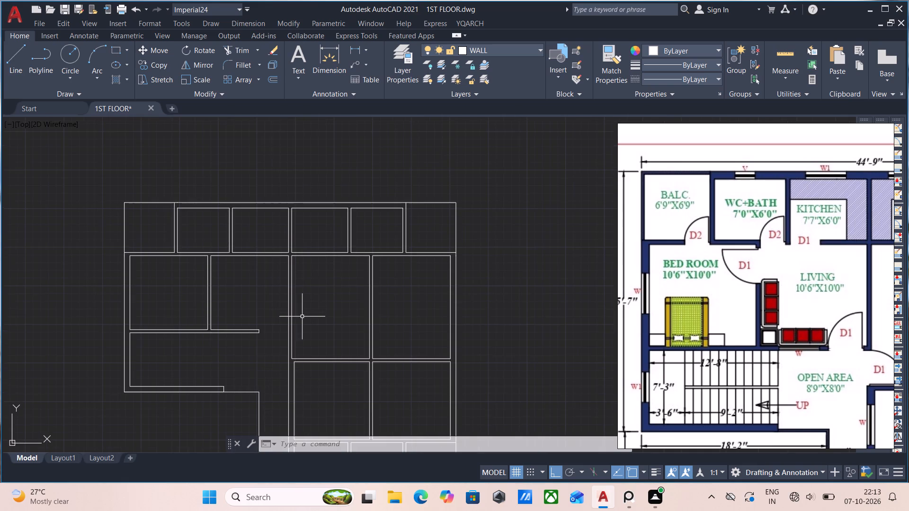
pyautogui.moveTo(302, 317); pyautogui.dragTo(232, 259, button='middle')
pyautogui.press('Escape')
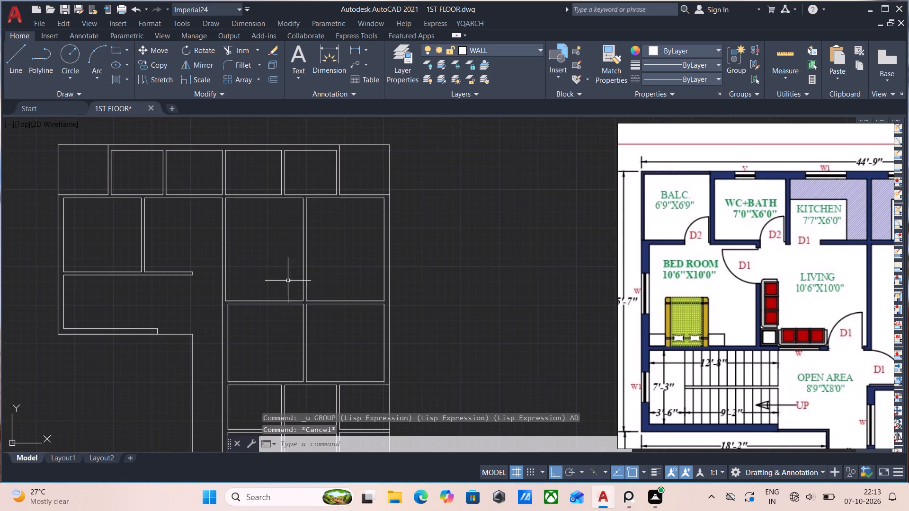
pyautogui.write('pl')
pyautogui.press('Return')
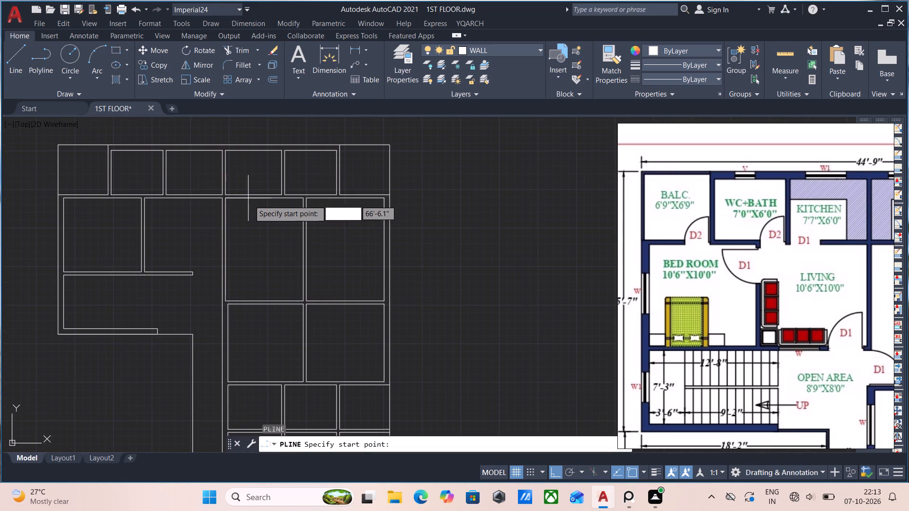
pyautogui.scroll(2, 249, 201)
pyautogui.scroll(-1, 249, 201)
pyautogui.moveTo(249, 202); pyautogui.dragTo(254, 358, button='middle')
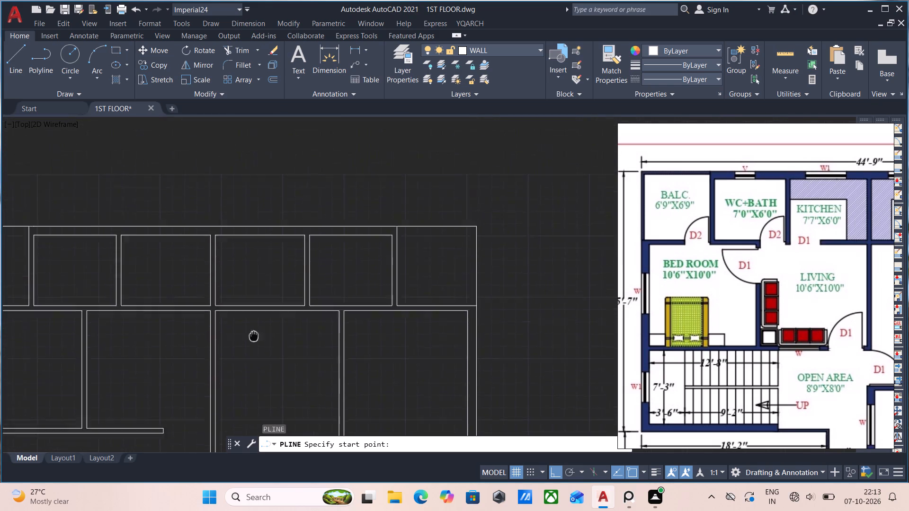
pyautogui.moveTo(254, 358); pyautogui.dragTo(255, 369, button='middle')
pyautogui.scroll(1, 251, 326)
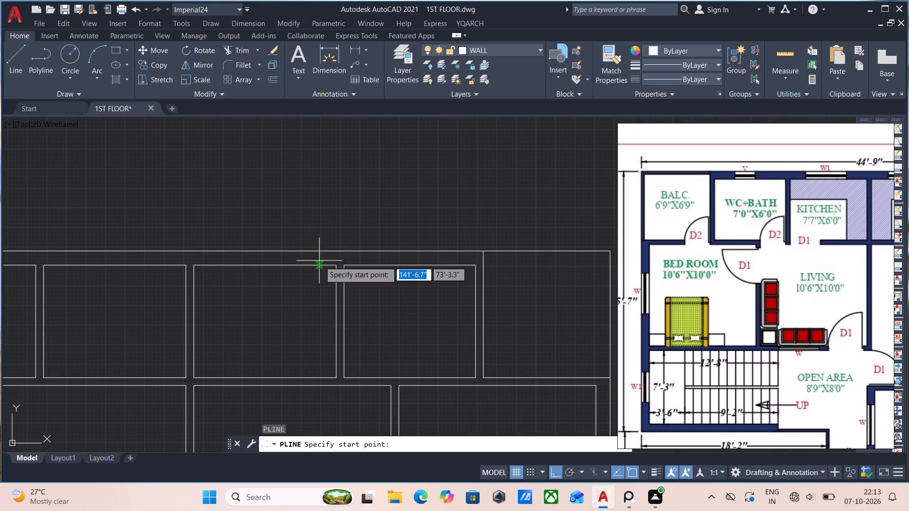
pyautogui.scroll(-2, 226, 282)
pyautogui.moveTo(109, 296); pyautogui.dragTo(293, 335, button='middle')
pyautogui.scroll(2, 292, 315)
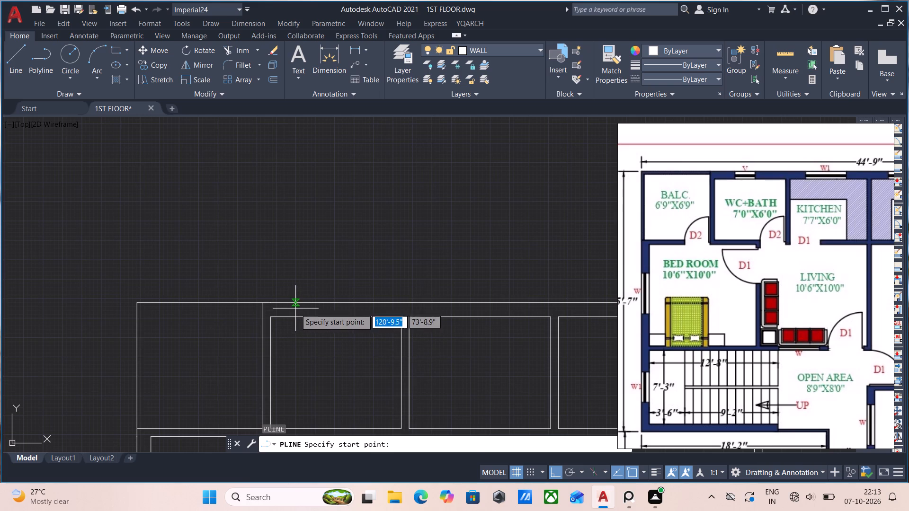
pyautogui.click(296, 309)
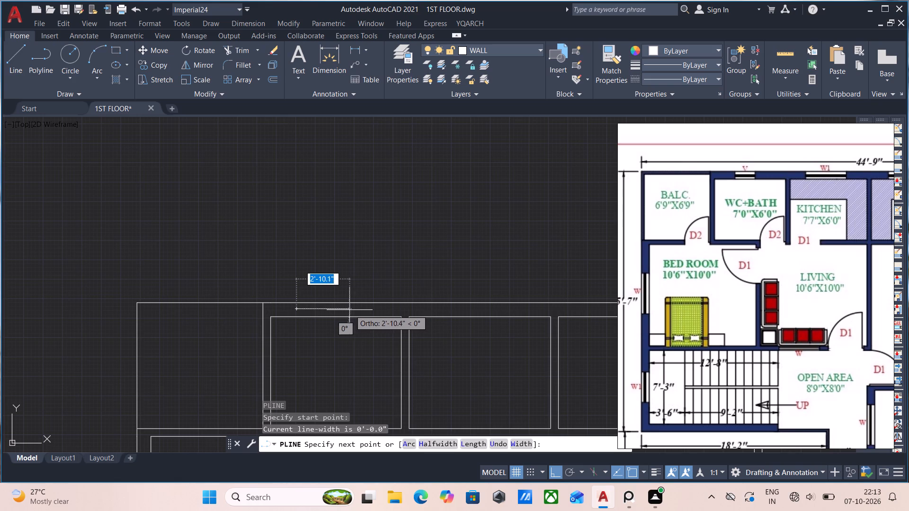
pyautogui.click(342, 310)
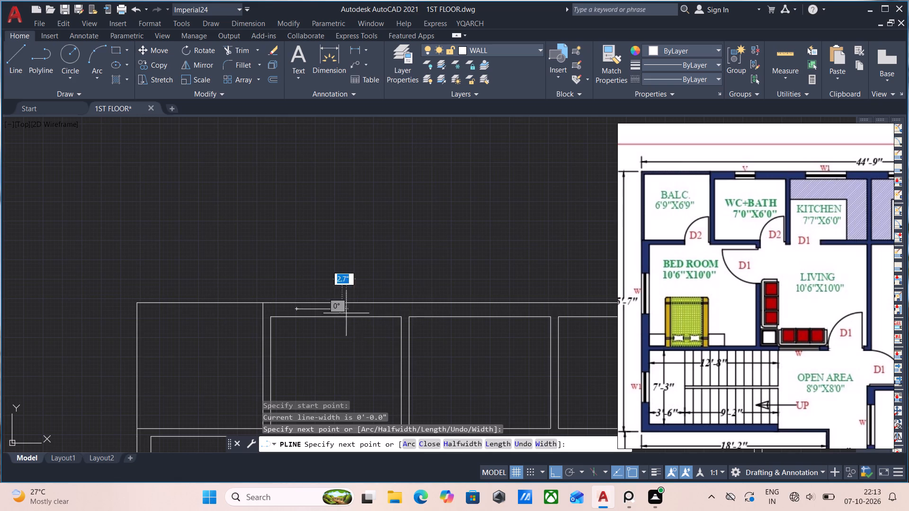
pyautogui.press('Escape')
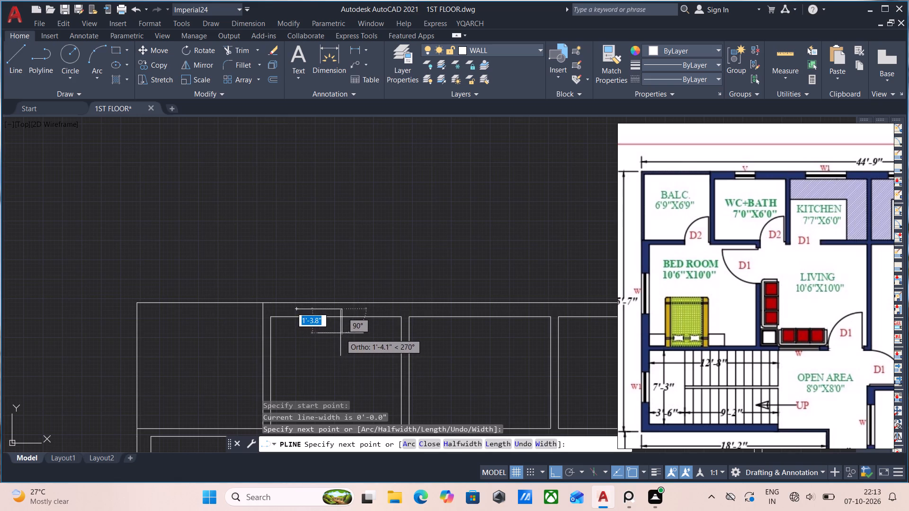
pyautogui.scroll(-2, 383, 312)
pyautogui.moveTo(390, 331); pyautogui.dragTo(379, 318, button='middle')
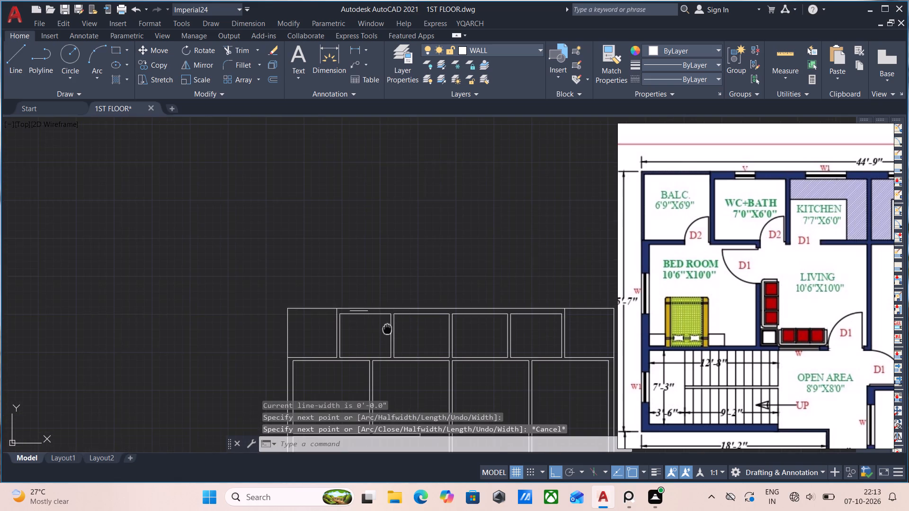
pyautogui.moveTo(379, 318); pyautogui.dragTo(345, 282, button='middle')
pyautogui.scroll(1, 377, 312)
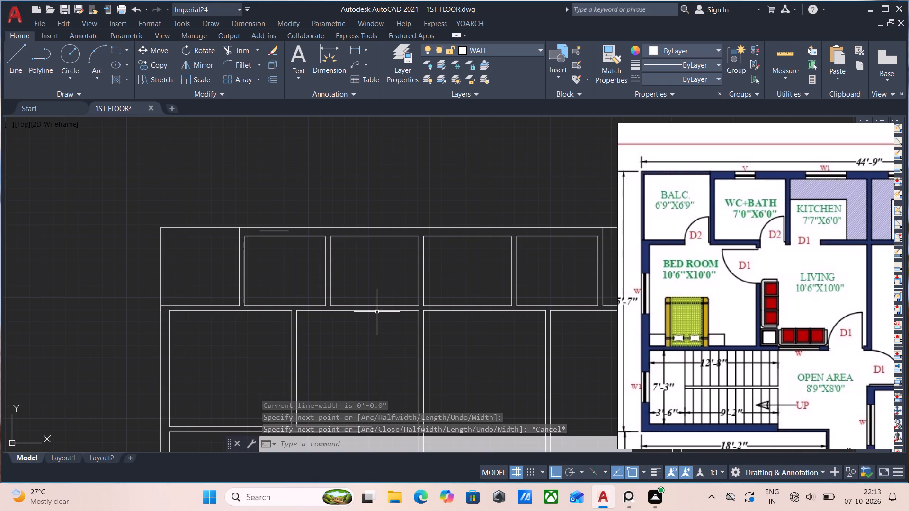